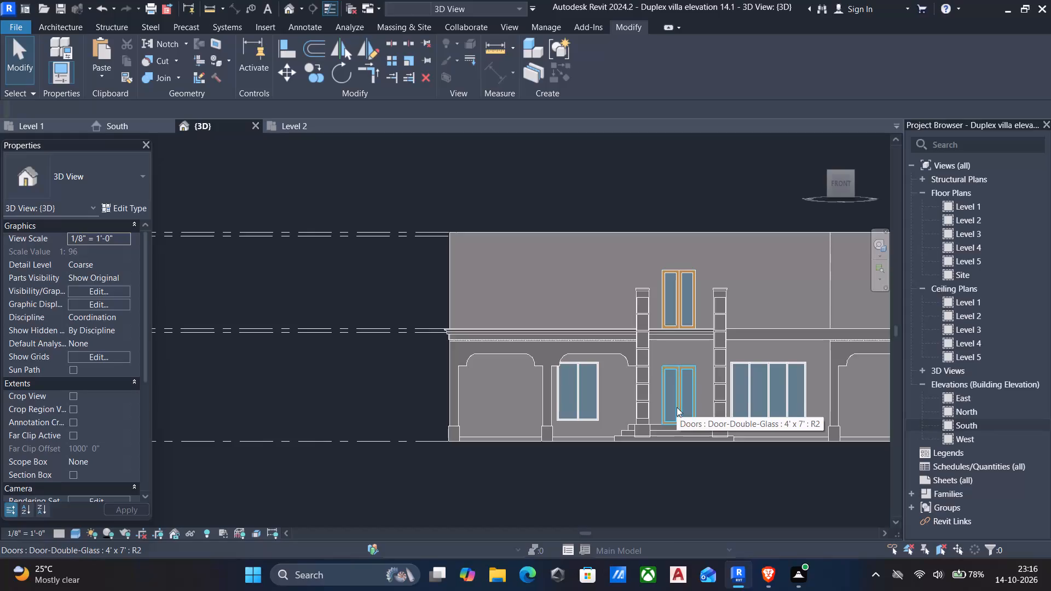
# Save the current state of the Duplex villa elevation 14.1 project.
pyautogui.moveTo(653, 449); pyautogui.dragTo(621, 423, button='middle')
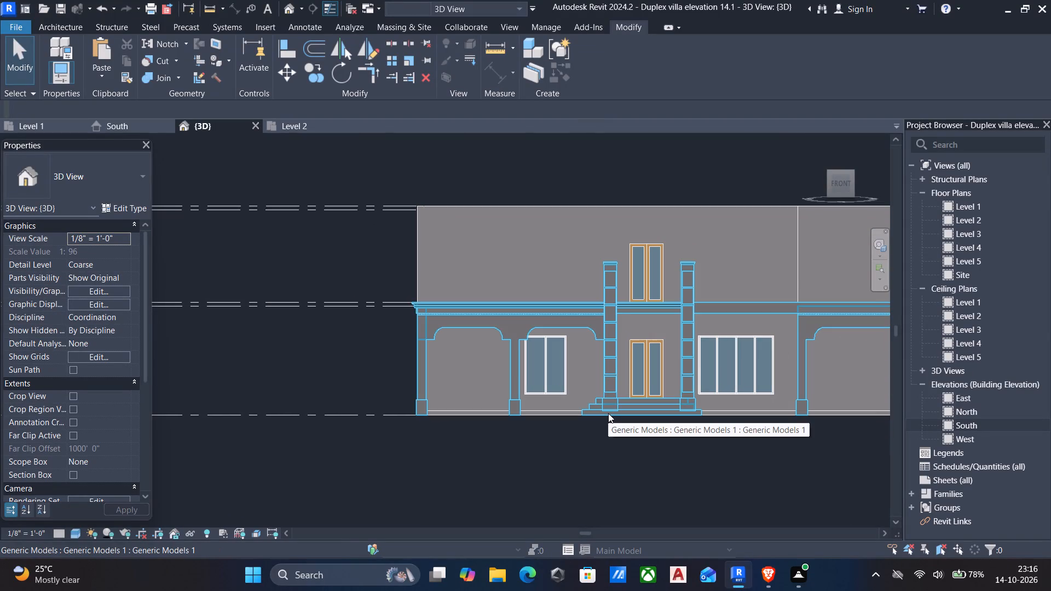
pyautogui.scroll(-5, 628, 418)
pyautogui.keyDown('shift'); pyautogui.moveTo(592, 399); pyautogui.dragTo(569, 422, button='middle'); pyautogui.keyUp('shift')
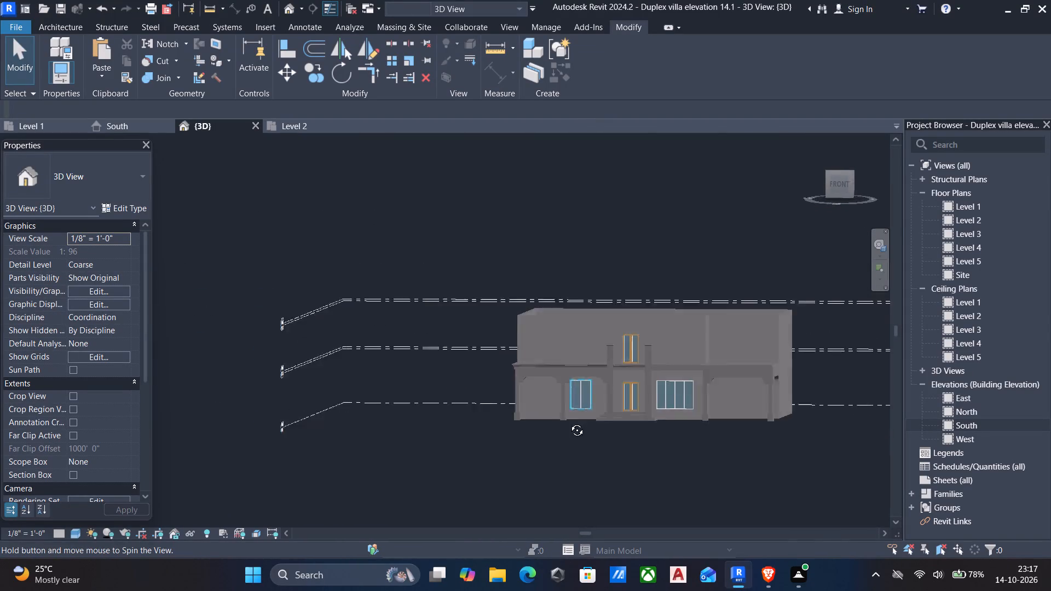
pyautogui.keyDown('shift'); pyautogui.moveTo(569, 422); pyautogui.dragTo(510, 451, button='middle'); pyautogui.keyUp('shift')
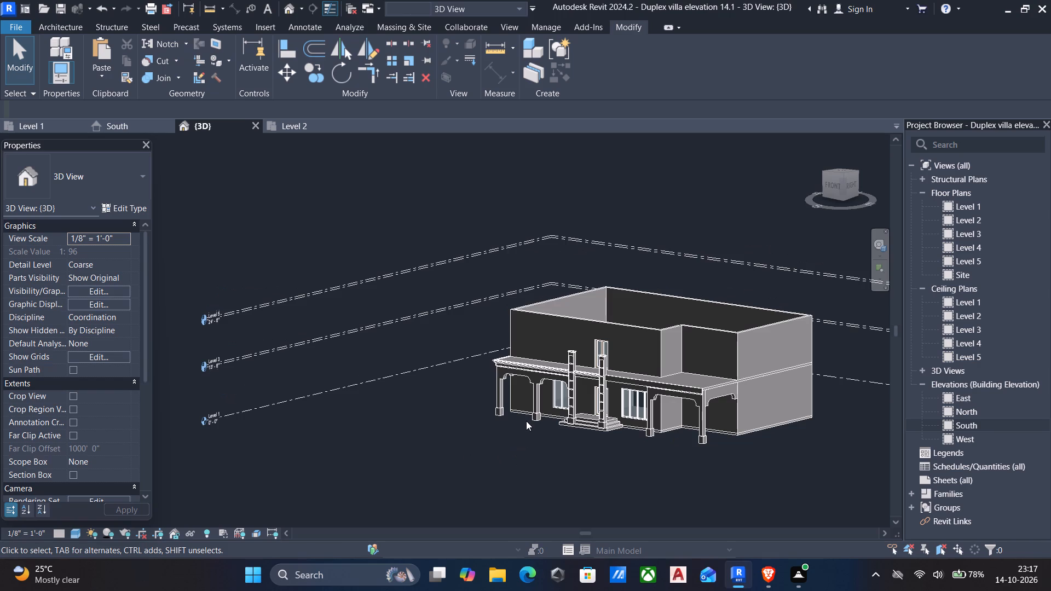
pyautogui.hotkey('ctrl', 's')
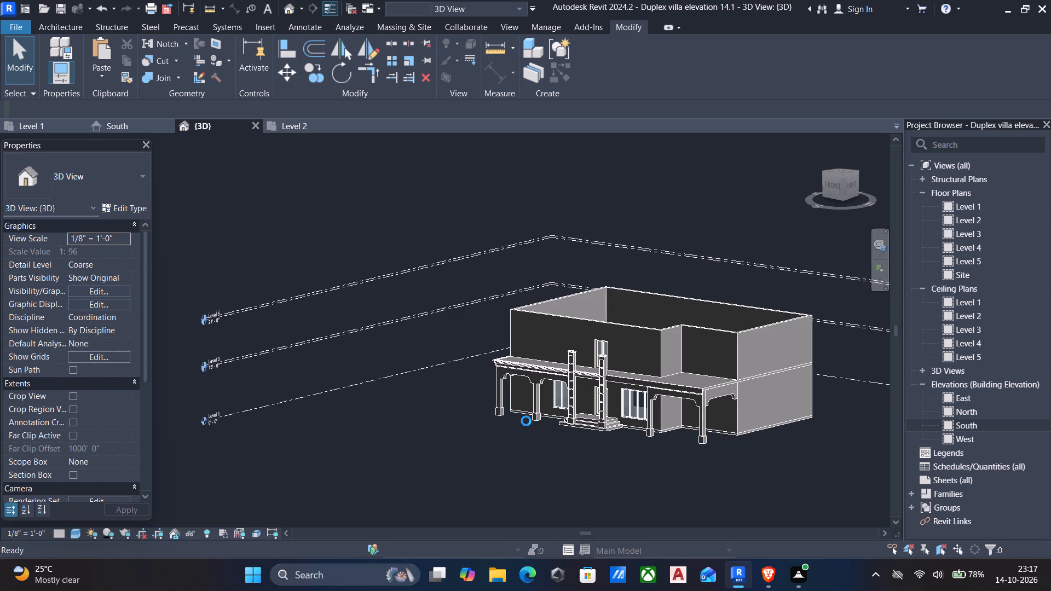
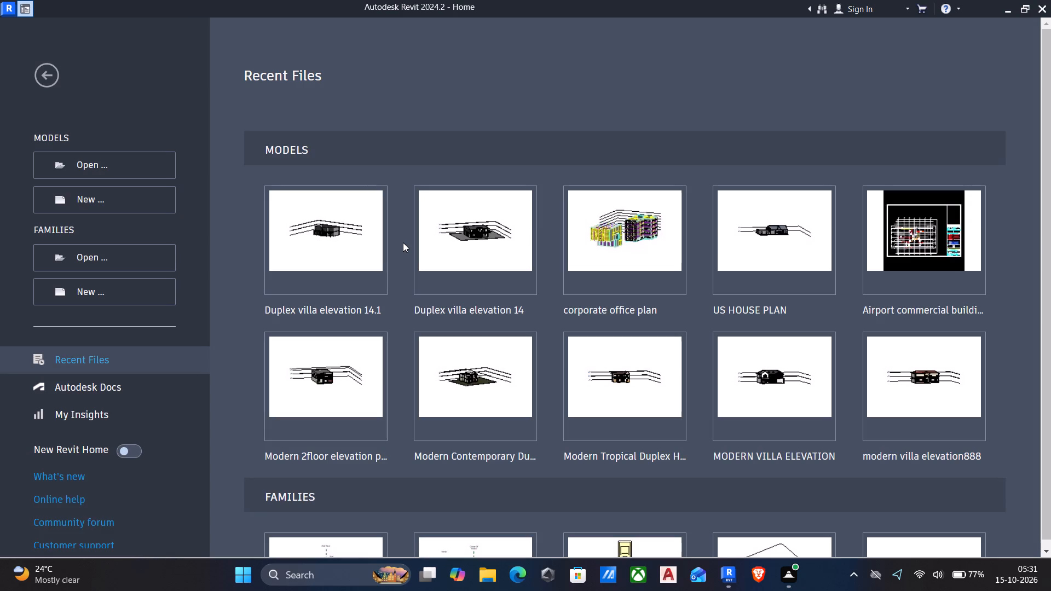
# Open the recent project Duplex villa elevation 14.1.
pyautogui.click(321, 236)
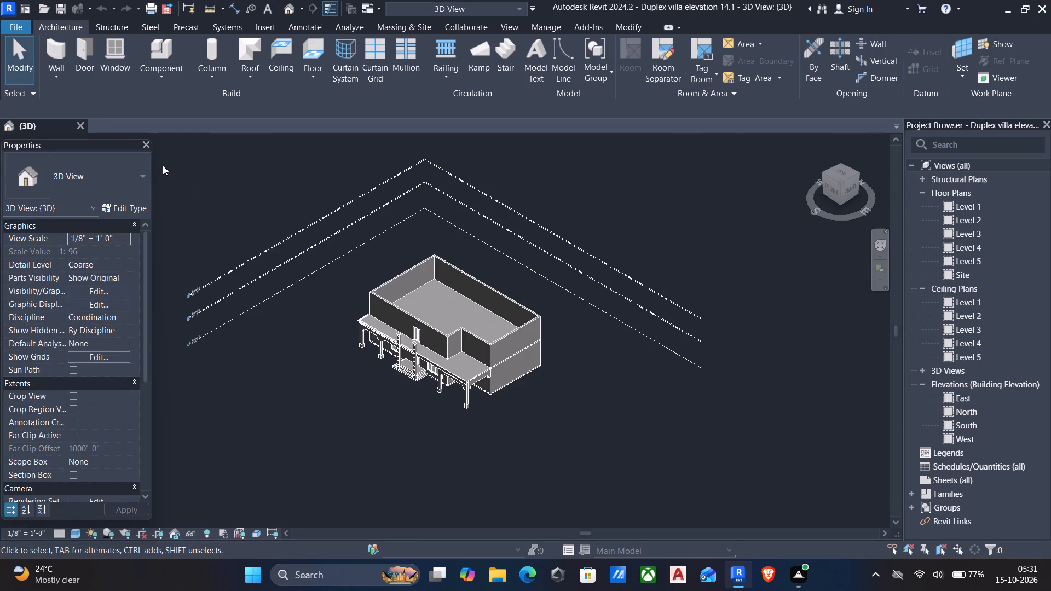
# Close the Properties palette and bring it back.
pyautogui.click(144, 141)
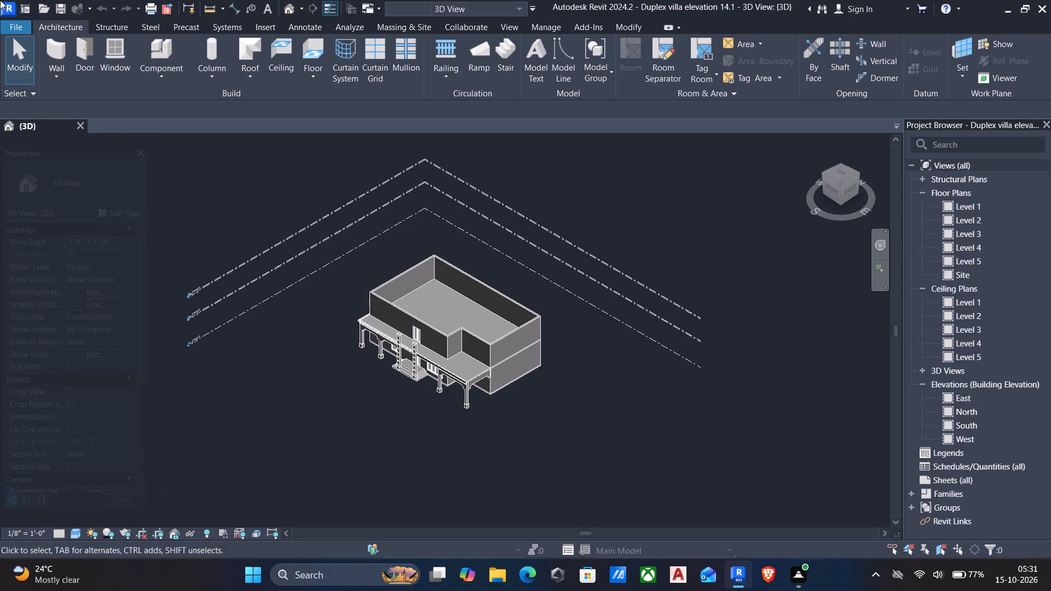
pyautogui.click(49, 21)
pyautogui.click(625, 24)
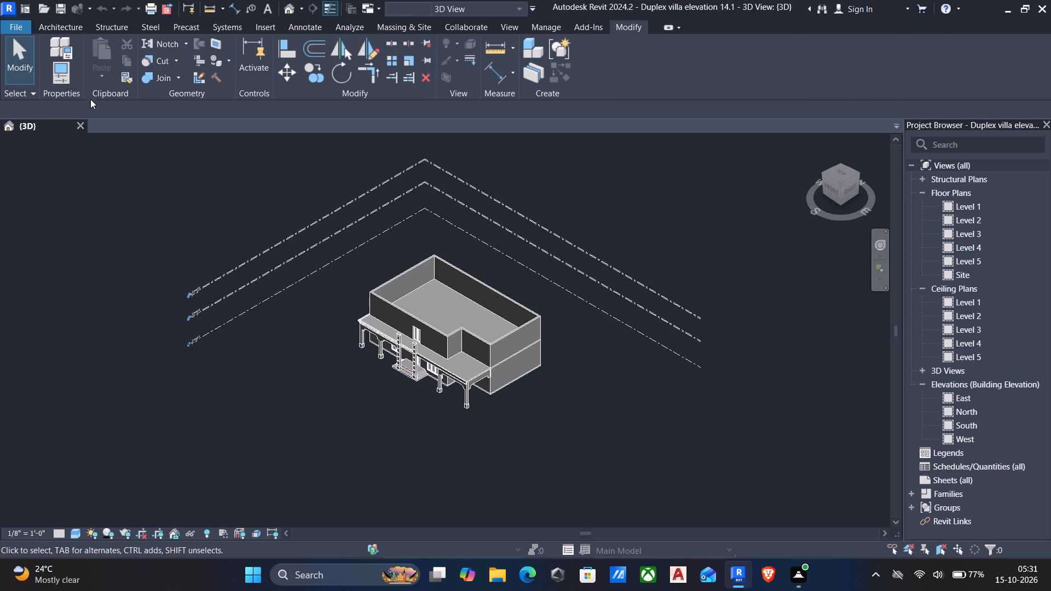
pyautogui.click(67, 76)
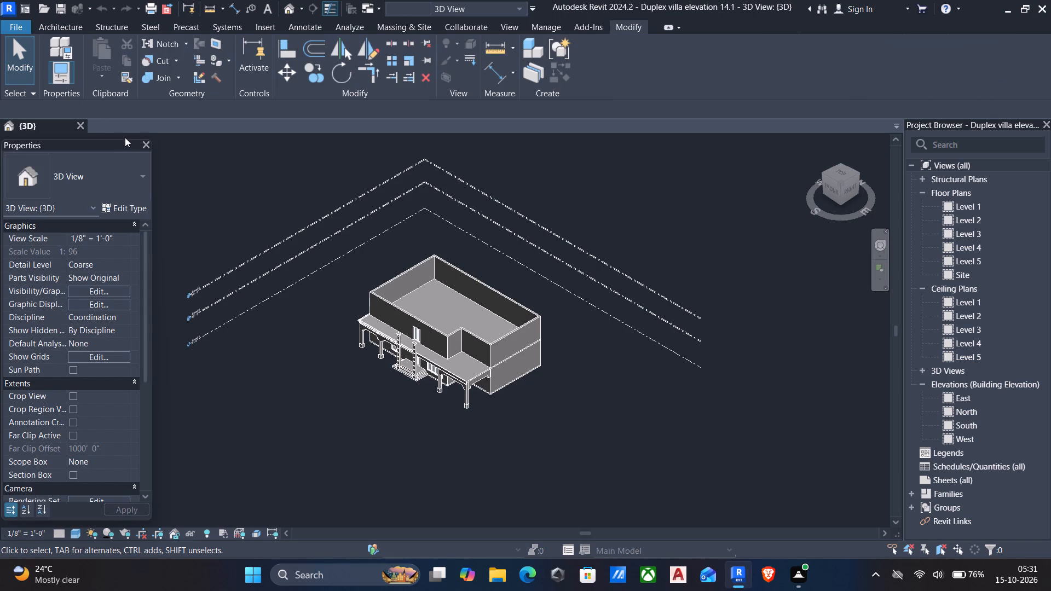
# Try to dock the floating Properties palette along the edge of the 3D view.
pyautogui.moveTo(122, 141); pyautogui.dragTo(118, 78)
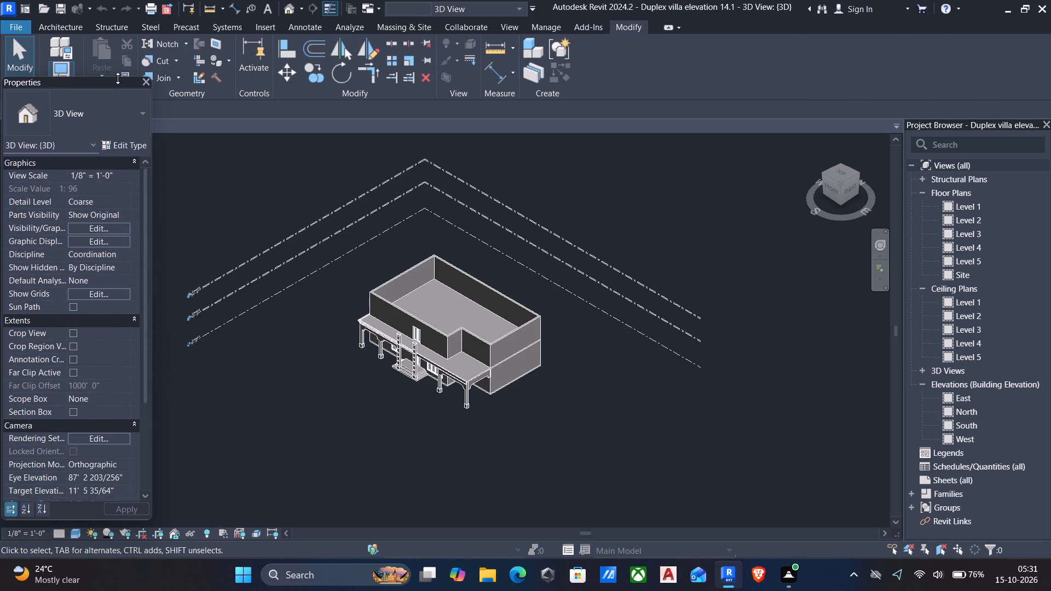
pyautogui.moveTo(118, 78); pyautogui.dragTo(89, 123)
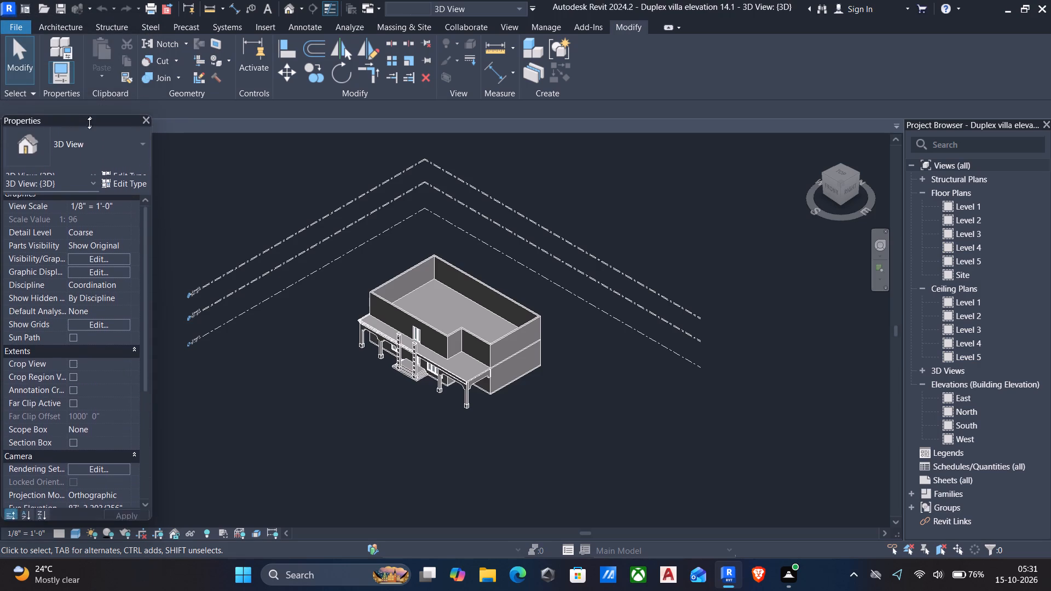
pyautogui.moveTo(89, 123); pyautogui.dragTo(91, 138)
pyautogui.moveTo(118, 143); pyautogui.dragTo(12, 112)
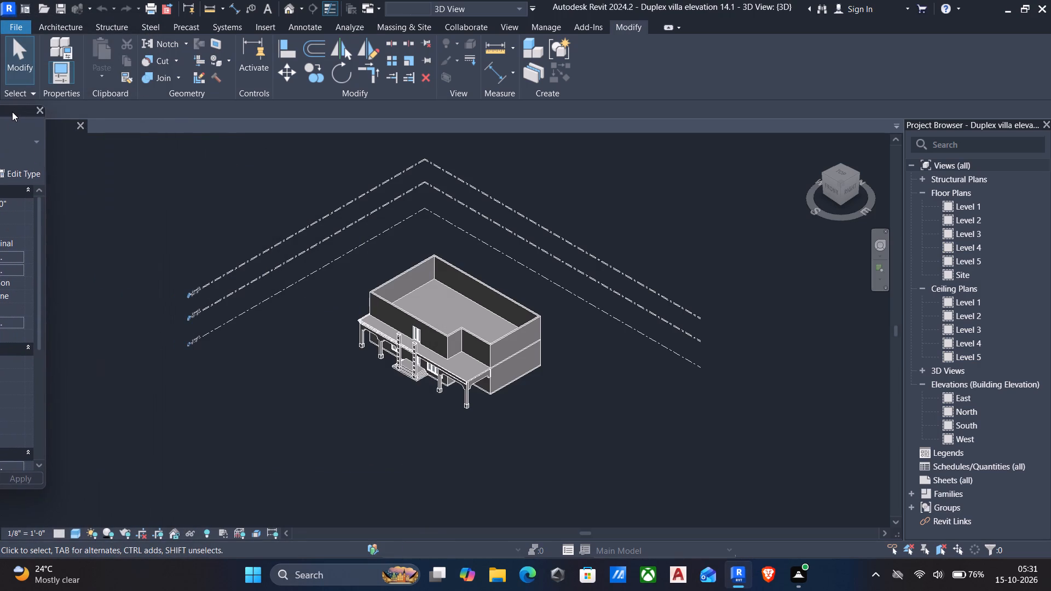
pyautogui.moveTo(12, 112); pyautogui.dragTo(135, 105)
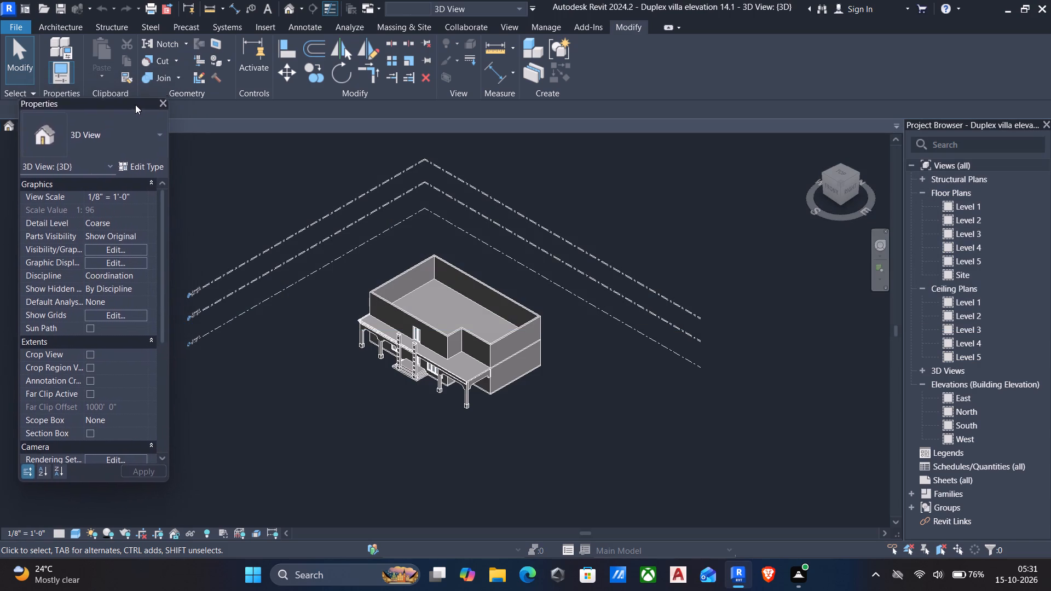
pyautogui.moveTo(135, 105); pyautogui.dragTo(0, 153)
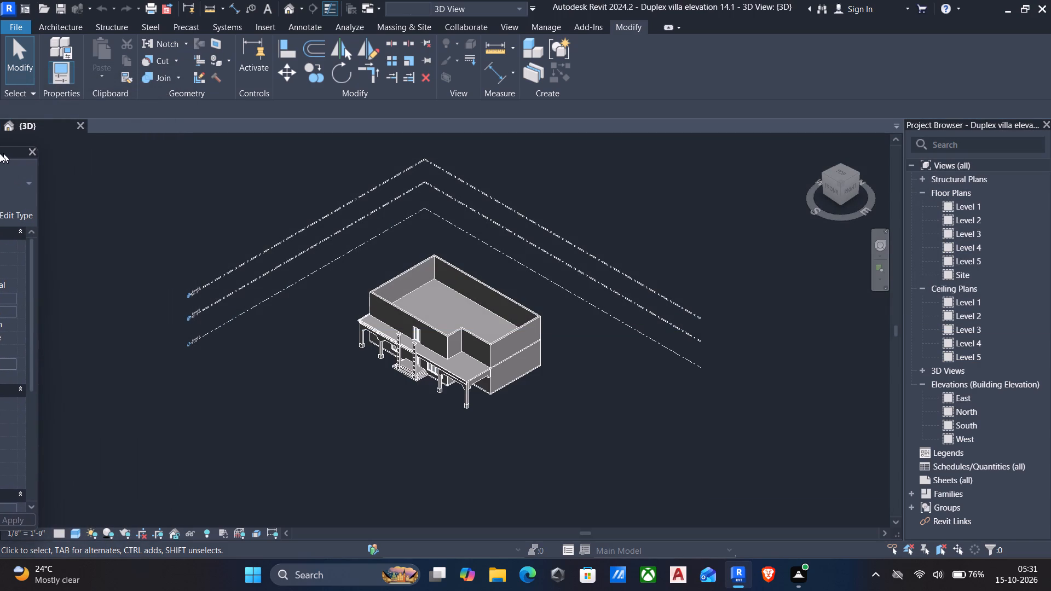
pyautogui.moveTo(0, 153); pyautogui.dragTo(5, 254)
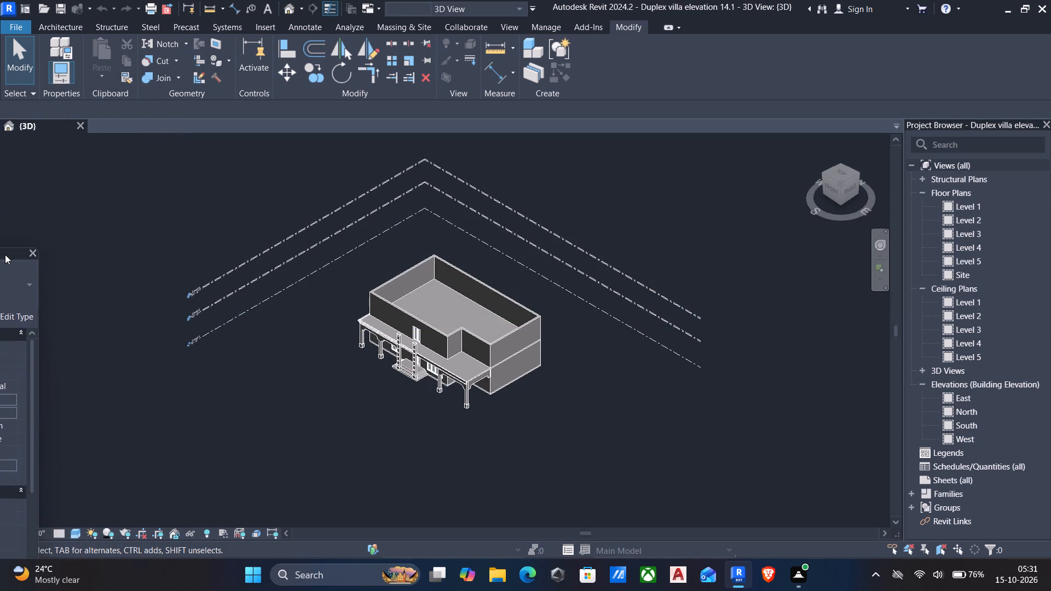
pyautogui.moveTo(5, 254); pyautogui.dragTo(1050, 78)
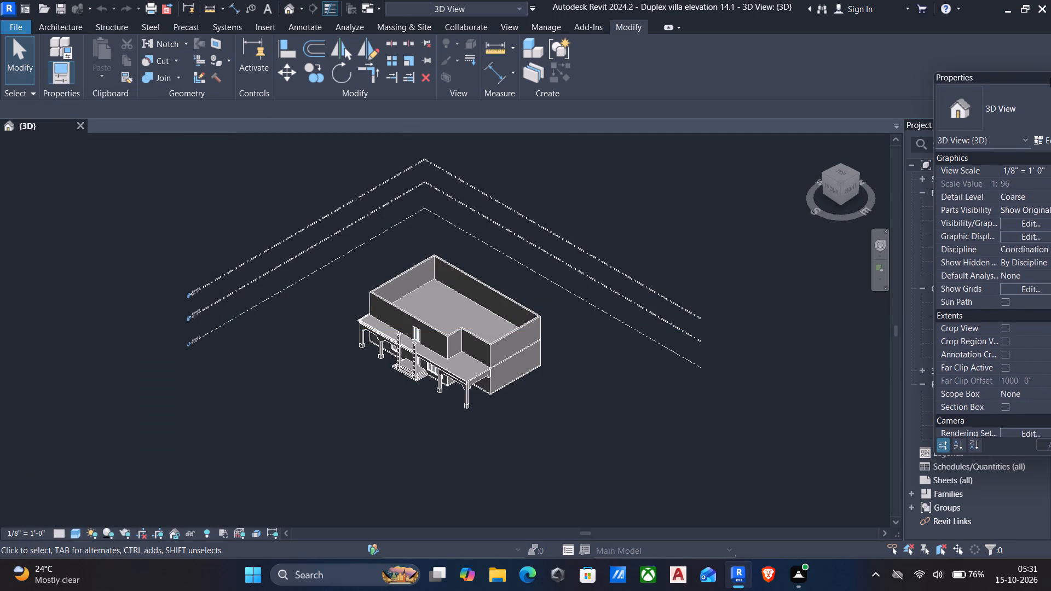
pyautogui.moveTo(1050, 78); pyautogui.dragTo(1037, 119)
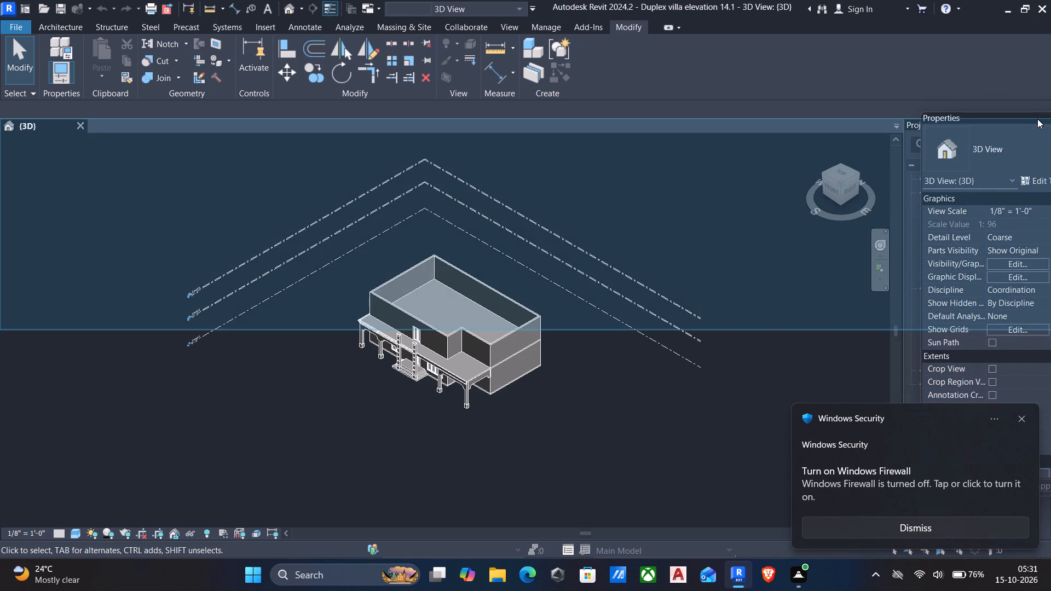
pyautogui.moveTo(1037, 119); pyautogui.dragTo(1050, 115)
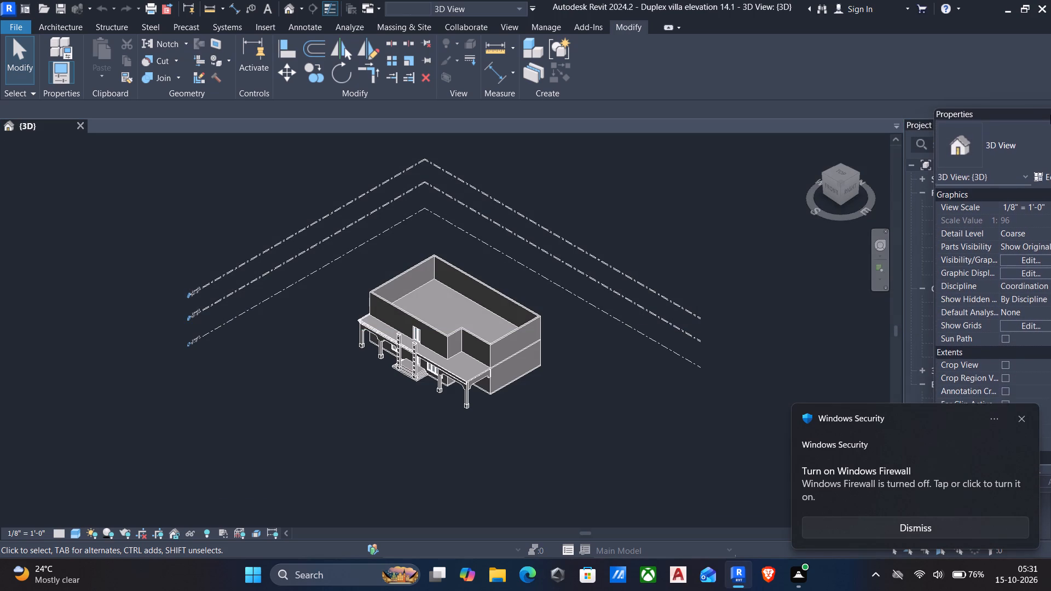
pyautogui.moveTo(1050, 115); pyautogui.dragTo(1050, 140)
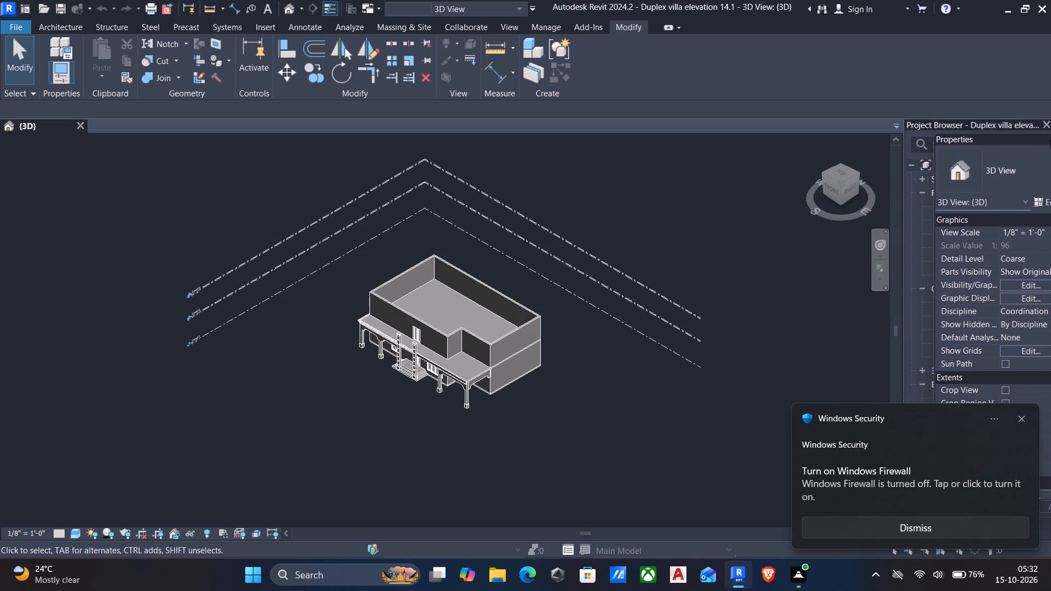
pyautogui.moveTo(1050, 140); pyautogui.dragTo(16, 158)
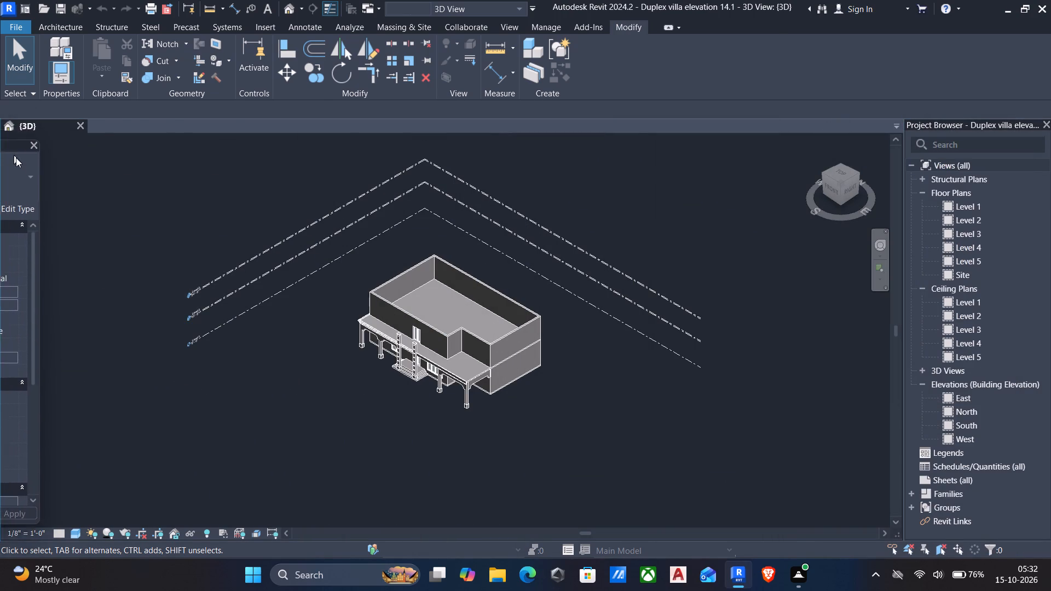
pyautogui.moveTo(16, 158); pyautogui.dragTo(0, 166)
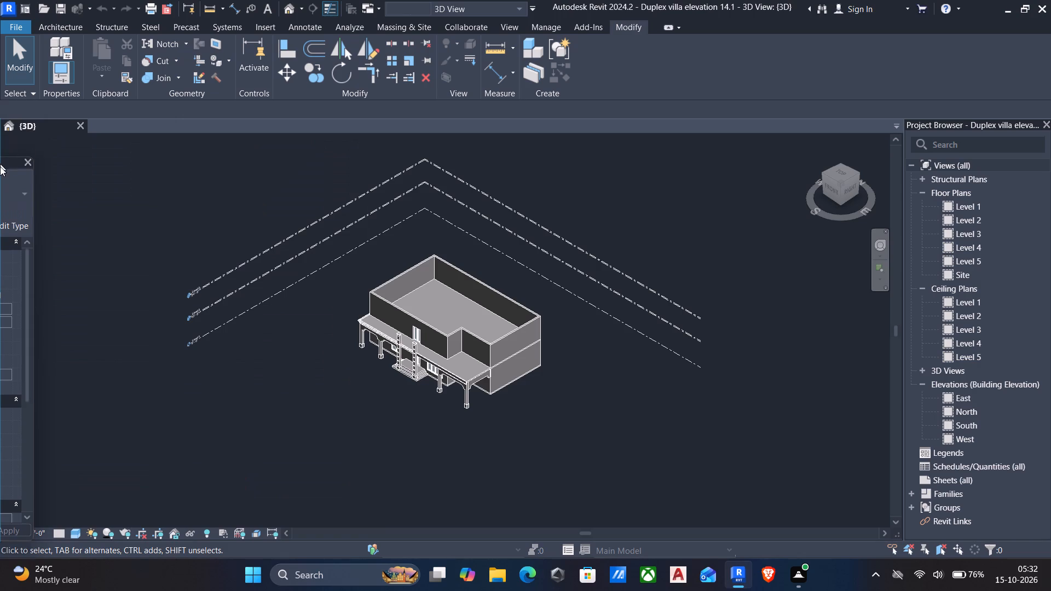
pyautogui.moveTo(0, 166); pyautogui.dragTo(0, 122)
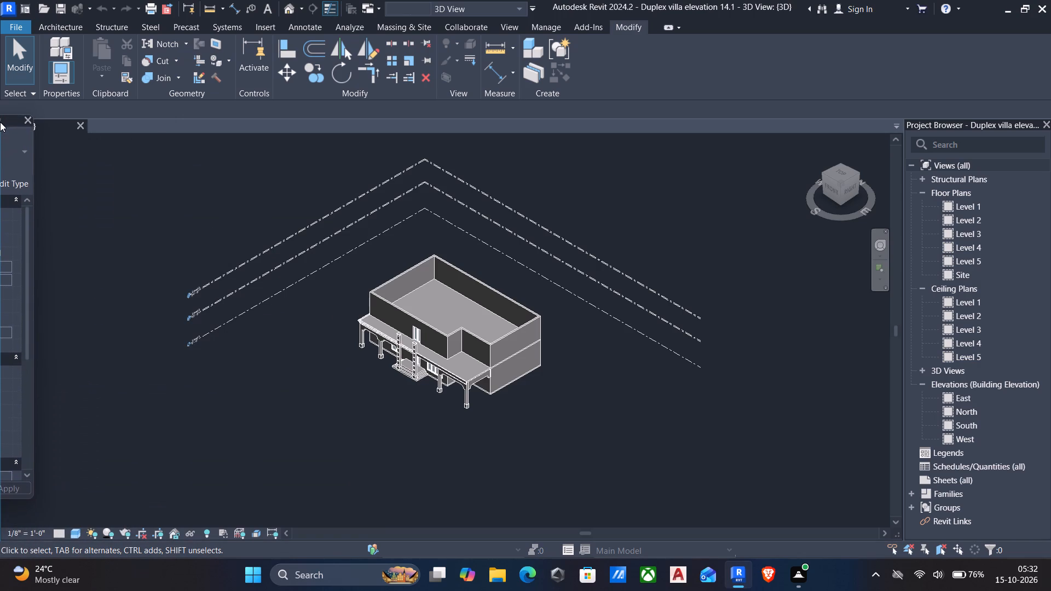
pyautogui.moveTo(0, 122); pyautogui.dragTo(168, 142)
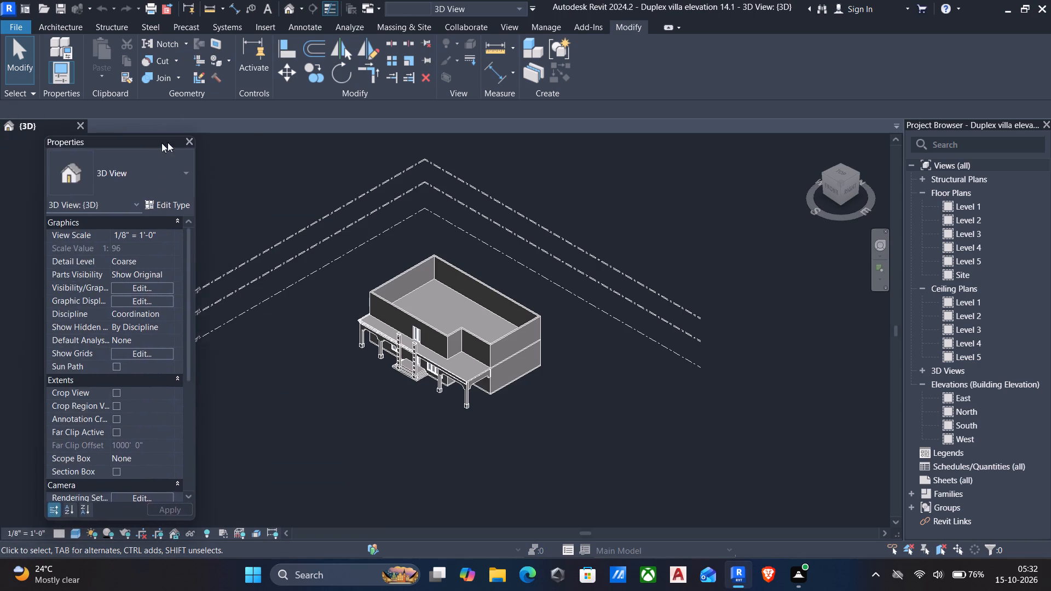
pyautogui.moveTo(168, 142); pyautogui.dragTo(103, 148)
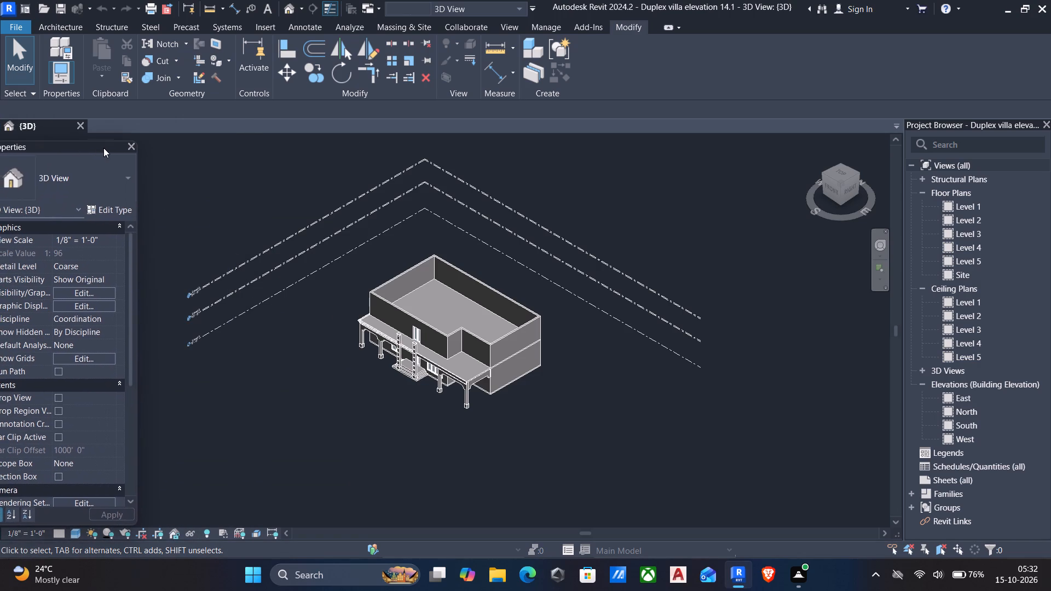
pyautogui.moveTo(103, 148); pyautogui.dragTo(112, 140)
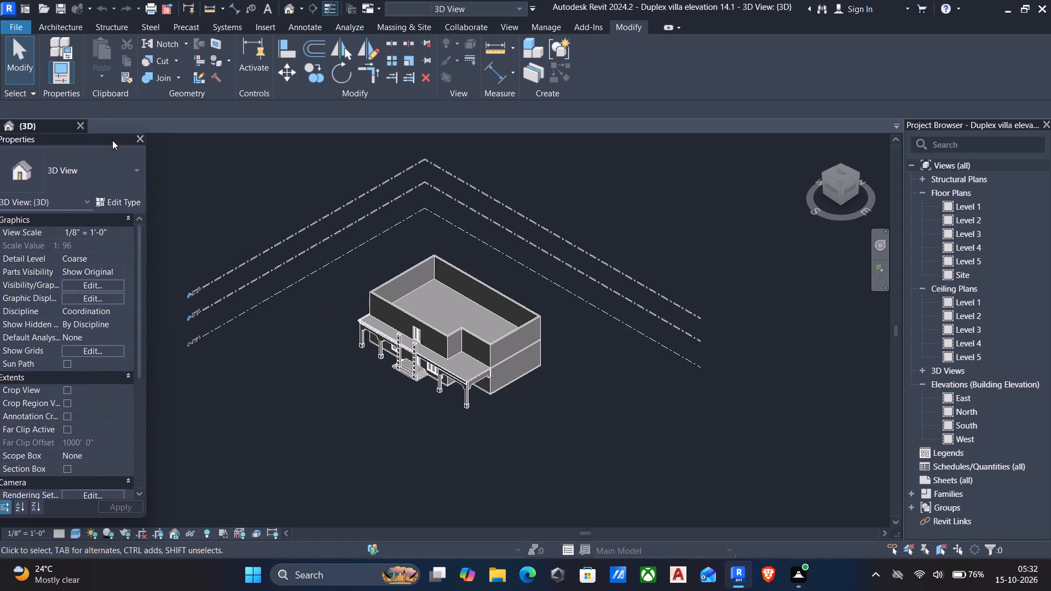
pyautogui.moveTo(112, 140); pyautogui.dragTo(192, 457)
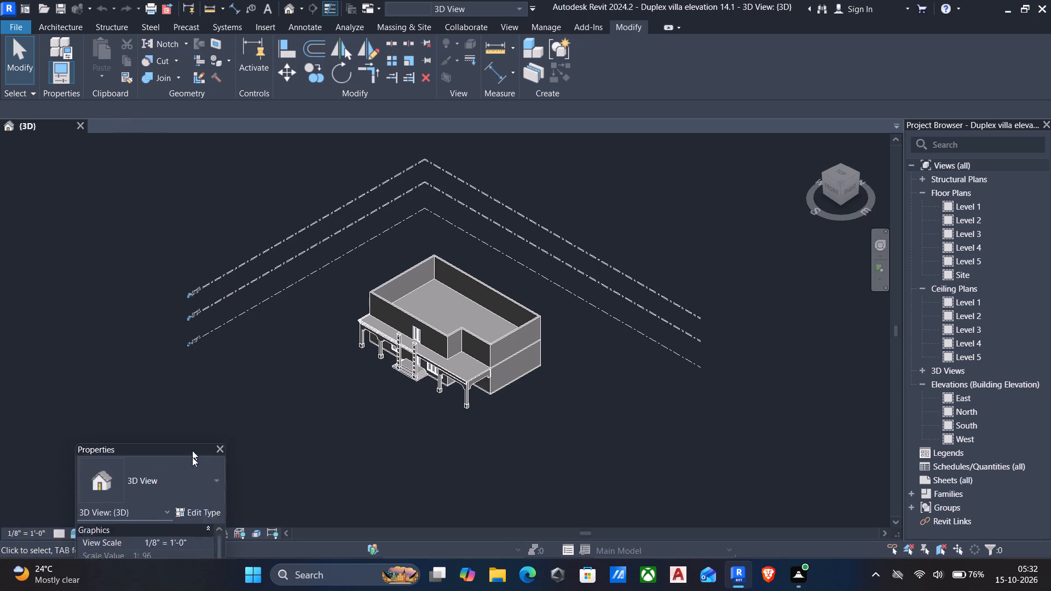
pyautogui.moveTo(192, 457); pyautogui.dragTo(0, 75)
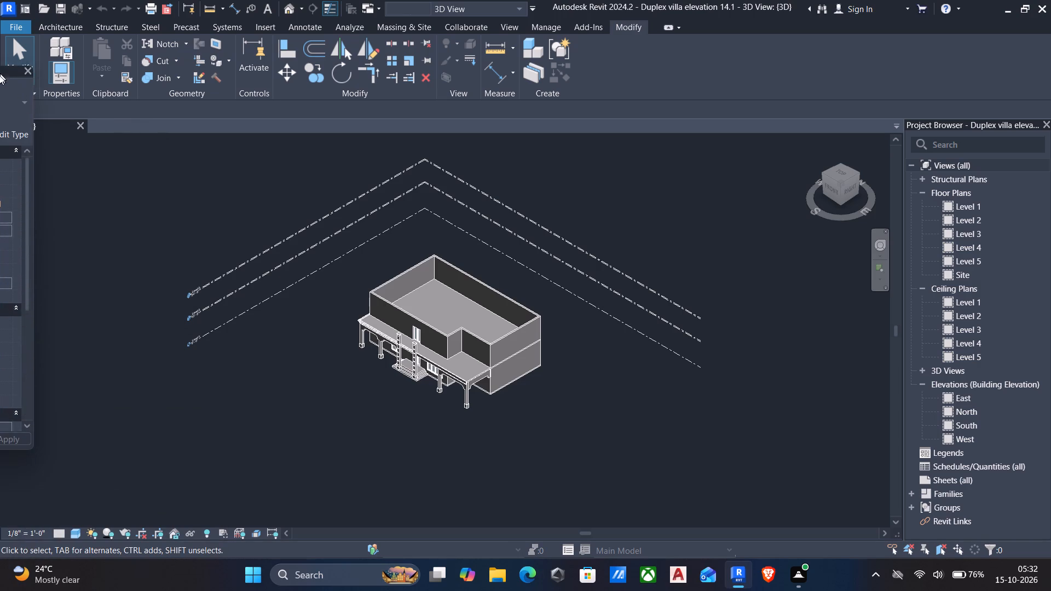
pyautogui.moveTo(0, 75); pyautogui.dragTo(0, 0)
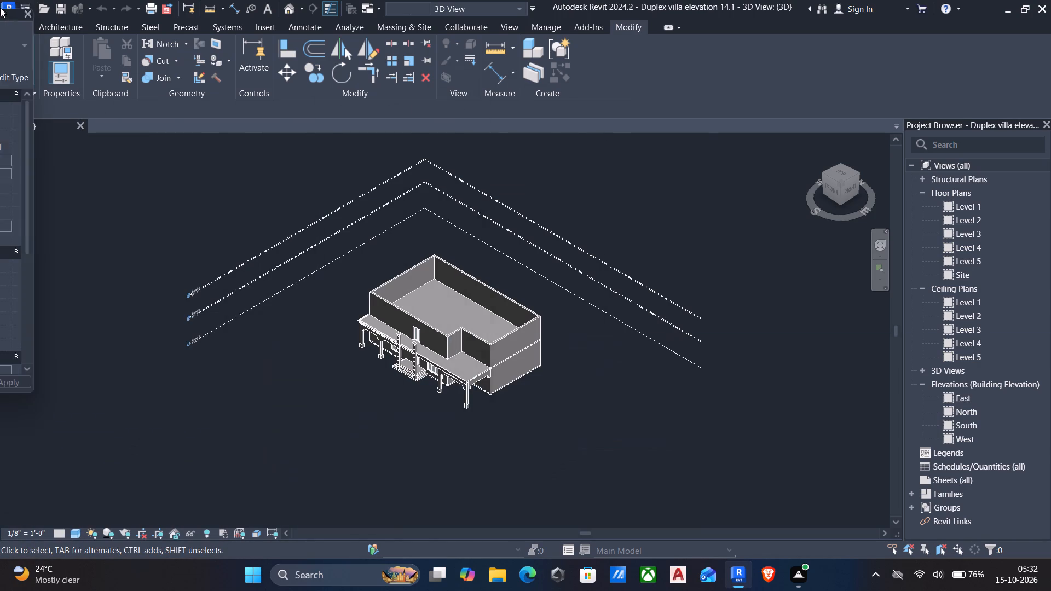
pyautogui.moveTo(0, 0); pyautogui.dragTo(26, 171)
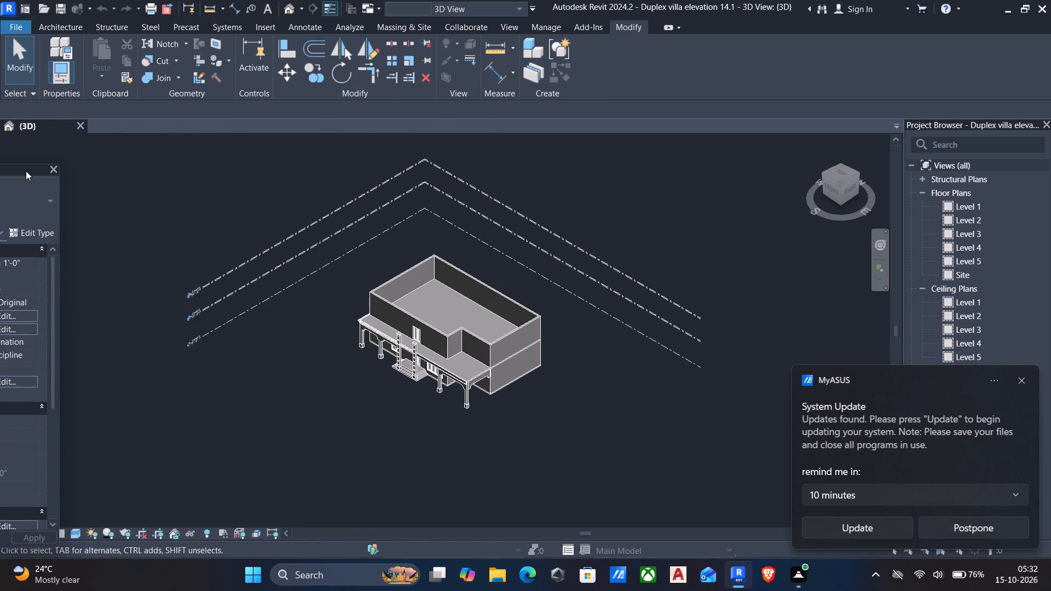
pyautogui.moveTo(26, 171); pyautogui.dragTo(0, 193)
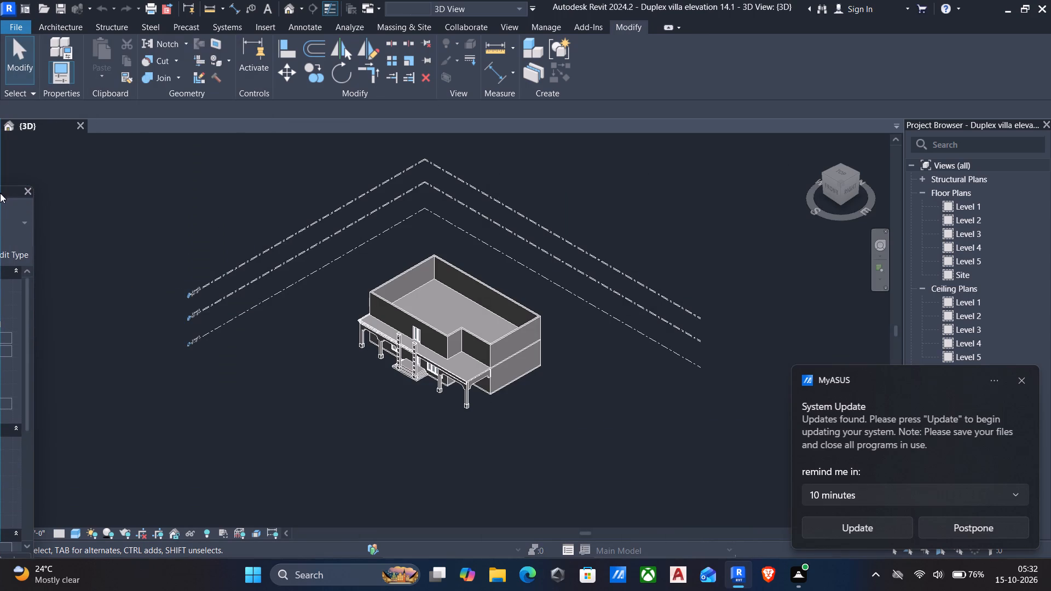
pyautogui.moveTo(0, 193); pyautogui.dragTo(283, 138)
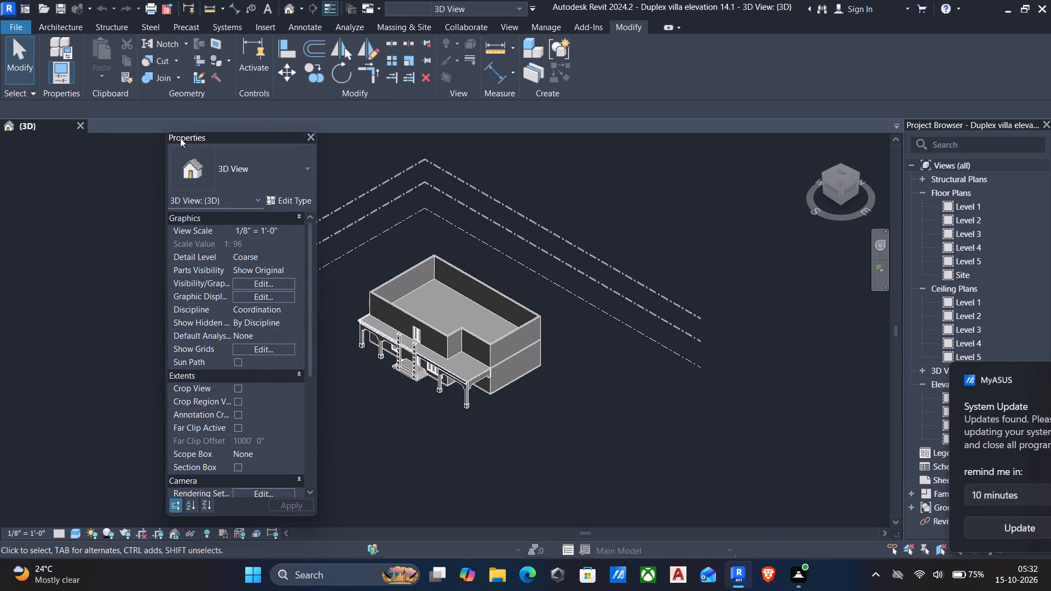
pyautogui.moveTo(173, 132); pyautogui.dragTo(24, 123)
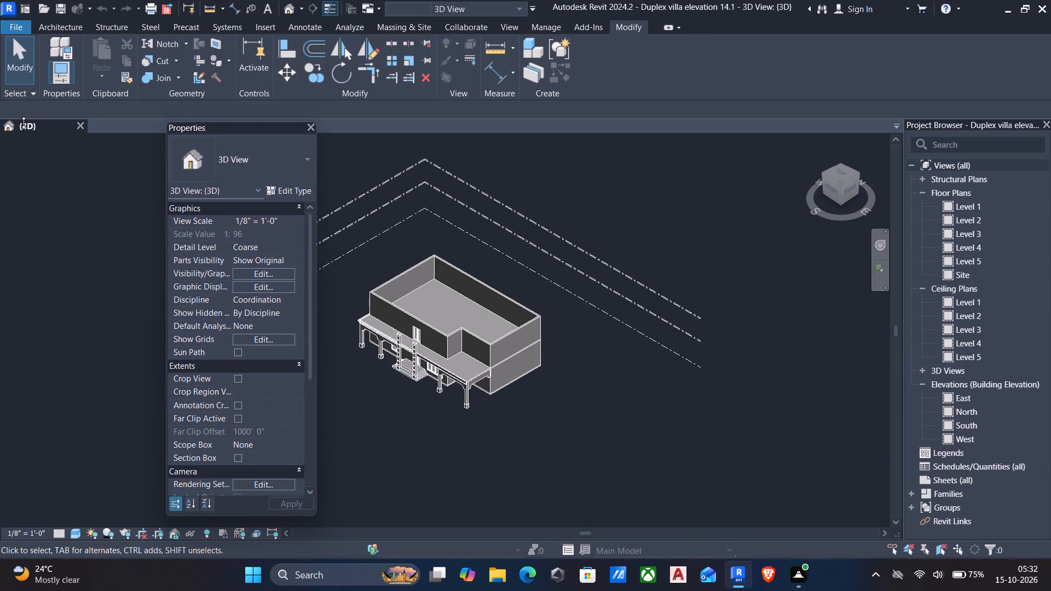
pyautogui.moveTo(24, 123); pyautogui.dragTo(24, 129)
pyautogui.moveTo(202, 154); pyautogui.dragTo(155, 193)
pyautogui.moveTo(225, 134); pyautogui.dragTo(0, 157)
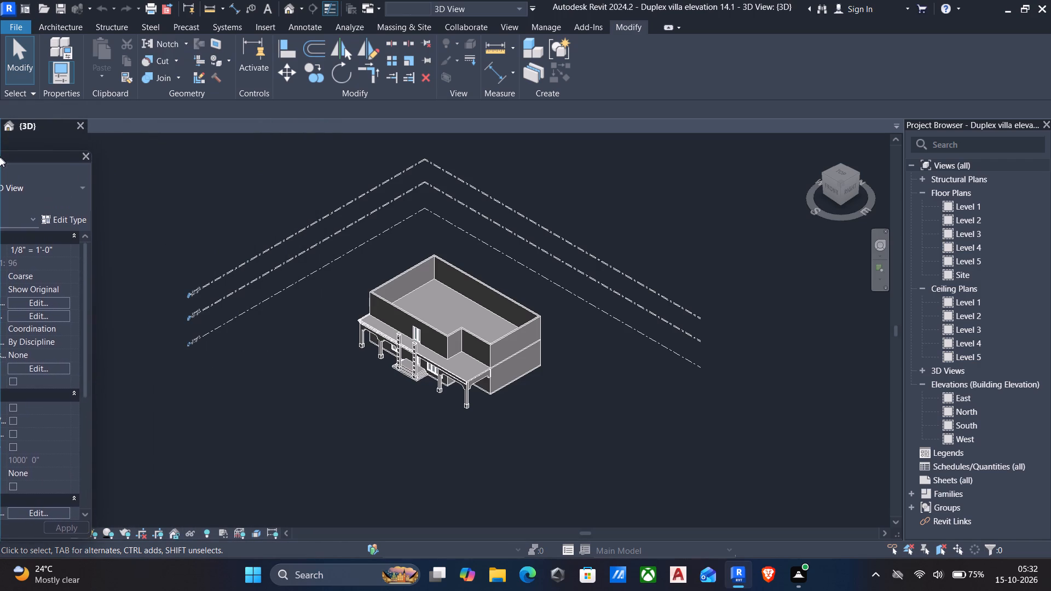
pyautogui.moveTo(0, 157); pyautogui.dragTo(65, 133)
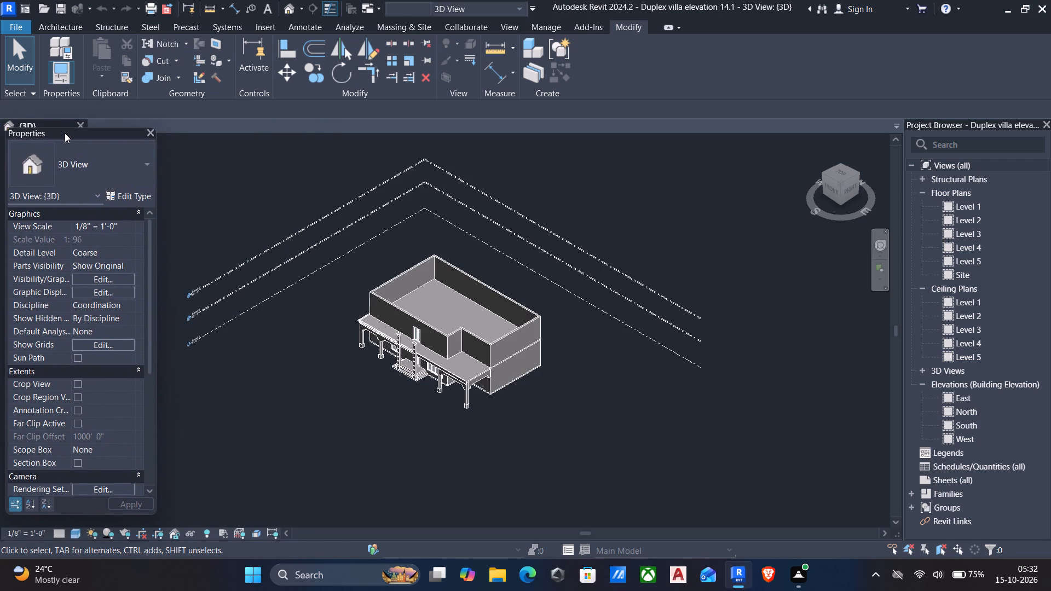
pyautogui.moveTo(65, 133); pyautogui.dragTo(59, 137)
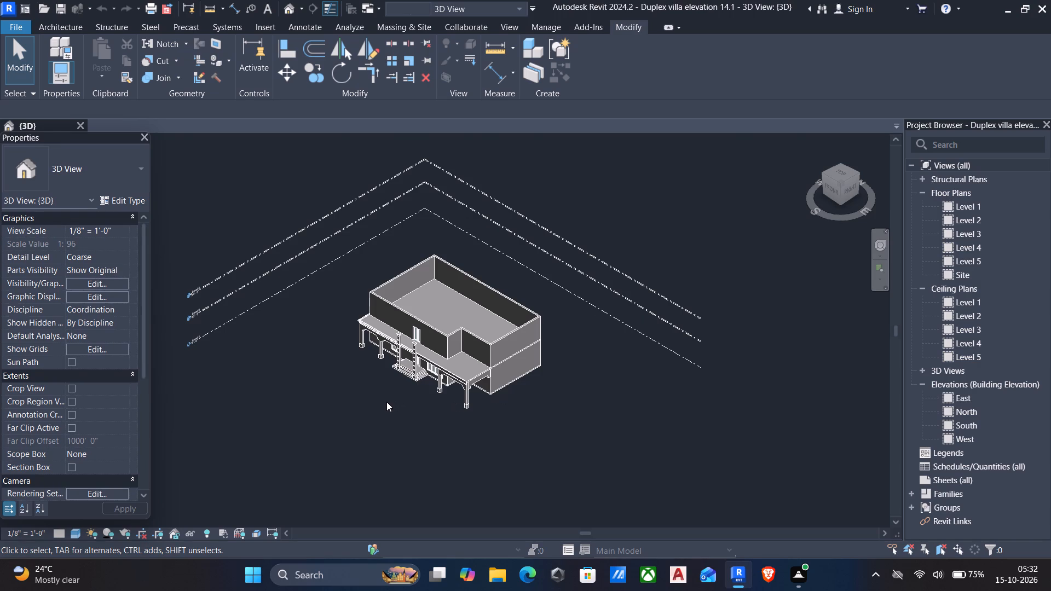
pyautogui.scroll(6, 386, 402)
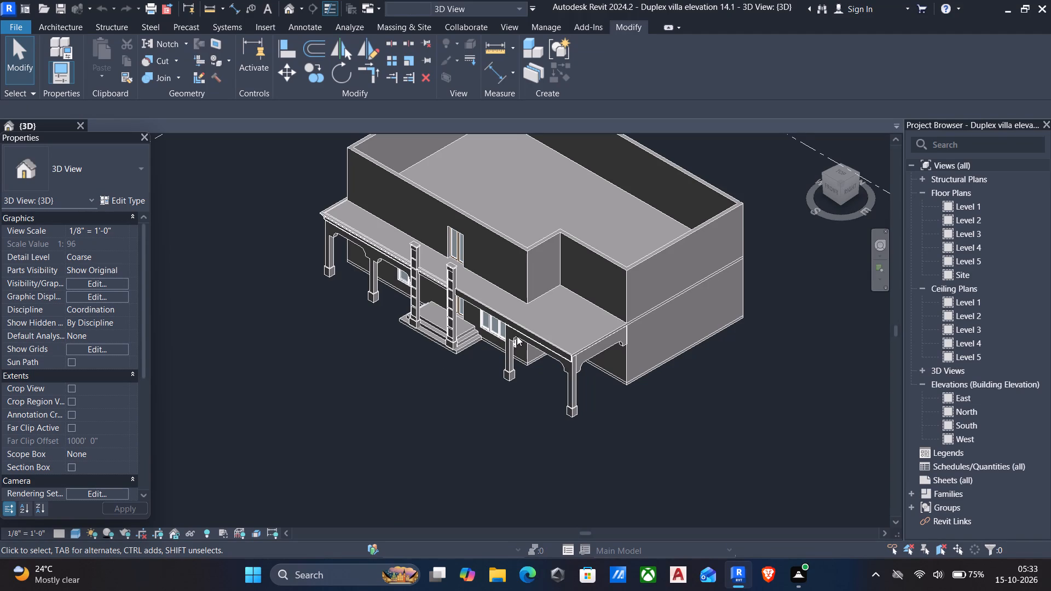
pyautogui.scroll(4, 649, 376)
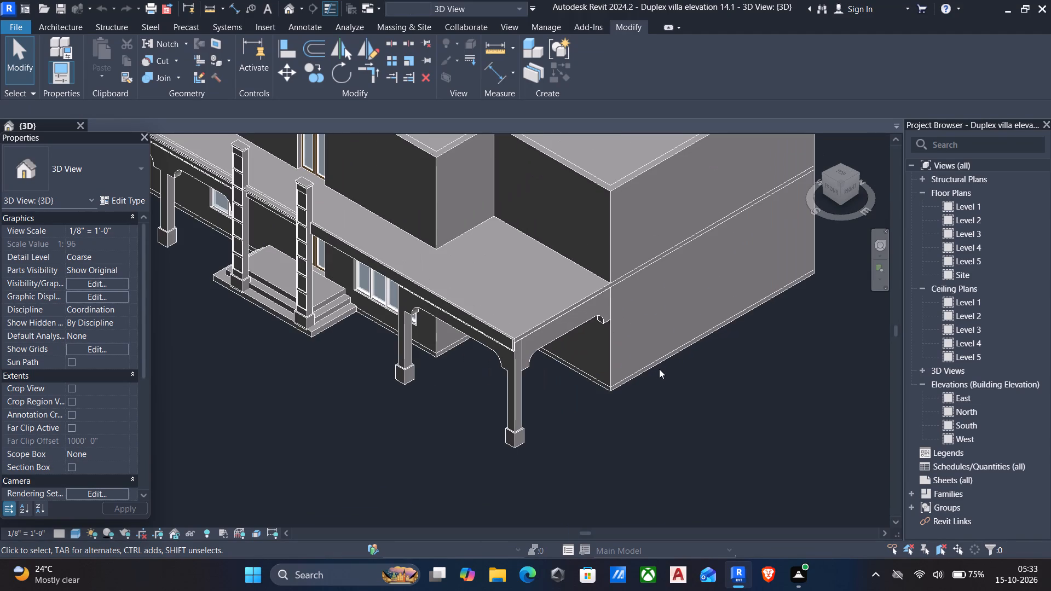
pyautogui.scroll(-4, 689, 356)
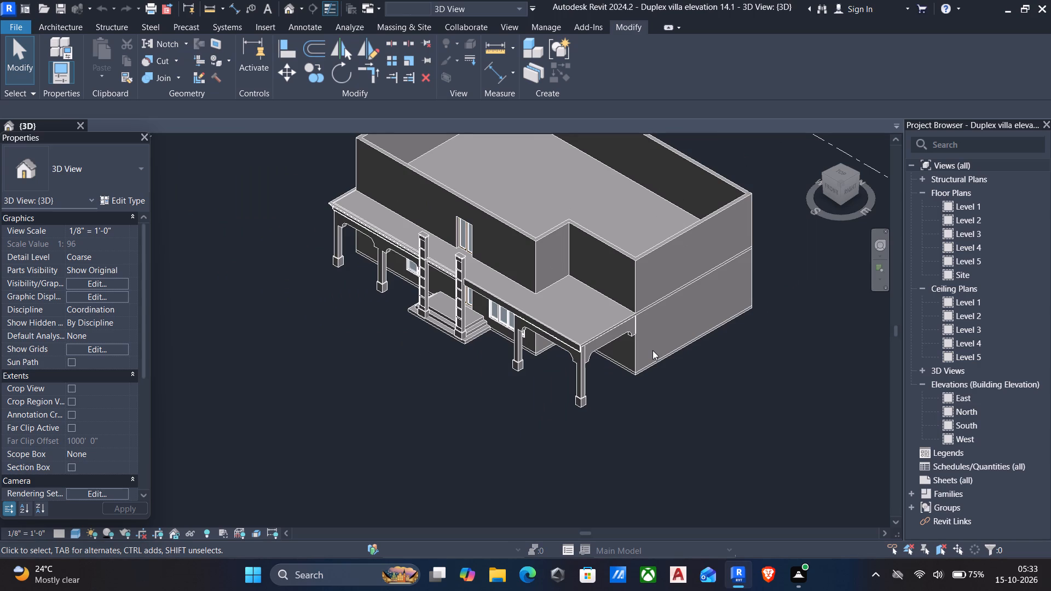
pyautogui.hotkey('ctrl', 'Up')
# Open the in-place generic model of the villa's columns, arches and entrance steps for editing.
pyautogui.scroll(-2, 670, 346)
pyautogui.keyDown('shift'); pyautogui.moveTo(631, 335); pyautogui.dragTo(779, 225, button='middle'); pyautogui.keyUp('shift')
pyautogui.scroll(9, 755, 268)
pyautogui.moveTo(723, 262); pyautogui.dragTo(821, 308, button='middle')
pyautogui.scroll(-3, 831, 303)
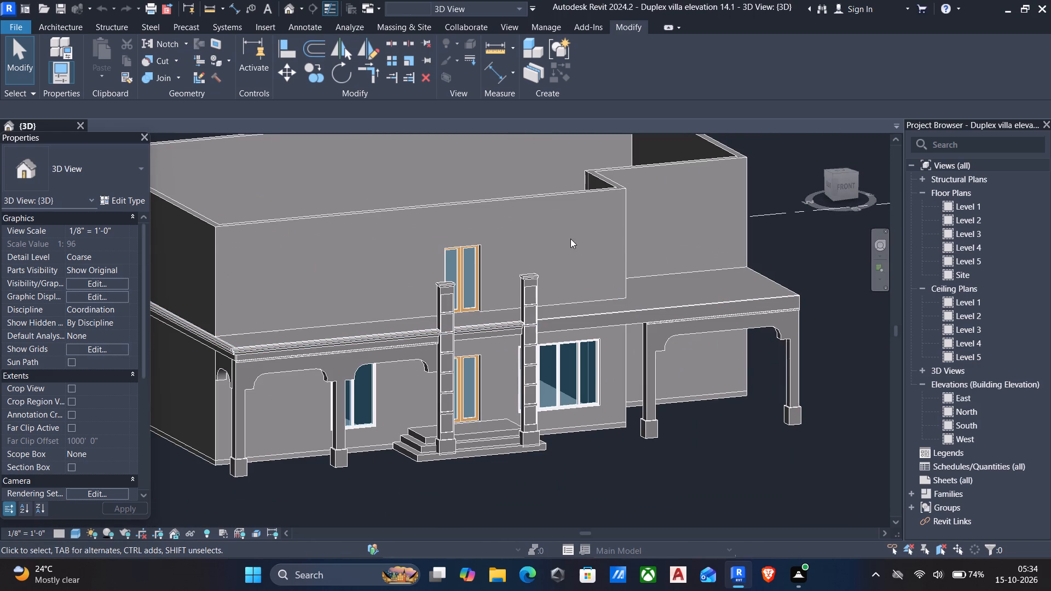
pyautogui.moveTo(570, 239); pyautogui.dragTo(665, 251, button='middle')
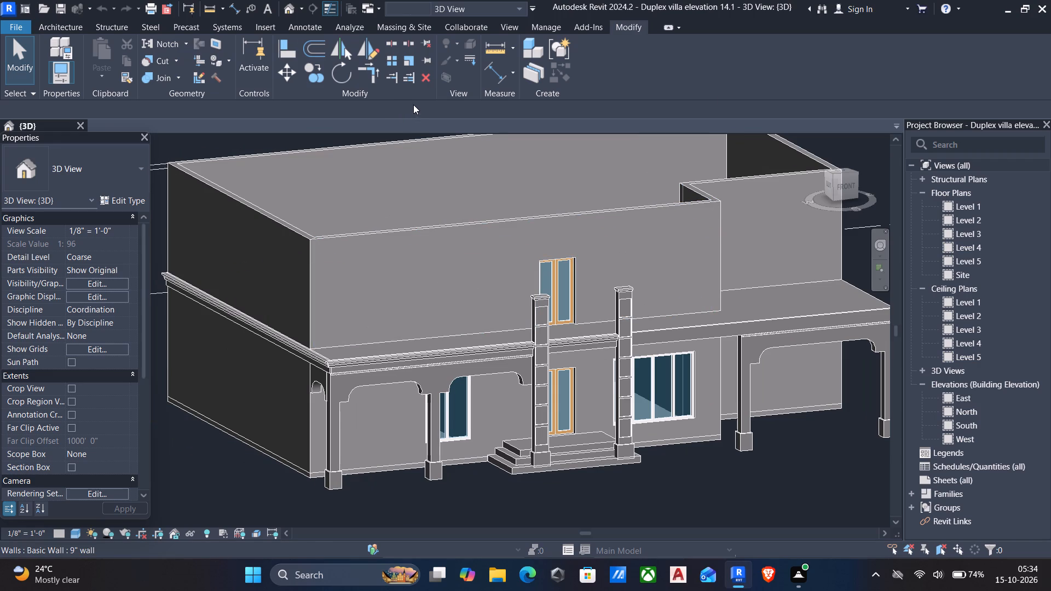
pyautogui.click(534, 444)
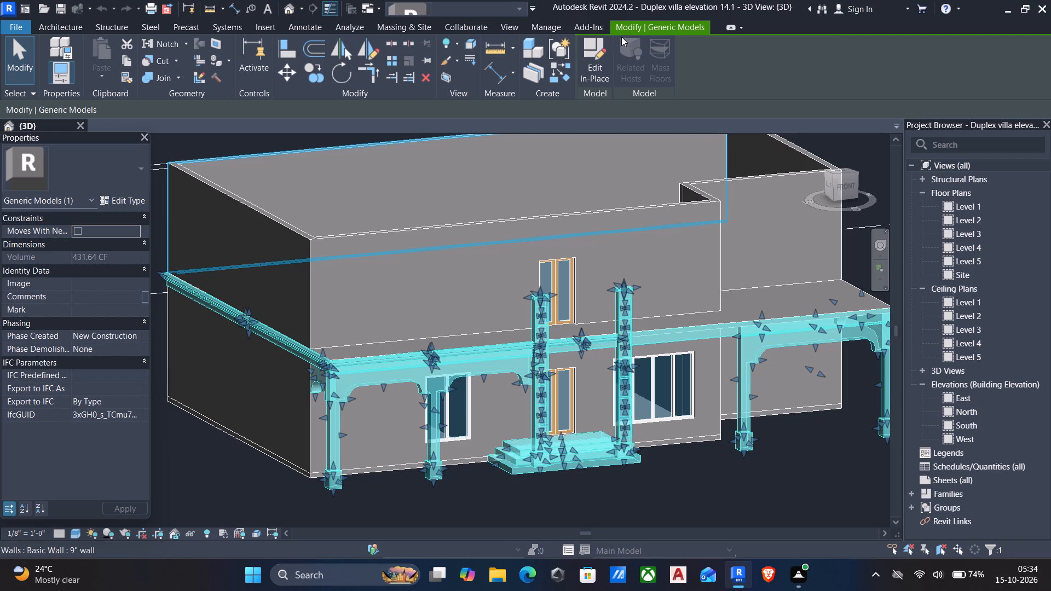
pyautogui.click(593, 58)
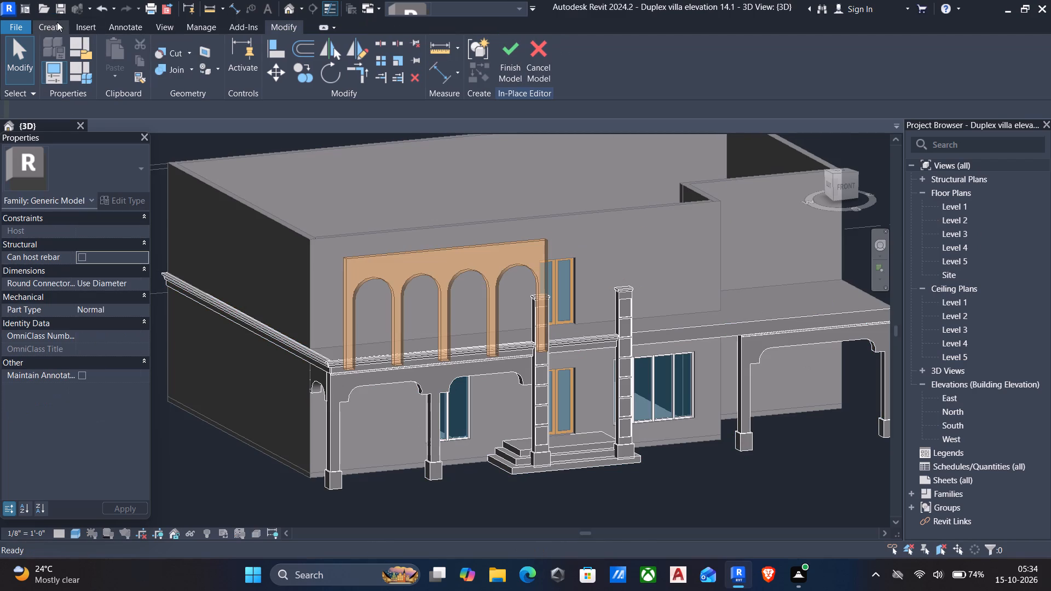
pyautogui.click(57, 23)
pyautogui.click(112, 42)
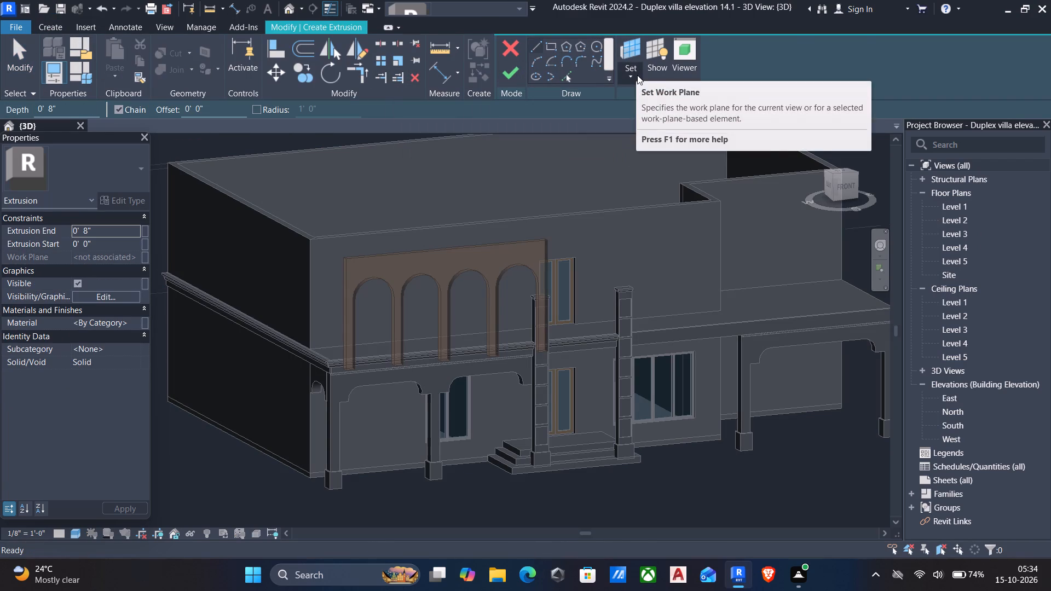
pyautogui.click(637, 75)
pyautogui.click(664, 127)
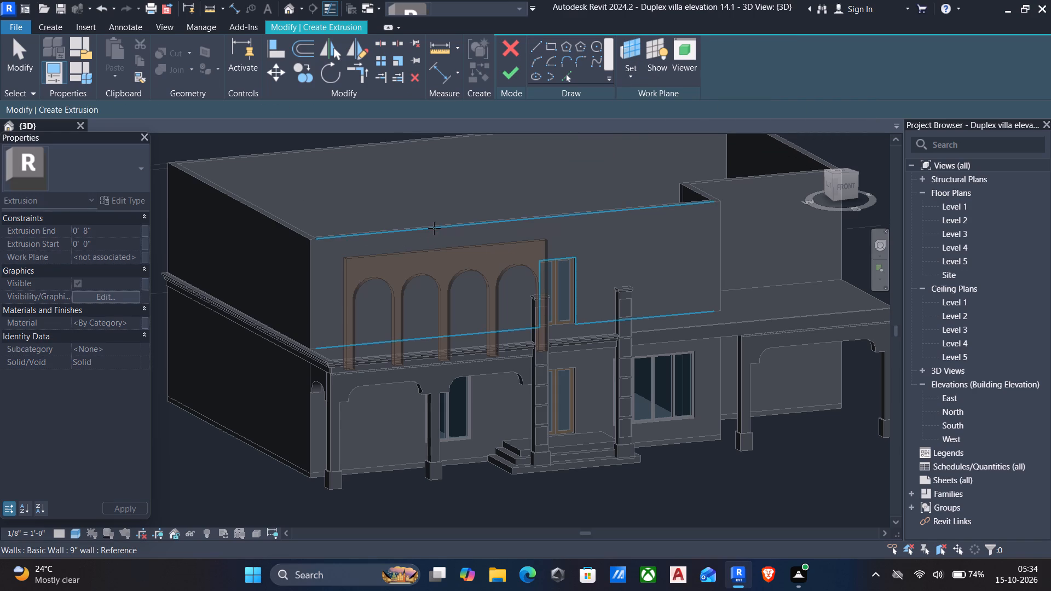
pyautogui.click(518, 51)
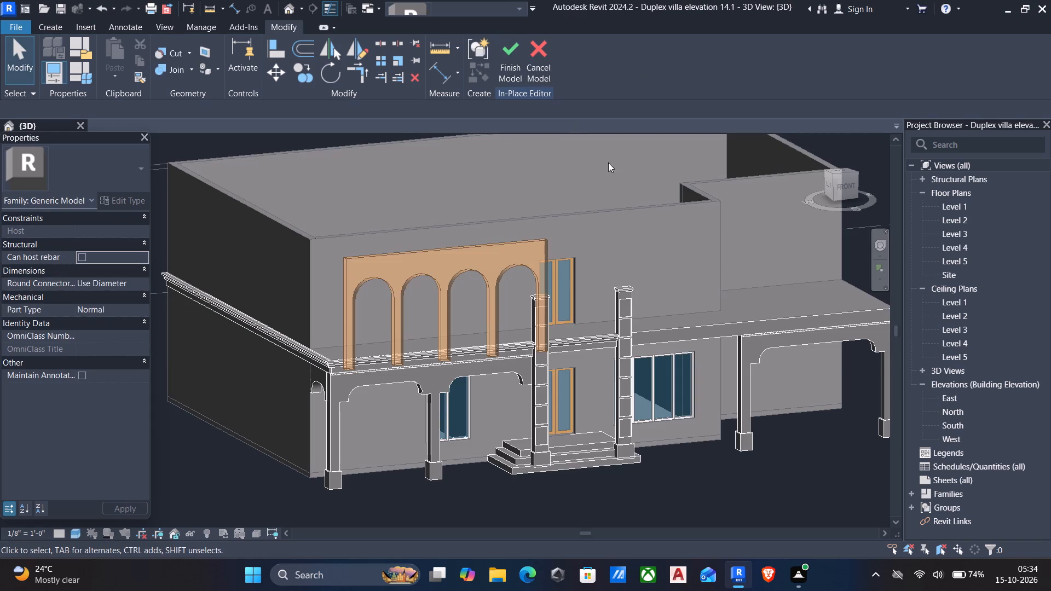
# Delete the void extrusion with four arched openings in front of the upper-storey wall.
pyautogui.click(383, 273)
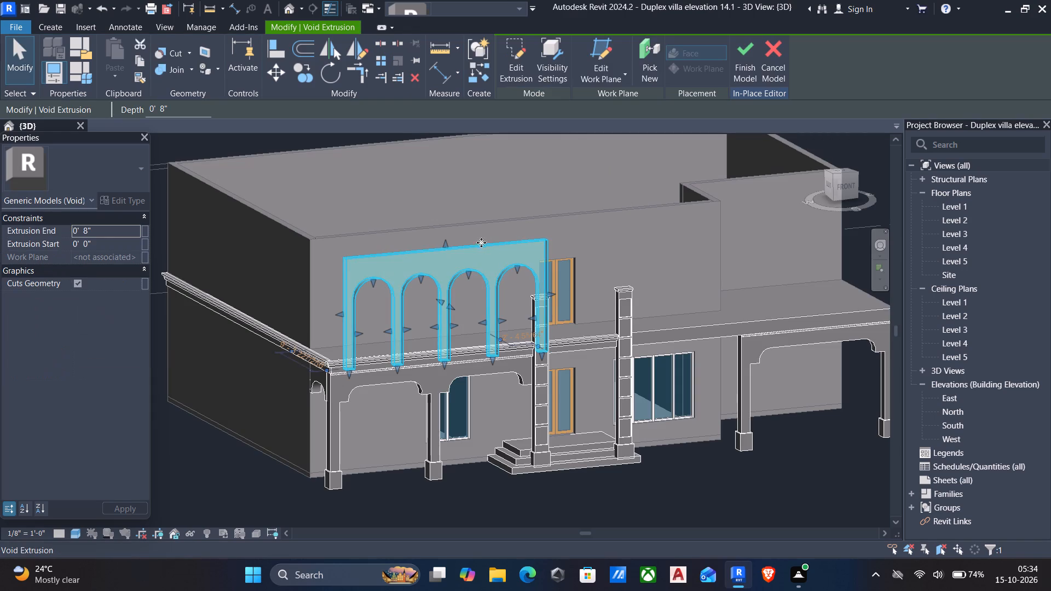
pyautogui.press('Delete')
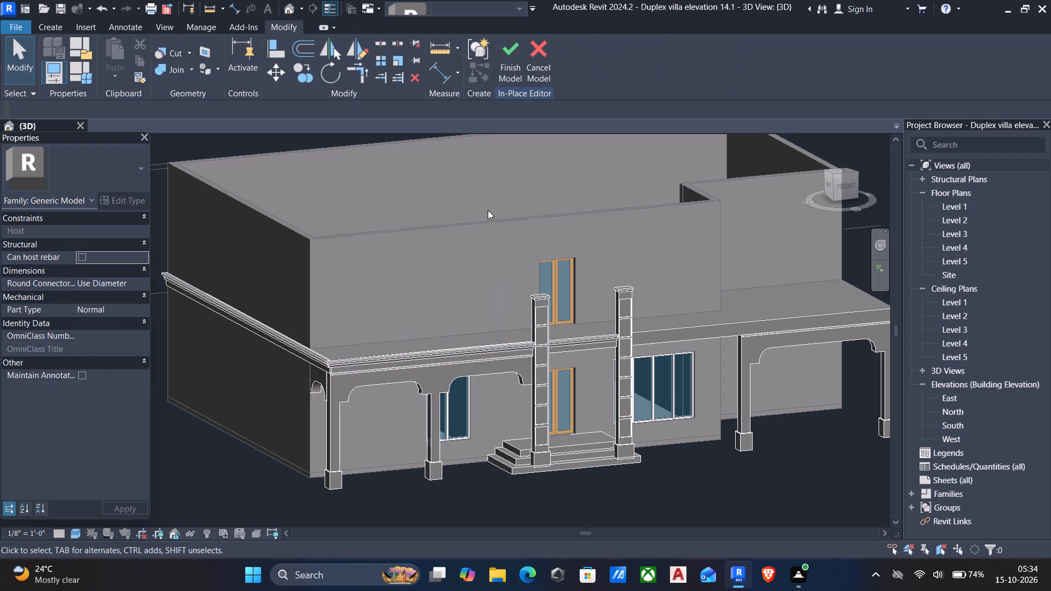
# Extrude a 0' 8" deep rectangle on the upper-storey front wall plane, from the outer top corner to the cornice at the first entrance column.
pyautogui.click(43, 27)
pyautogui.click(124, 44)
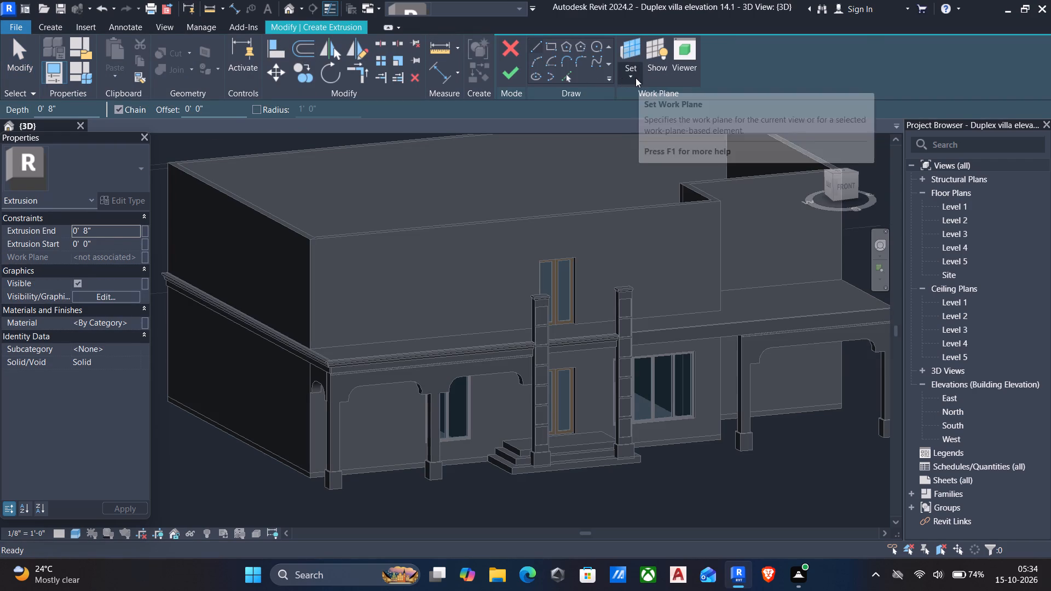
pyautogui.click(643, 80)
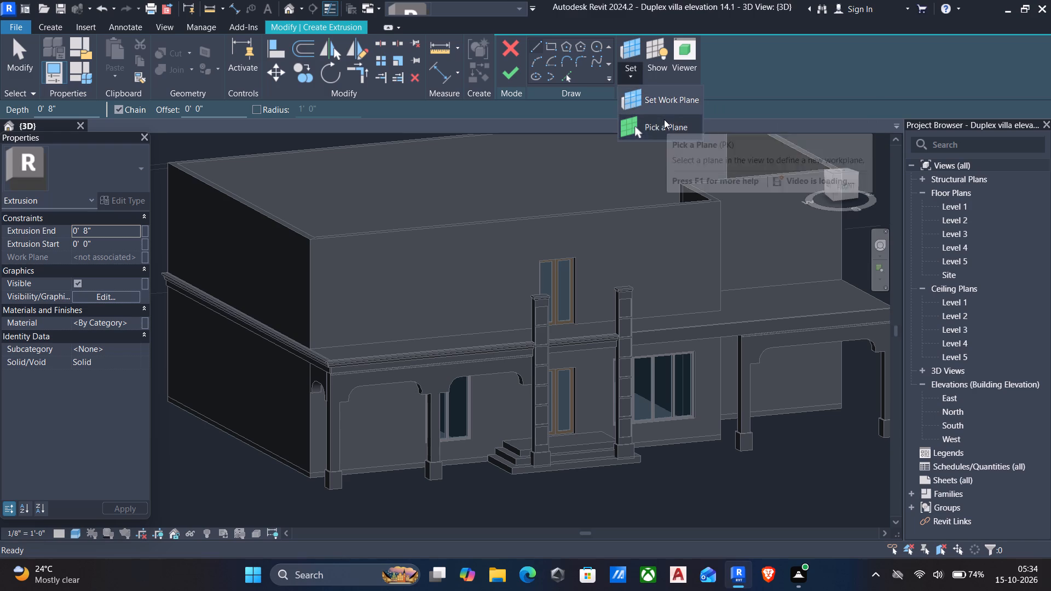
pyautogui.click(664, 119)
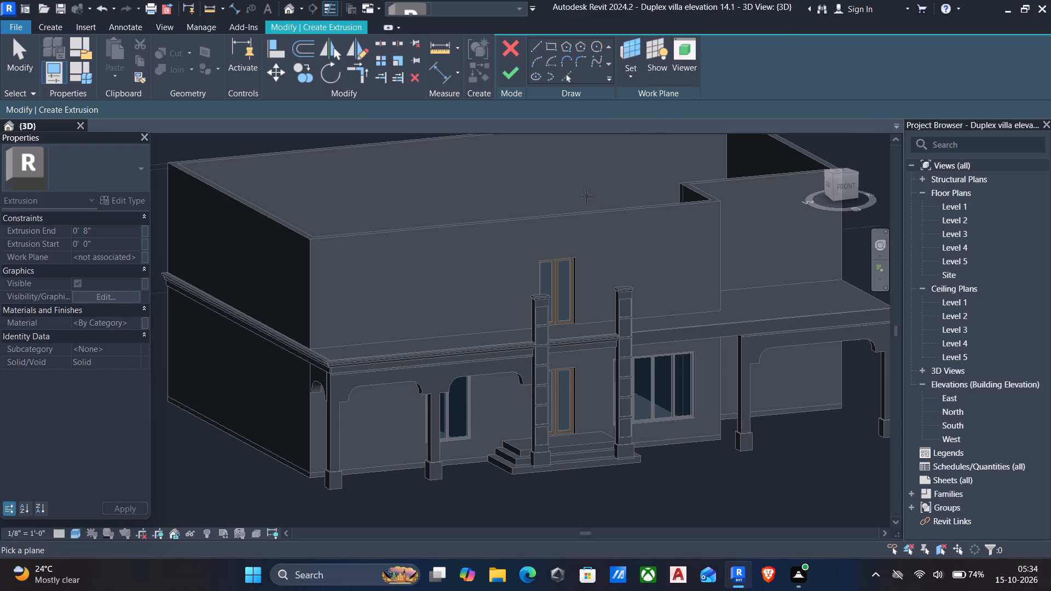
pyautogui.click(391, 235)
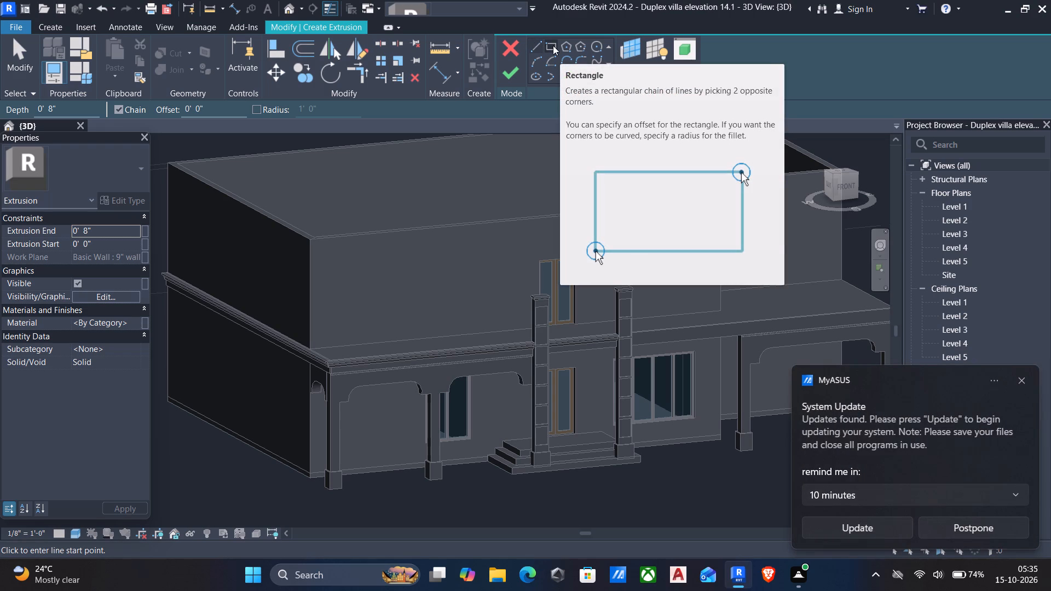
pyautogui.click(553, 45)
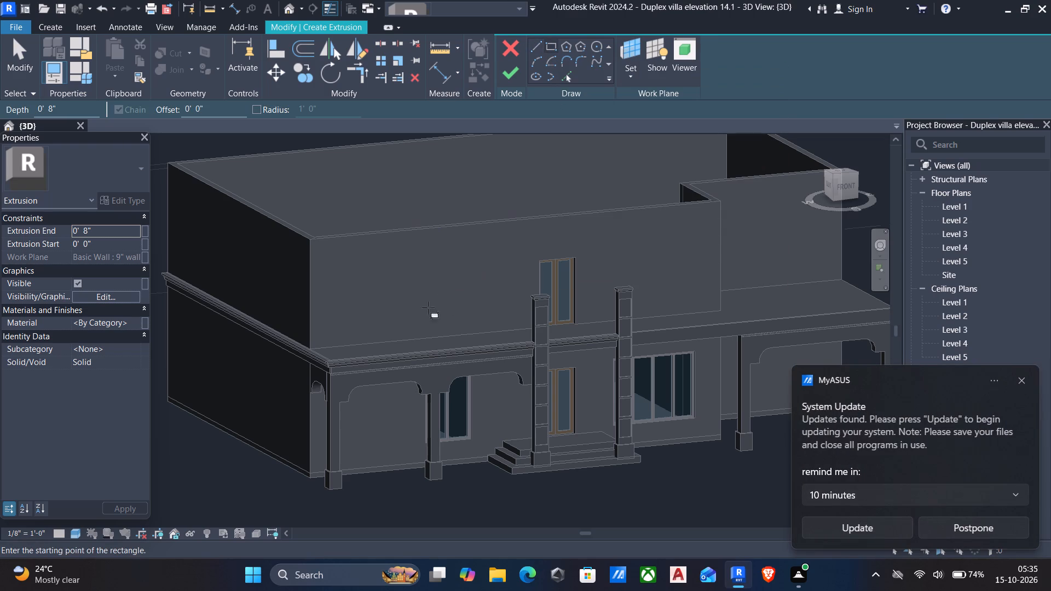
pyautogui.click(842, 191)
pyautogui.scroll(5, 330, 325)
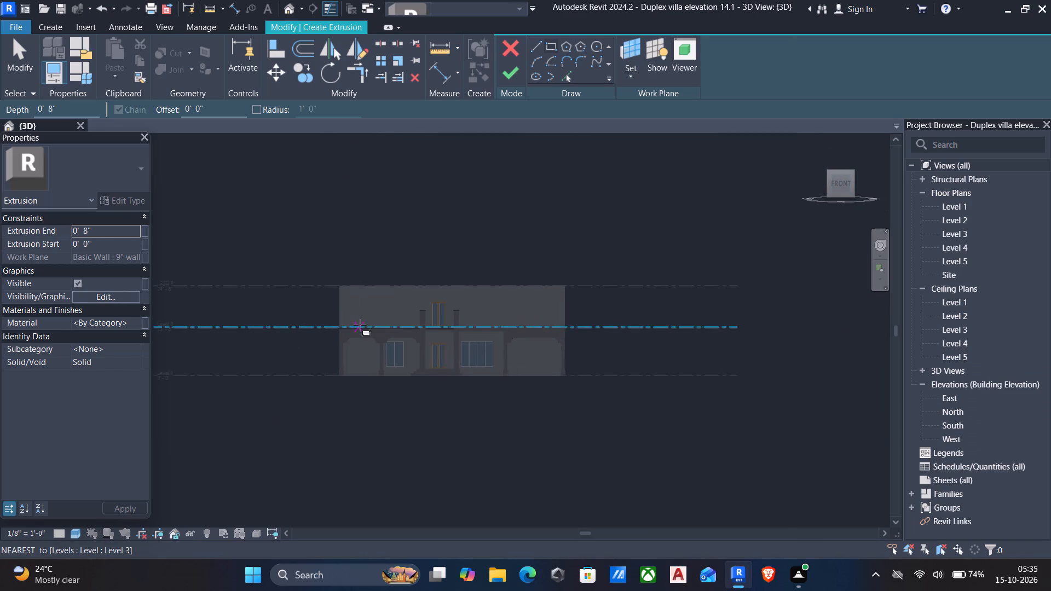
pyautogui.scroll(11, 360, 325)
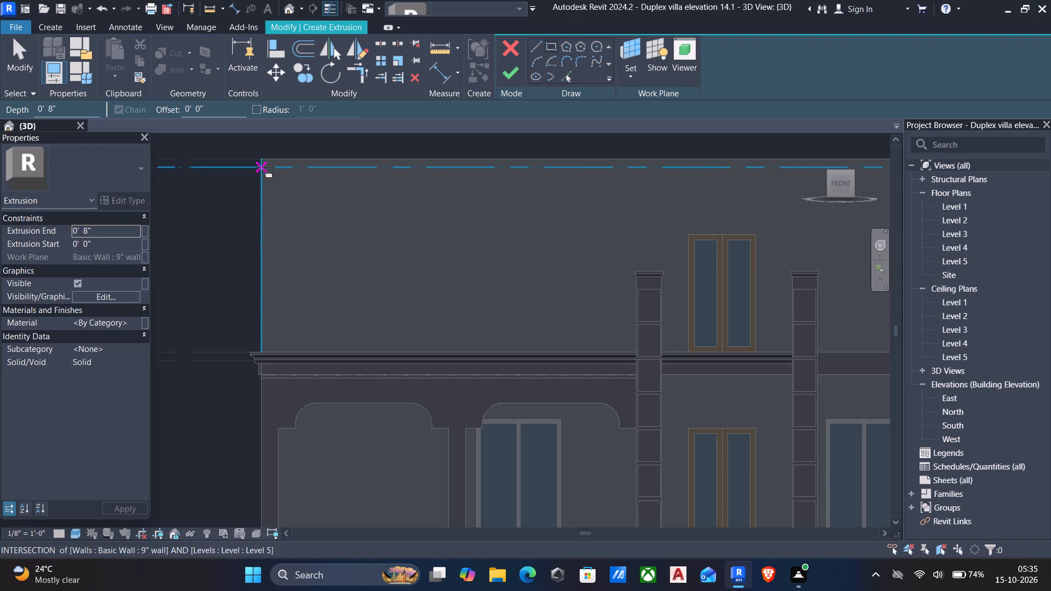
pyautogui.click(264, 161)
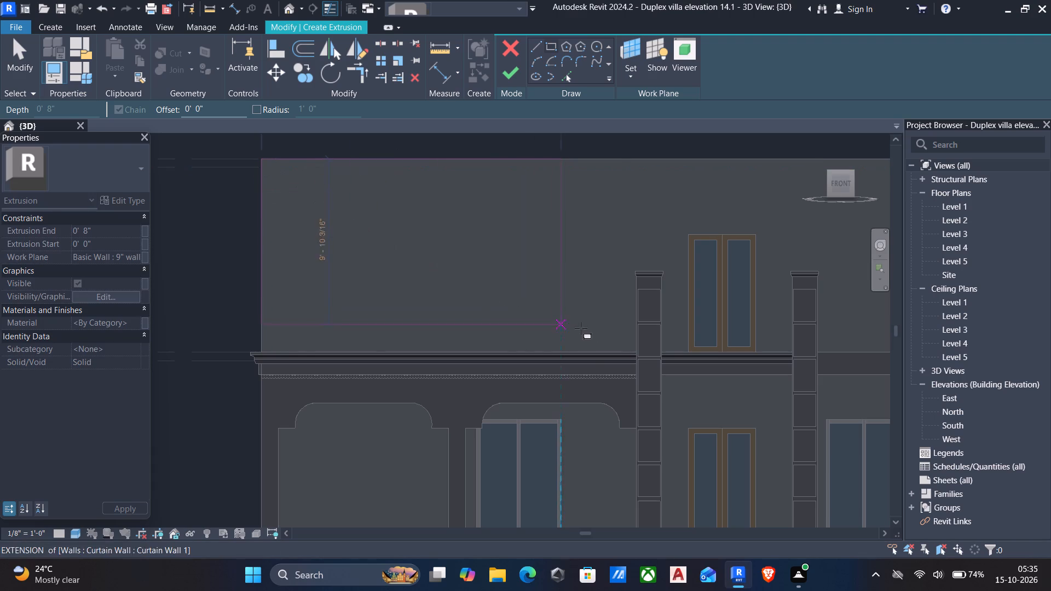
pyautogui.scroll(4, 633, 355)
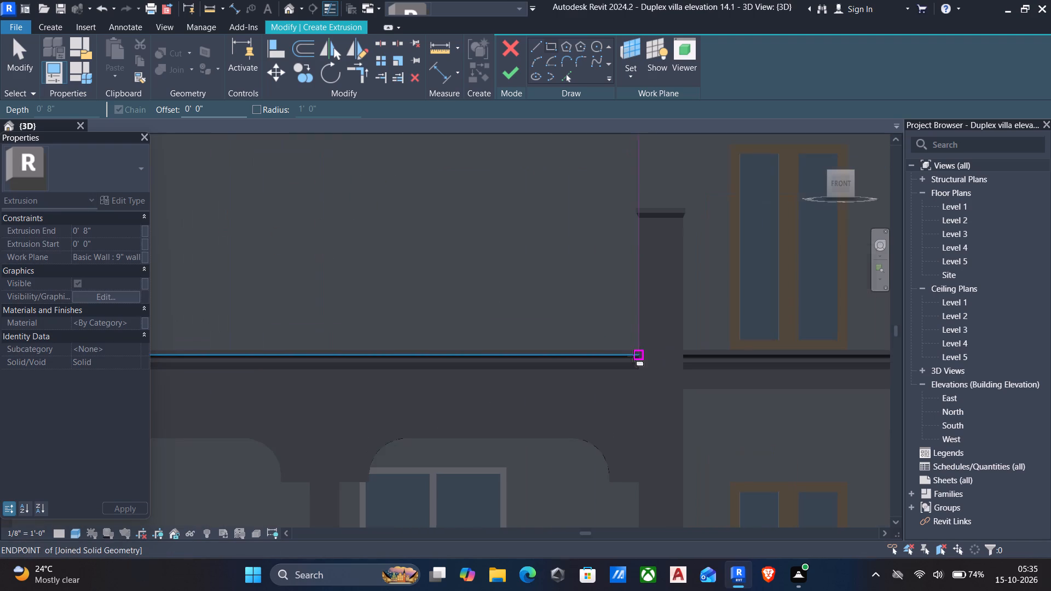
pyautogui.scroll(4, 633, 356)
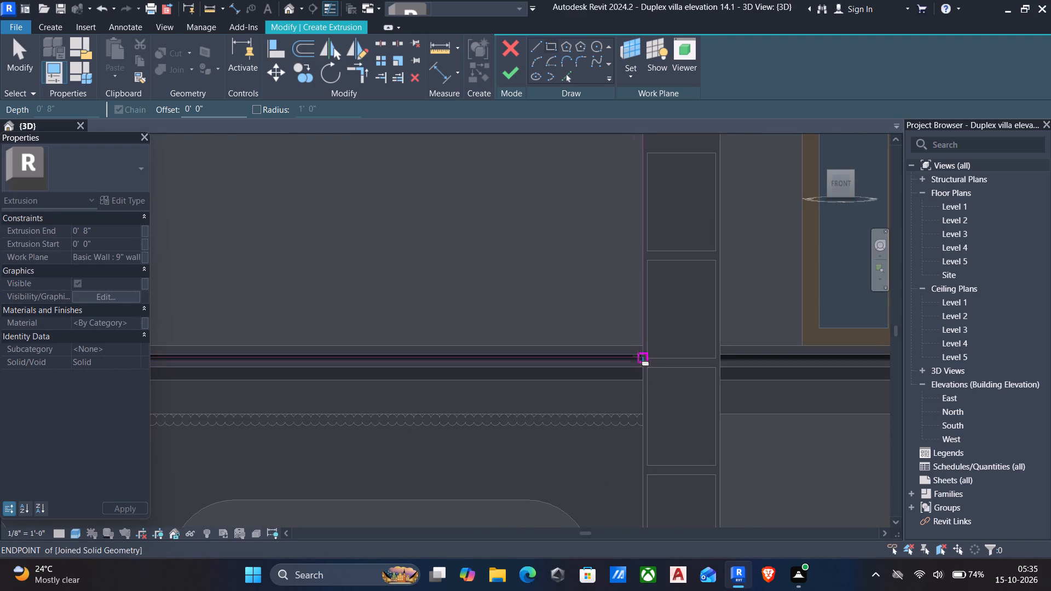
pyautogui.scroll(5, 641, 344)
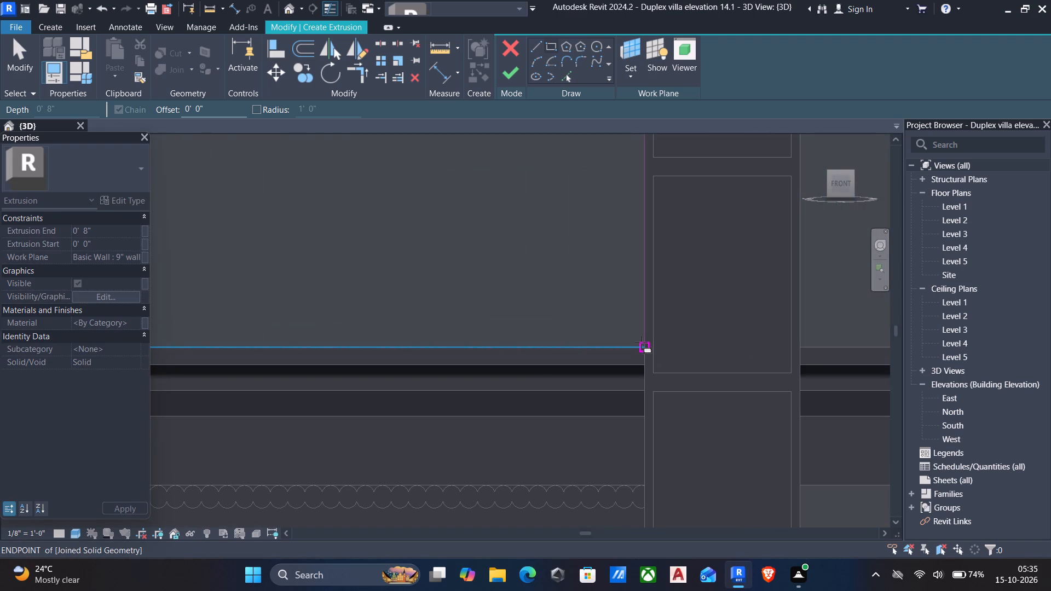
pyautogui.scroll(6, 646, 342)
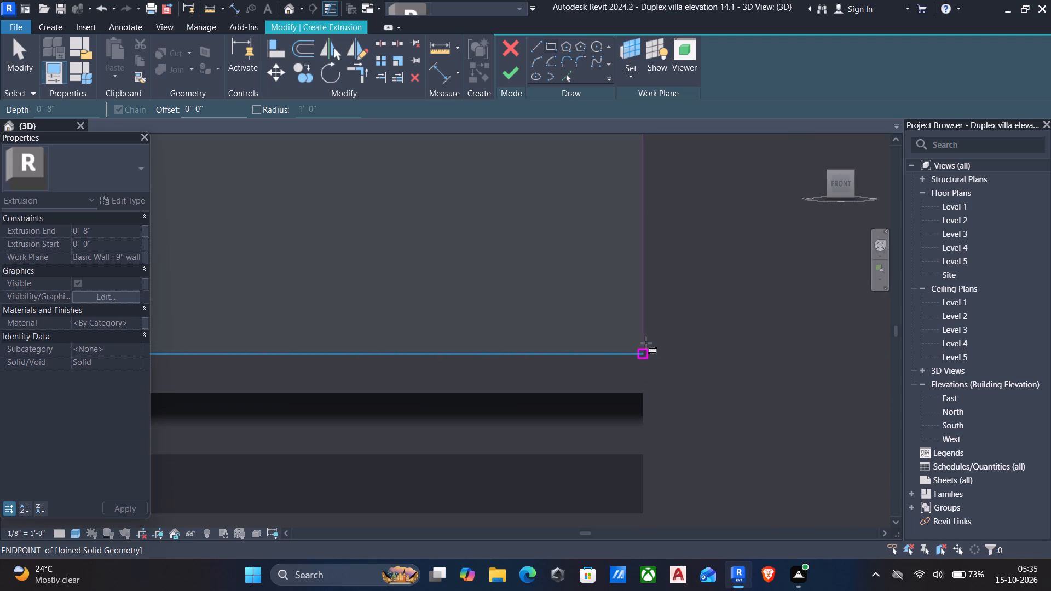
pyautogui.click(640, 358)
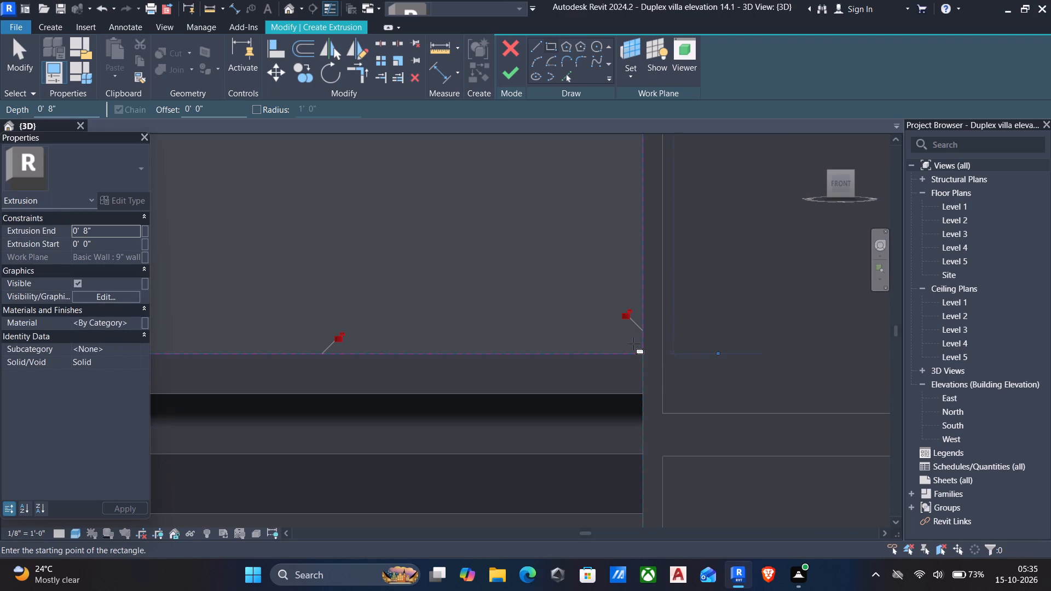
pyautogui.scroll(-6, 633, 344)
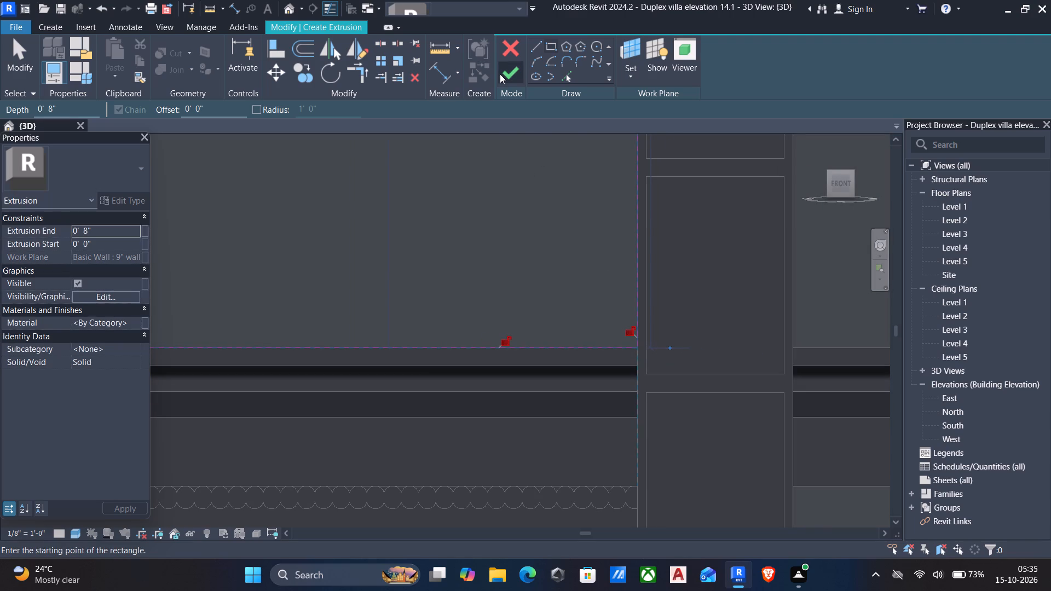
pyautogui.click(501, 74)
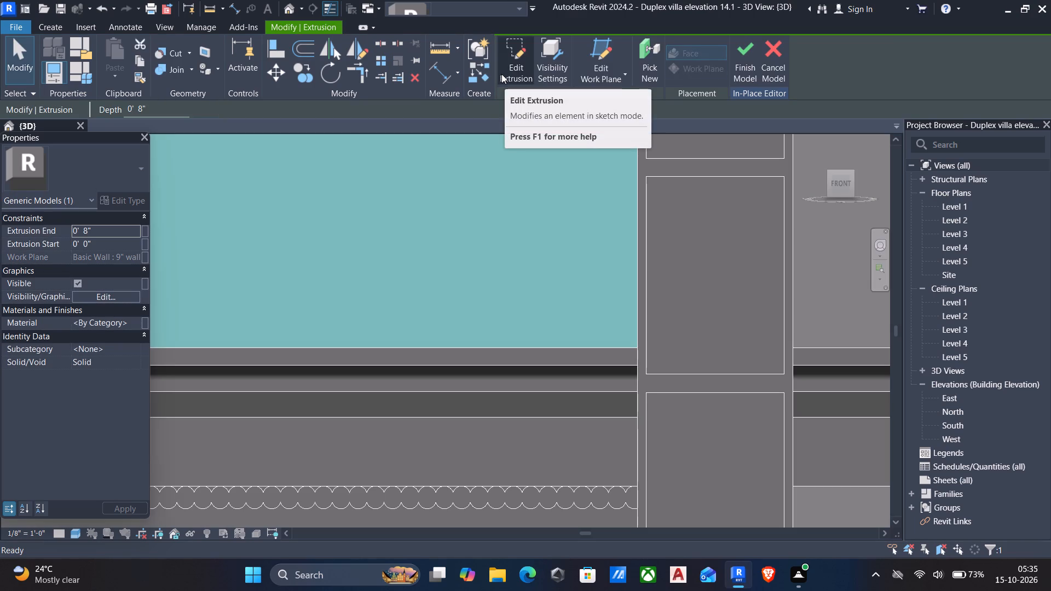
pyautogui.scroll(-4, 511, 88)
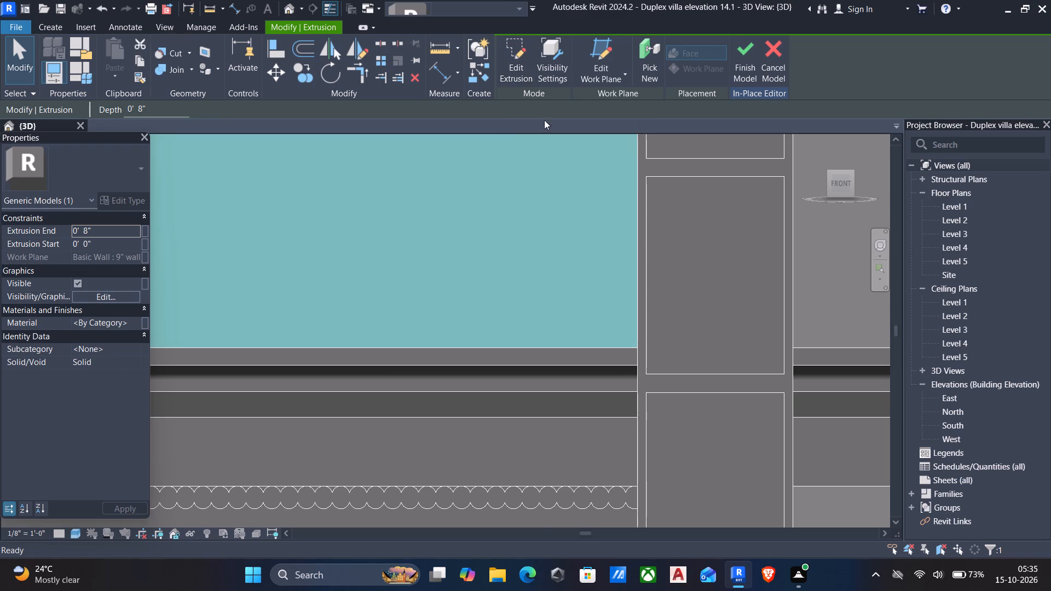
pyautogui.scroll(-3, 544, 120)
pyautogui.scroll(-5, 678, 247)
pyautogui.press('Escape')
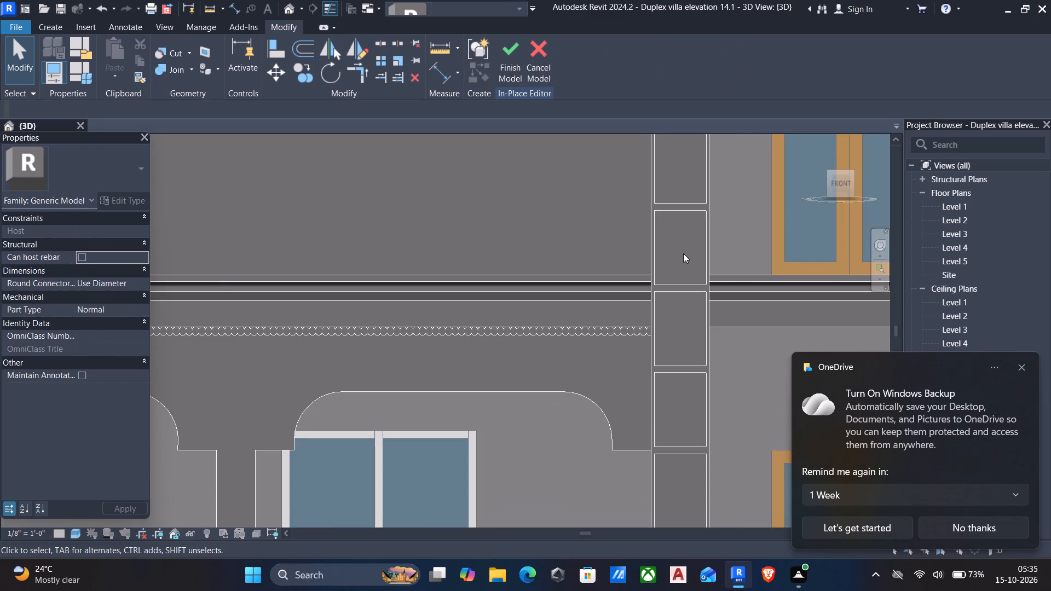
# Align the front face of the new upper-storey extrusion with the front face of the ground-floor arched beam.
pyautogui.scroll(-4, 683, 253)
pyautogui.keyDown('shift'); pyautogui.moveTo(683, 255); pyautogui.dragTo(724, 310, button='middle'); pyautogui.keyUp('shift')
pyautogui.scroll(-6, 724, 310)
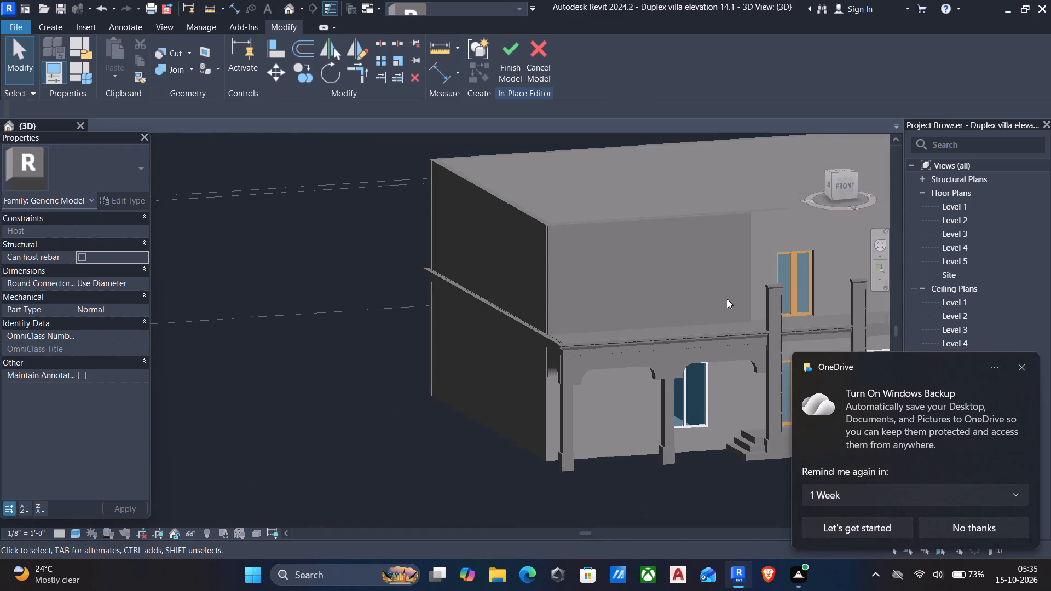
pyautogui.keyDown('shift'); pyautogui.moveTo(607, 289); pyautogui.dragTo(696, 288, button='middle'); pyautogui.keyUp('shift')
pyautogui.moveTo(694, 289); pyautogui.dragTo(451, 271, button='middle')
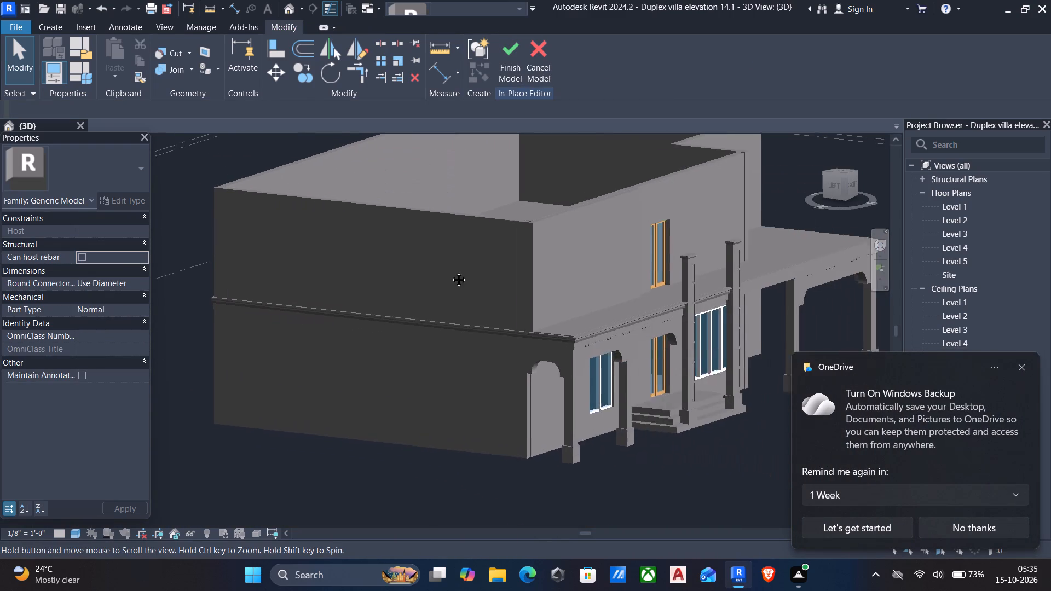
pyautogui.moveTo(451, 271); pyautogui.dragTo(450, 271, button='middle')
pyautogui.keyDown('shift'); pyautogui.moveTo(524, 277); pyautogui.dragTo(570, 257, button='middle'); pyautogui.keyUp('shift')
pyautogui.scroll(5, 599, 220)
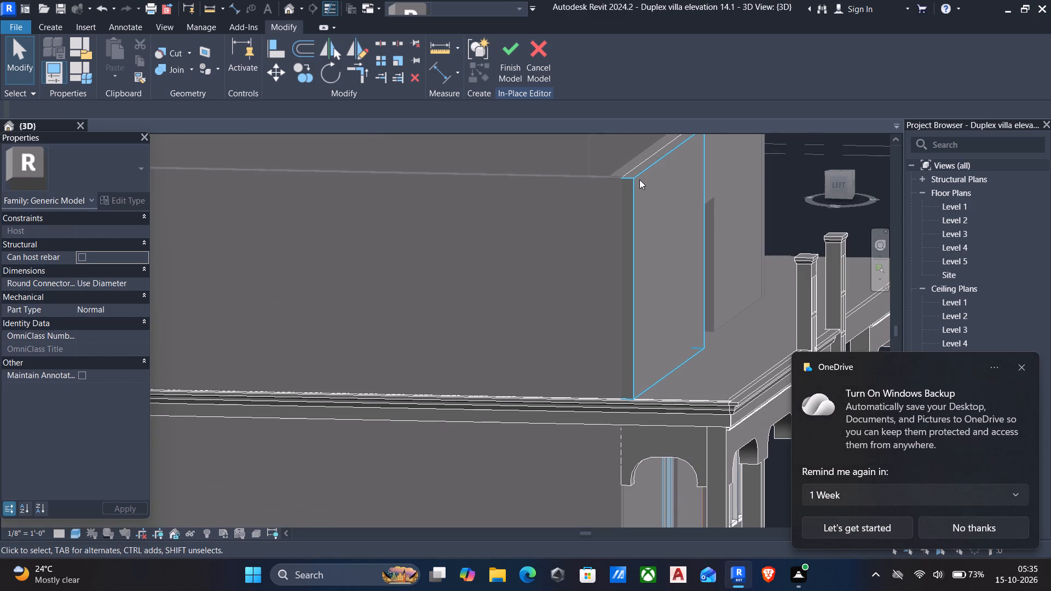
pyautogui.click(639, 179)
pyautogui.moveTo(699, 271); pyautogui.dragTo(561, 112, button='middle')
pyautogui.press('a')
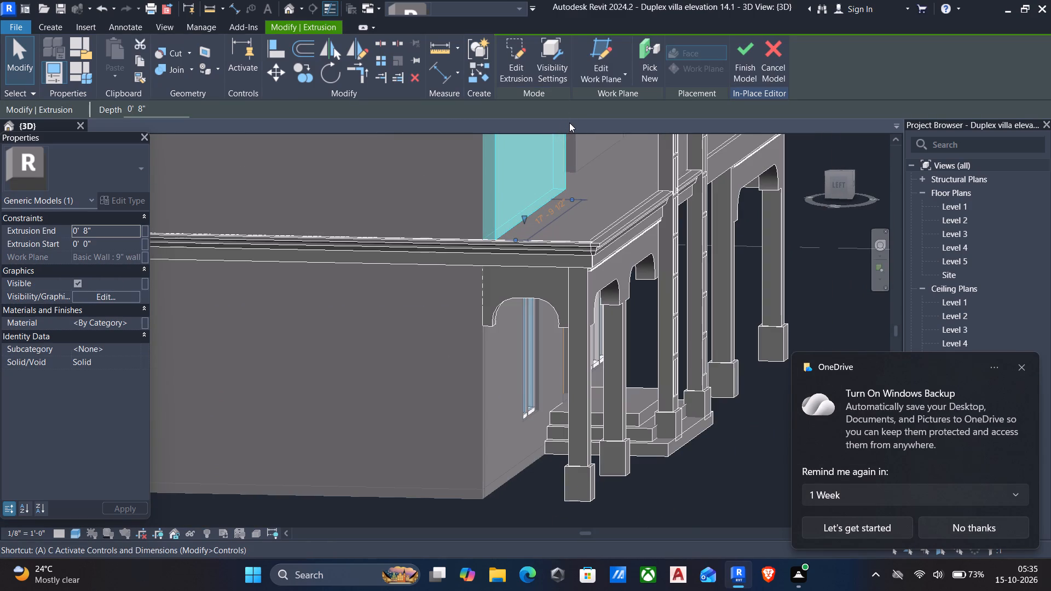
pyautogui.press('l')
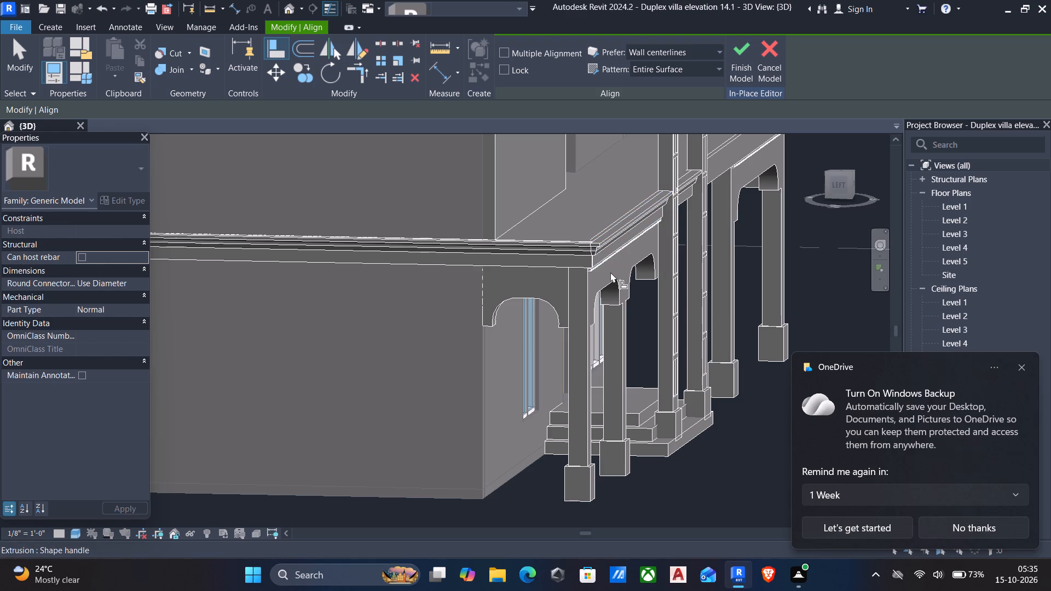
pyautogui.click(605, 282)
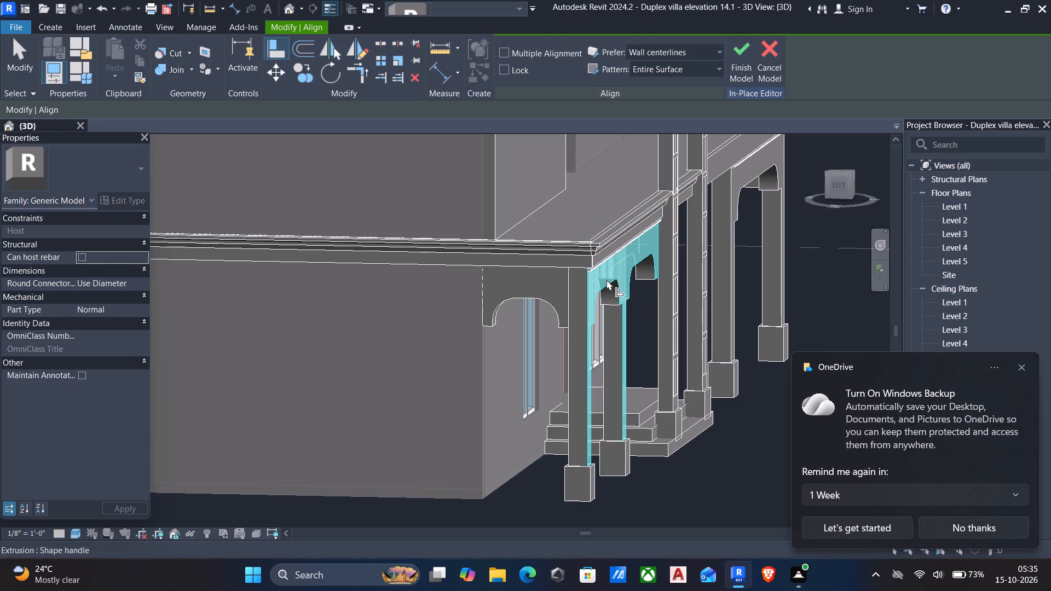
pyautogui.click(499, 175)
pyautogui.moveTo(507, 216); pyautogui.dragTo(502, 252, button='middle')
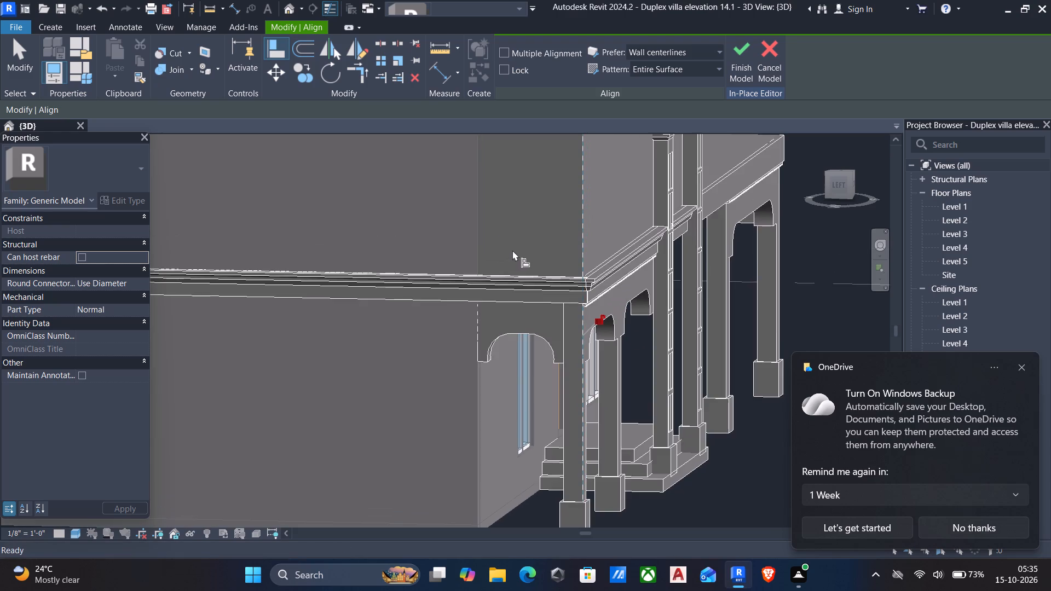
pyautogui.scroll(-5, 512, 250)
pyautogui.press('Escape')
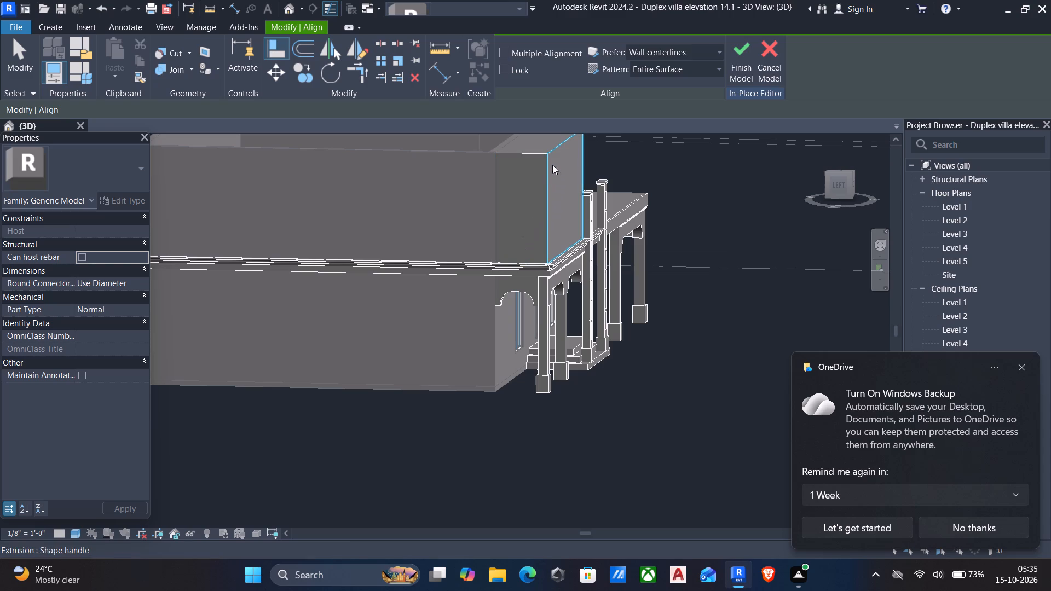
pyautogui.press('Escape')
# Pull the rear face of the new upper-storey extrusion forward so it stands clear of the wall behind it.
pyautogui.click(536, 150)
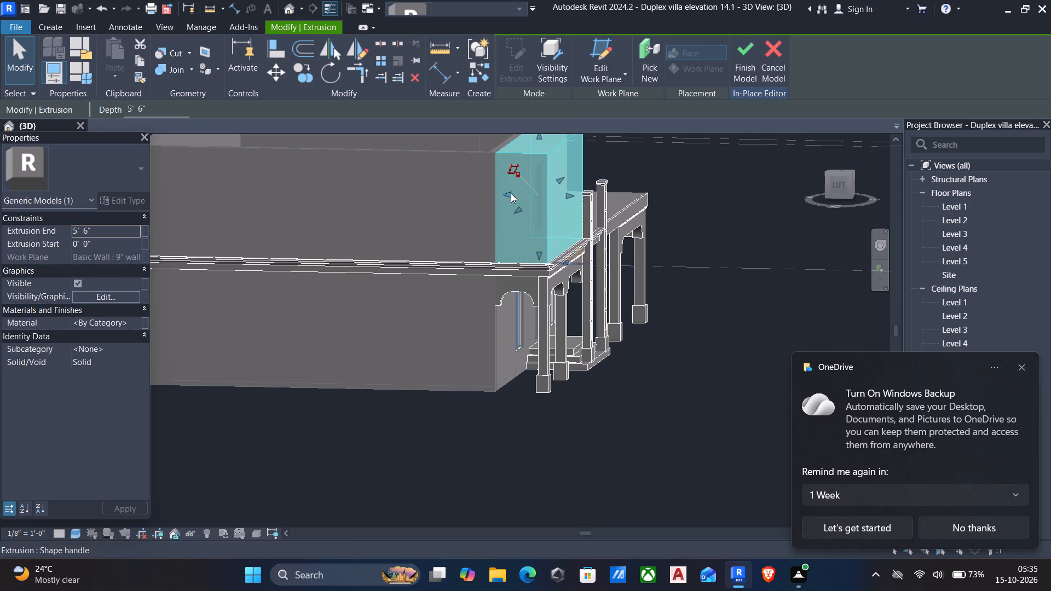
pyautogui.moveTo(510, 195); pyautogui.dragTo(532, 190)
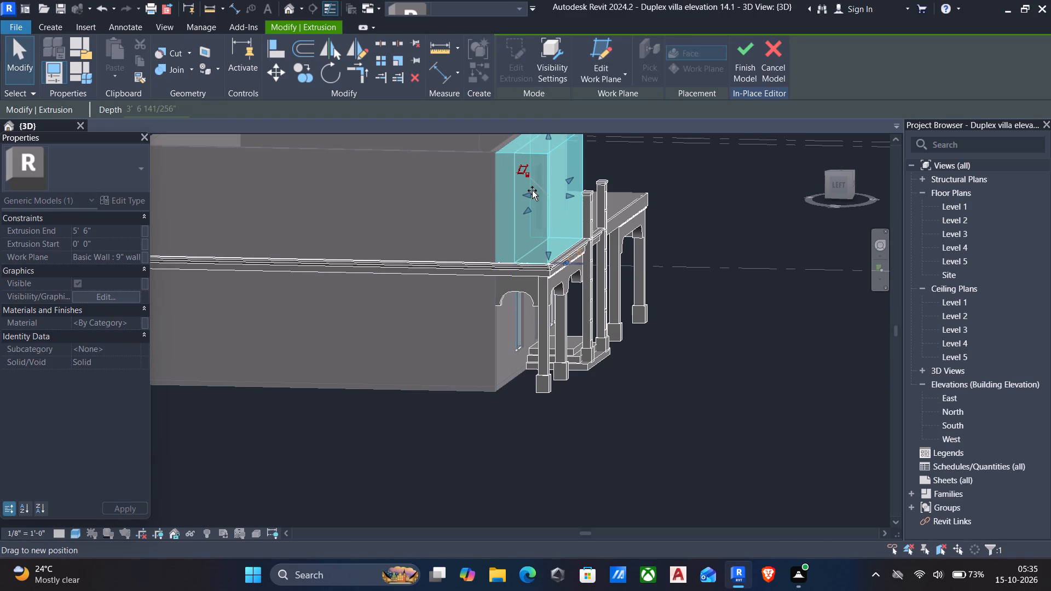
pyautogui.moveTo(532, 190); pyautogui.dragTo(536, 190)
pyautogui.press('Escape')
# Align the rear face of the upper-storey extrusion with the rear face of the ground-floor arched beam.
pyautogui.press('a')
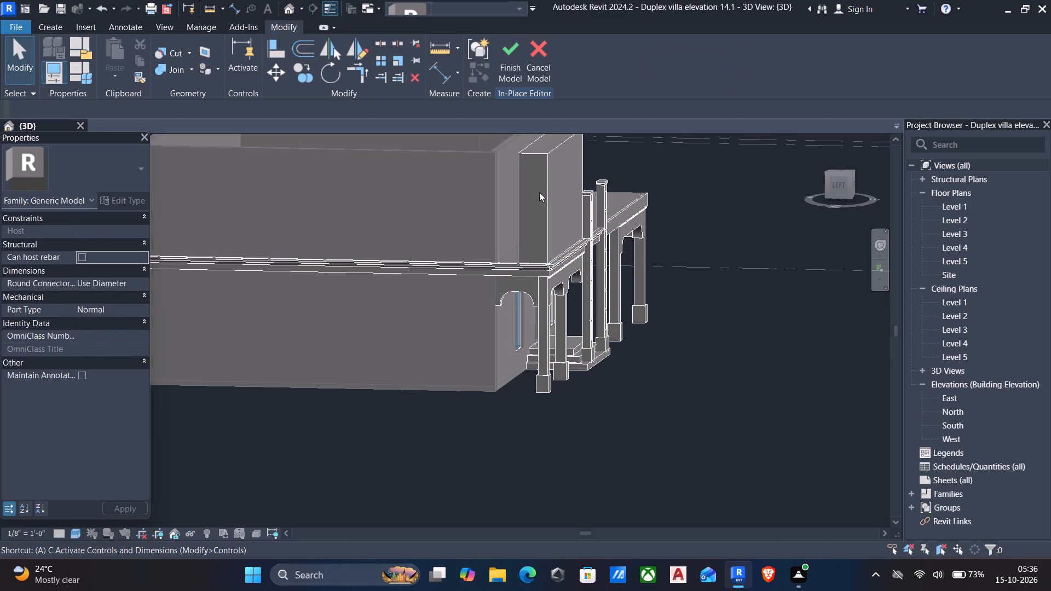
pyautogui.press('l')
pyautogui.scroll(-2, 544, 268)
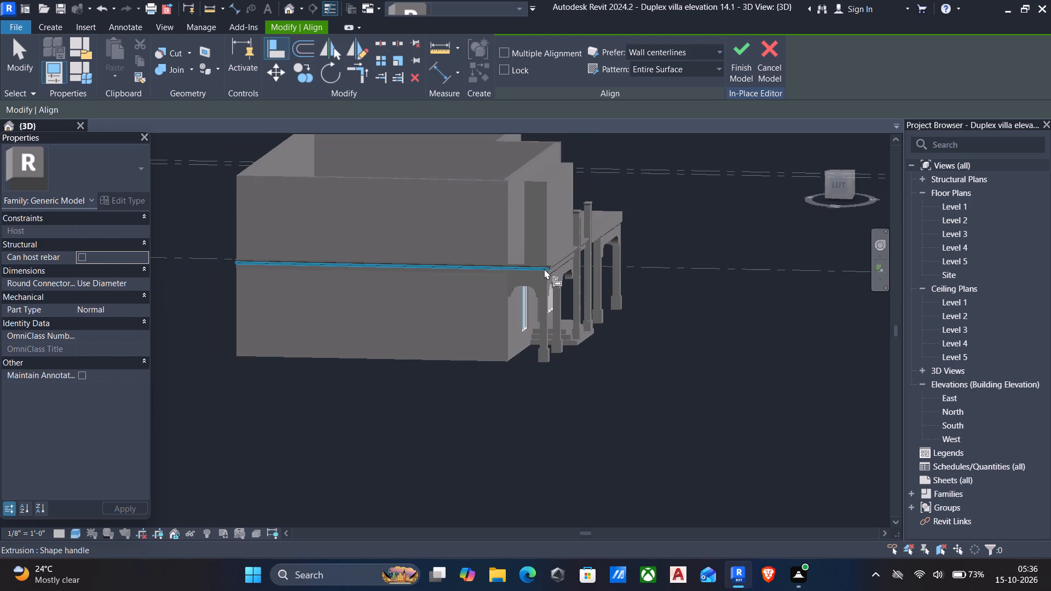
pyautogui.keyDown('shift'); pyautogui.moveTo(544, 269); pyautogui.dragTo(599, 237, button='middle'); pyautogui.keyUp('shift')
pyautogui.scroll(2, 617, 285)
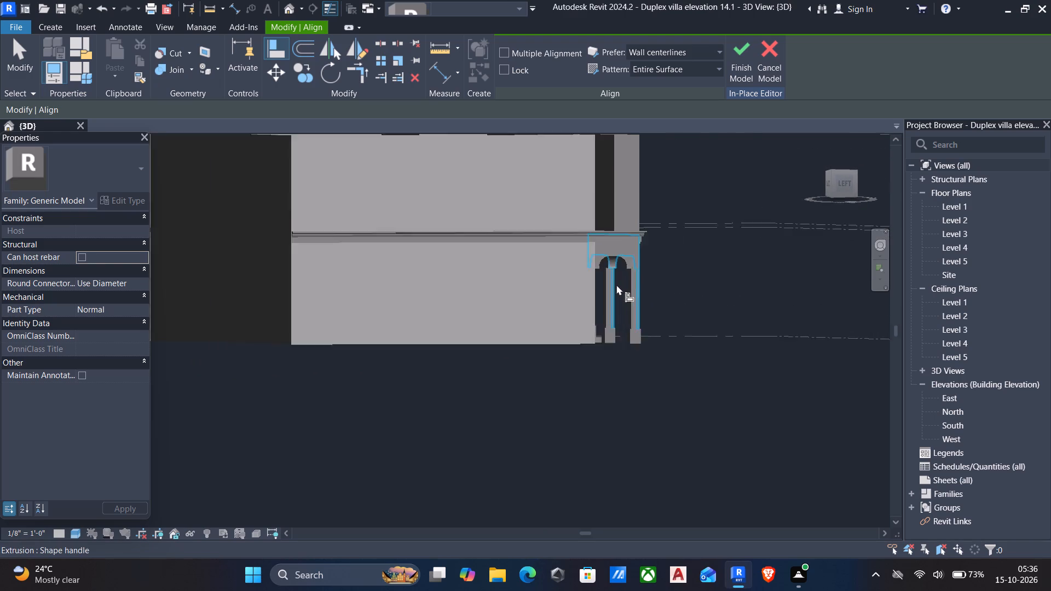
pyautogui.scroll(9, 616, 285)
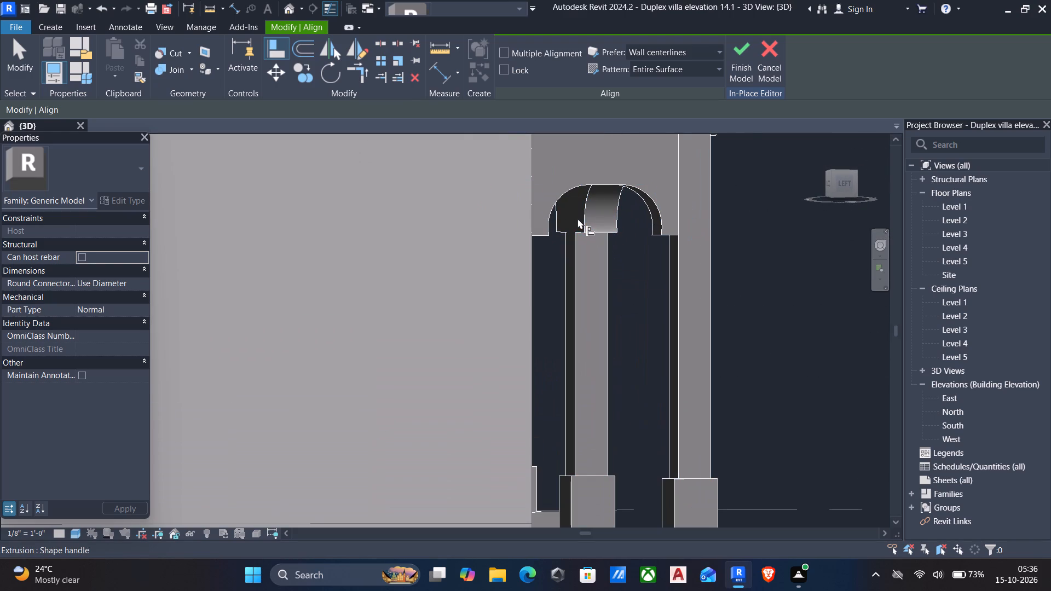
pyautogui.click(584, 231)
pyautogui.moveTo(584, 234); pyautogui.dragTo(568, 326, button='middle')
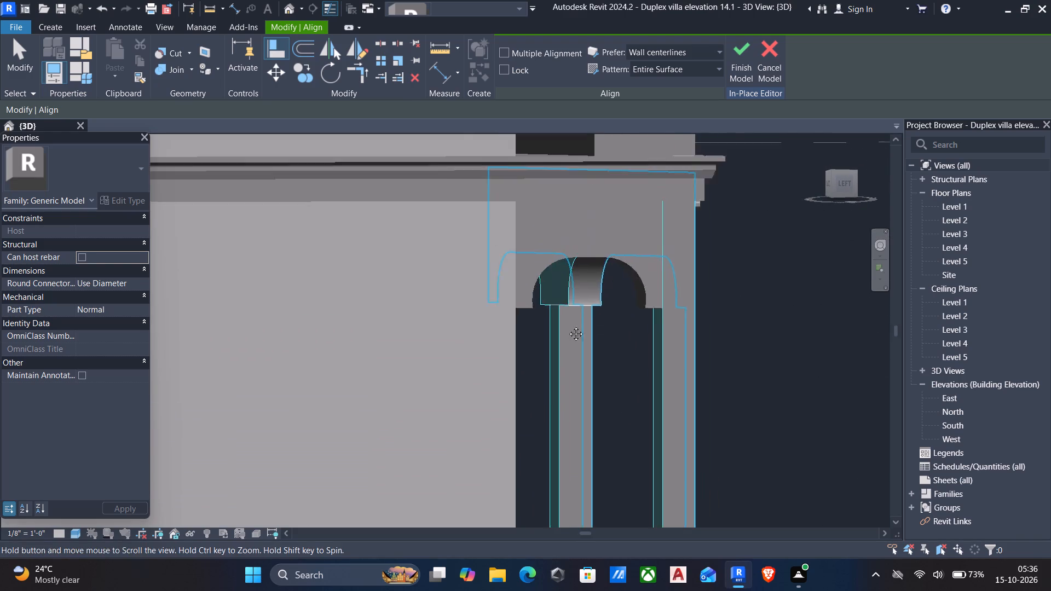
pyautogui.moveTo(568, 326); pyautogui.dragTo(568, 335, button='middle')
pyautogui.scroll(-5, 568, 335)
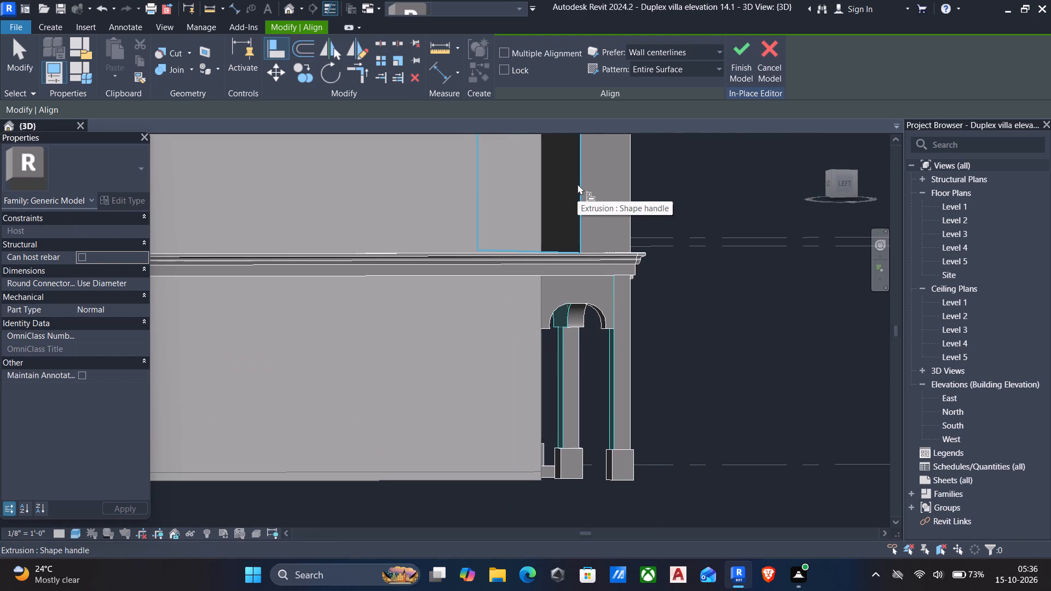
pyautogui.click(578, 184)
pyautogui.scroll(-3, 590, 196)
pyautogui.keyDown('shift'); pyautogui.moveTo(591, 201); pyautogui.dragTo(414, 253, button='middle'); pyautogui.keyUp('shift')
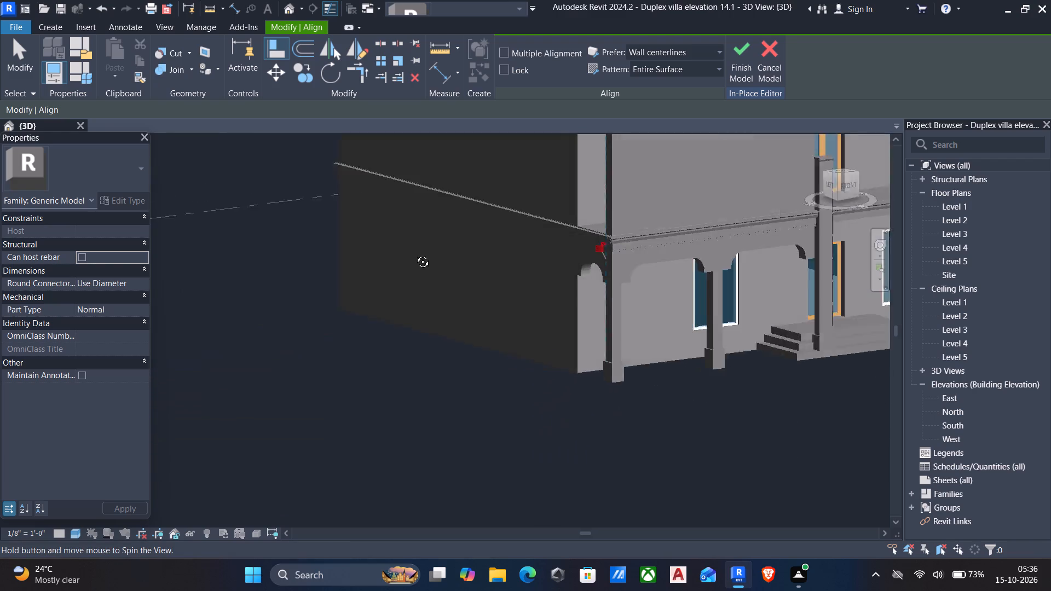
pyautogui.keyDown('shift'); pyautogui.moveTo(414, 253); pyautogui.dragTo(373, 254, button='middle'); pyautogui.keyUp('shift')
pyautogui.scroll(-3, 377, 254)
pyautogui.moveTo(506, 249); pyautogui.dragTo(488, 253, button='middle')
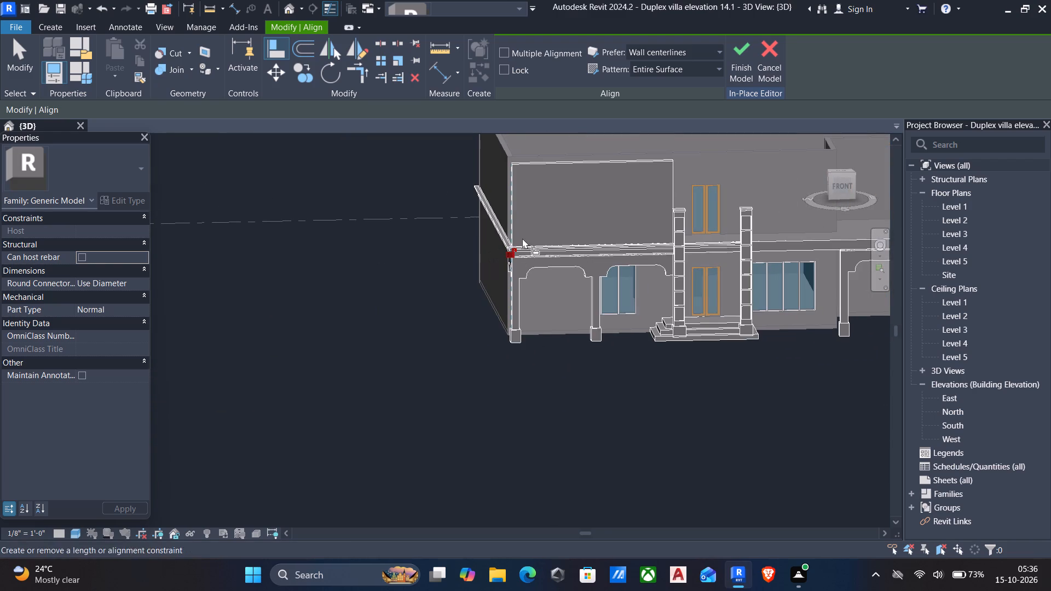
pyautogui.press('Escape')
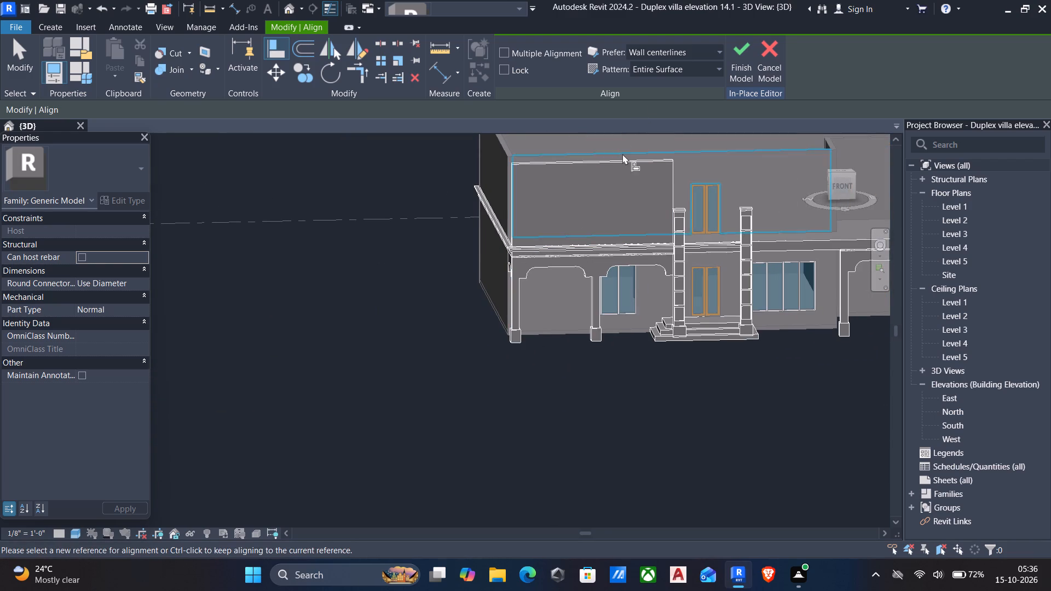
# Start a void extrusion with the front face of the upper-storey extrusion as its work plane.
pyautogui.moveTo(621, 157); pyautogui.dragTo(516, 194, button='middle')
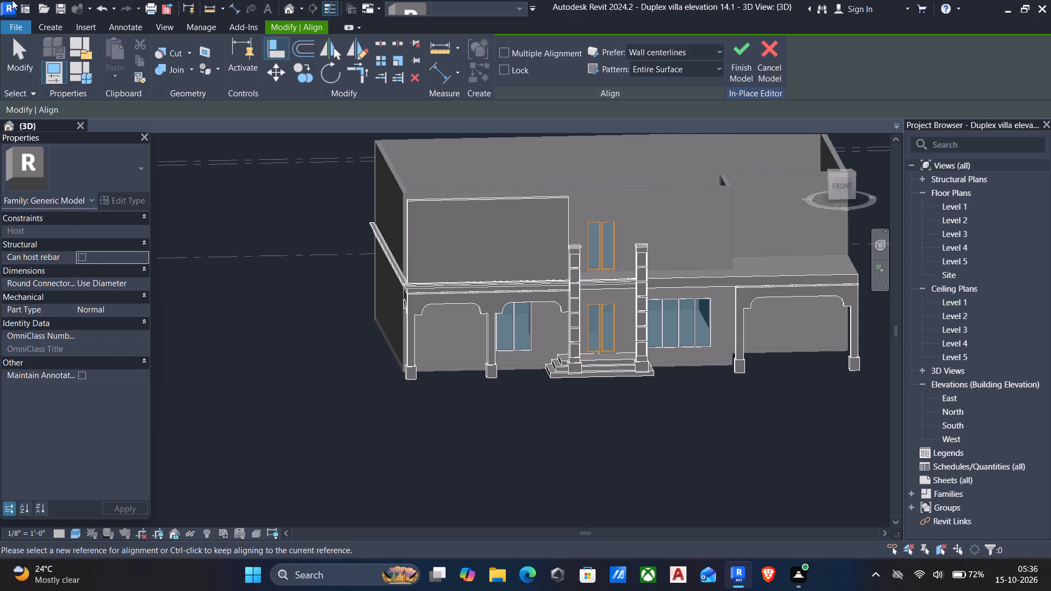
pyautogui.click(41, 26)
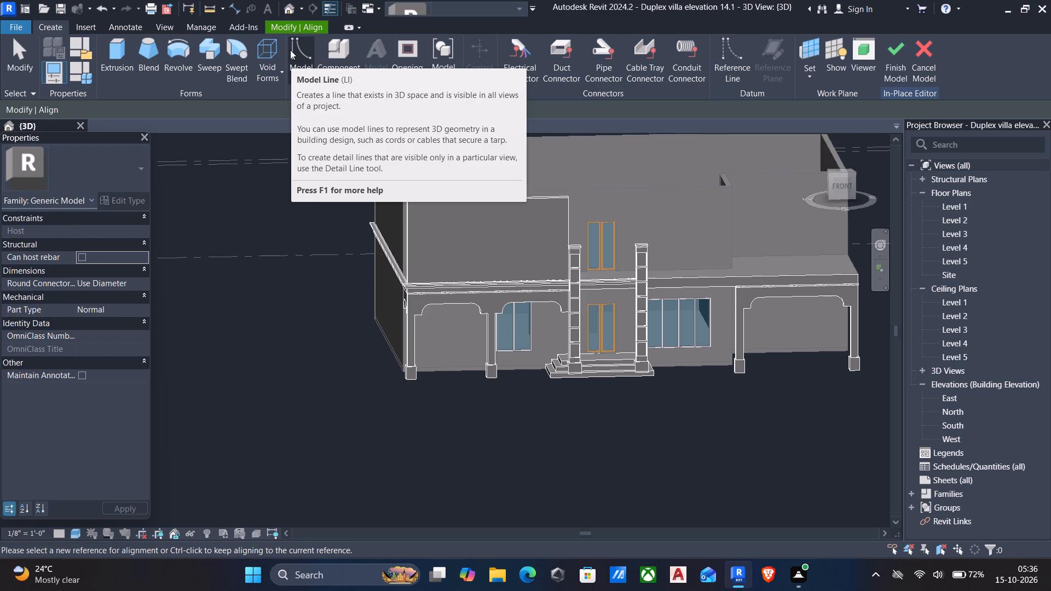
pyautogui.click(272, 48)
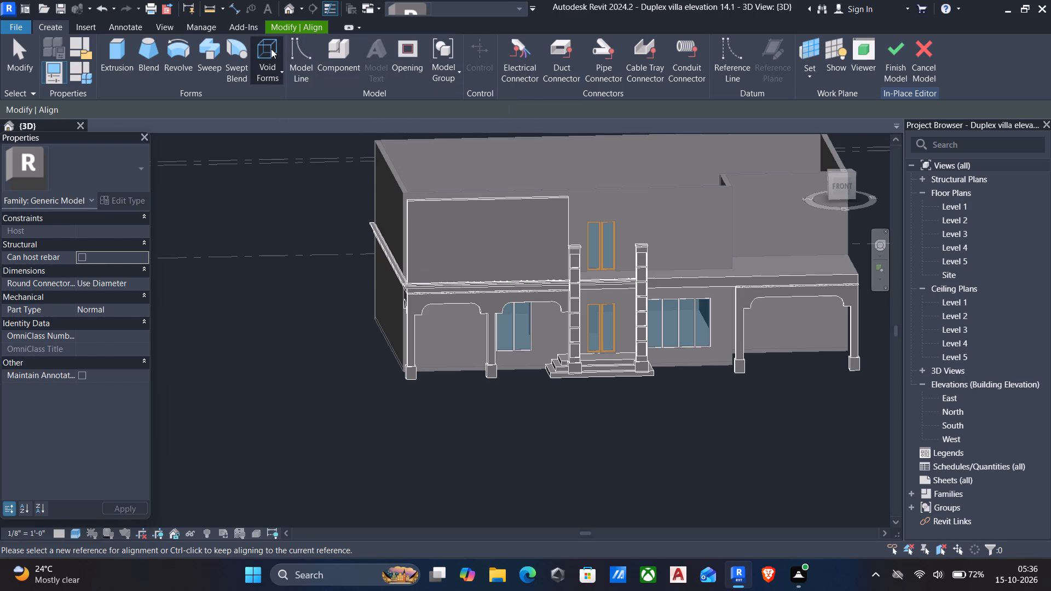
pyautogui.click(293, 95)
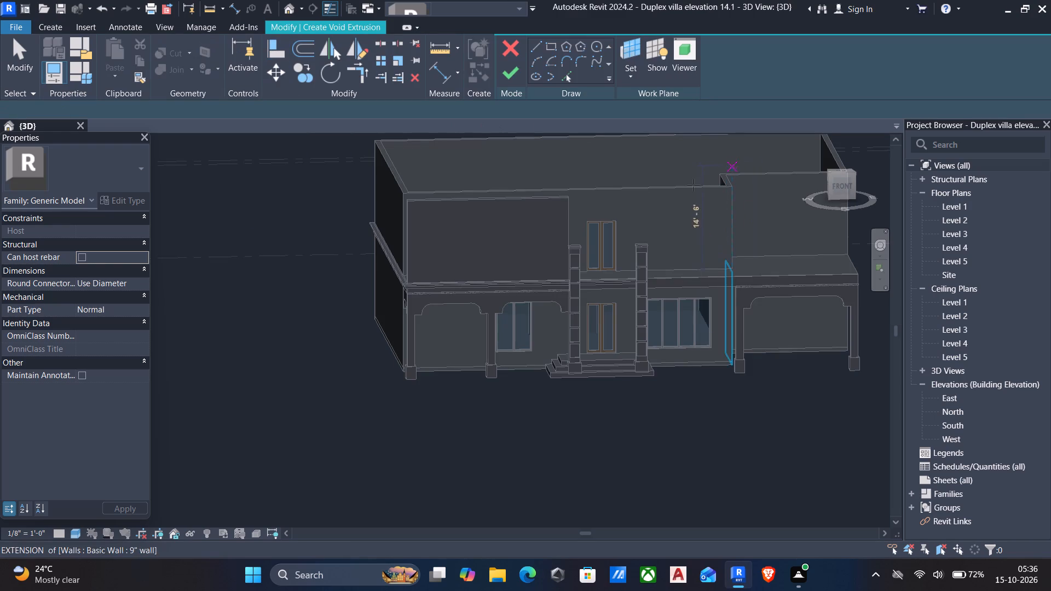
pyautogui.click(623, 69)
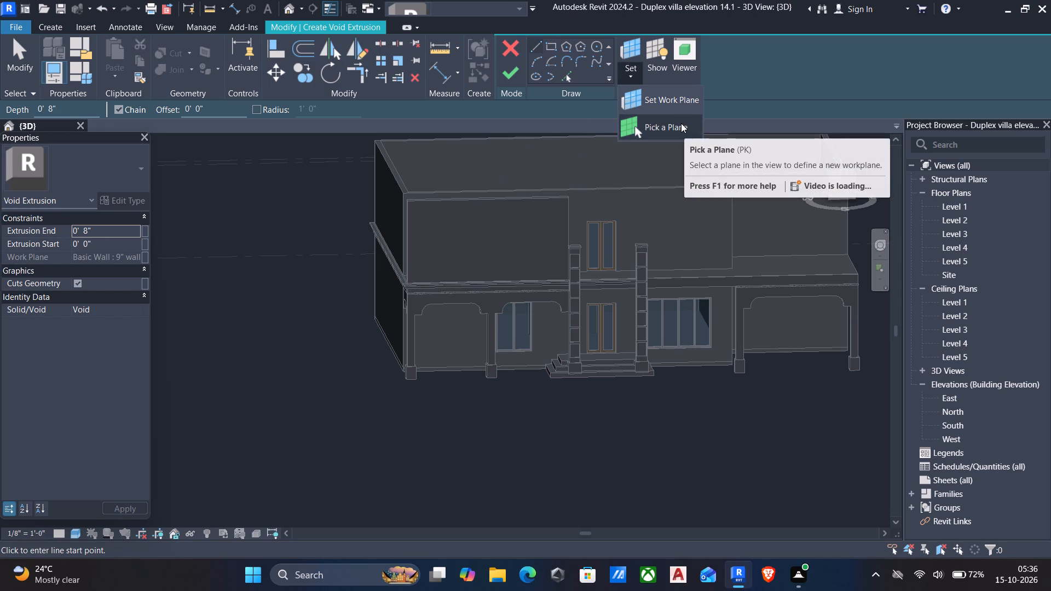
pyautogui.click(681, 123)
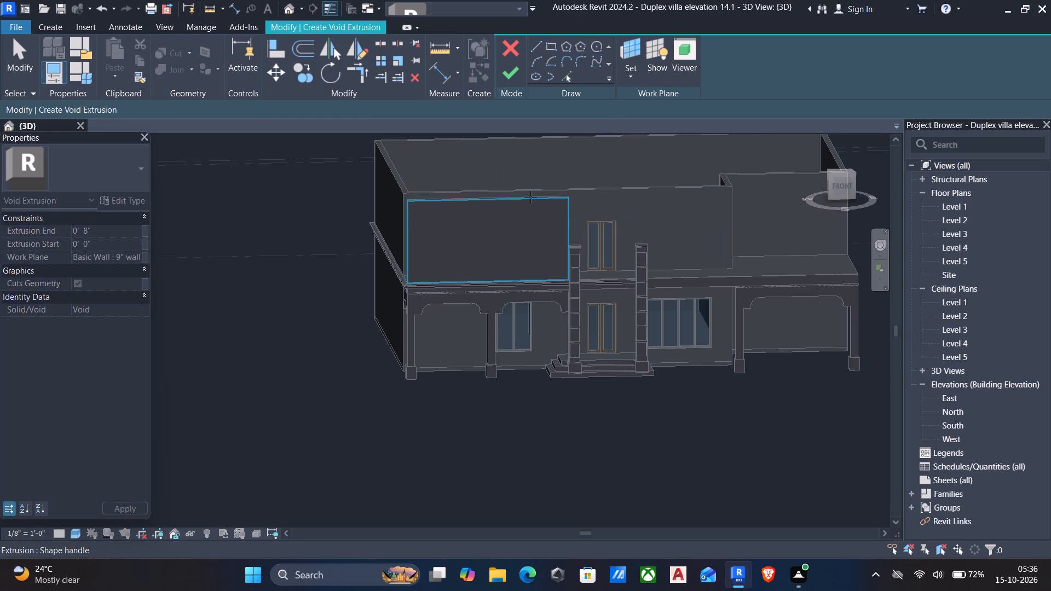
pyautogui.click(530, 197)
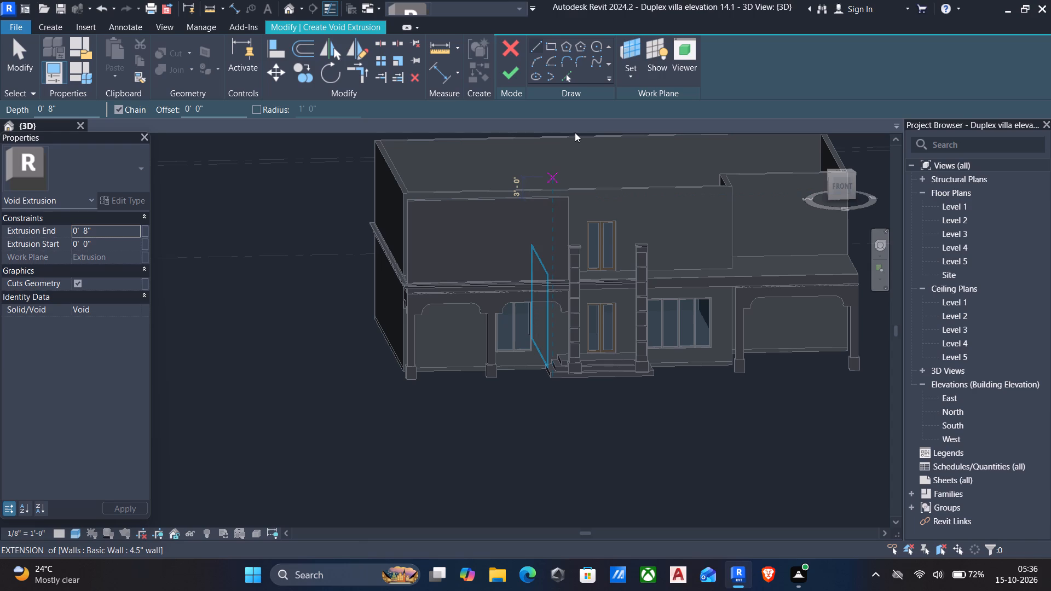
# Sketch a vertical line about 11' 6" long down the outer edge of the upper-storey extrusion, from its top corner to the cornice.
pyautogui.click(844, 182)
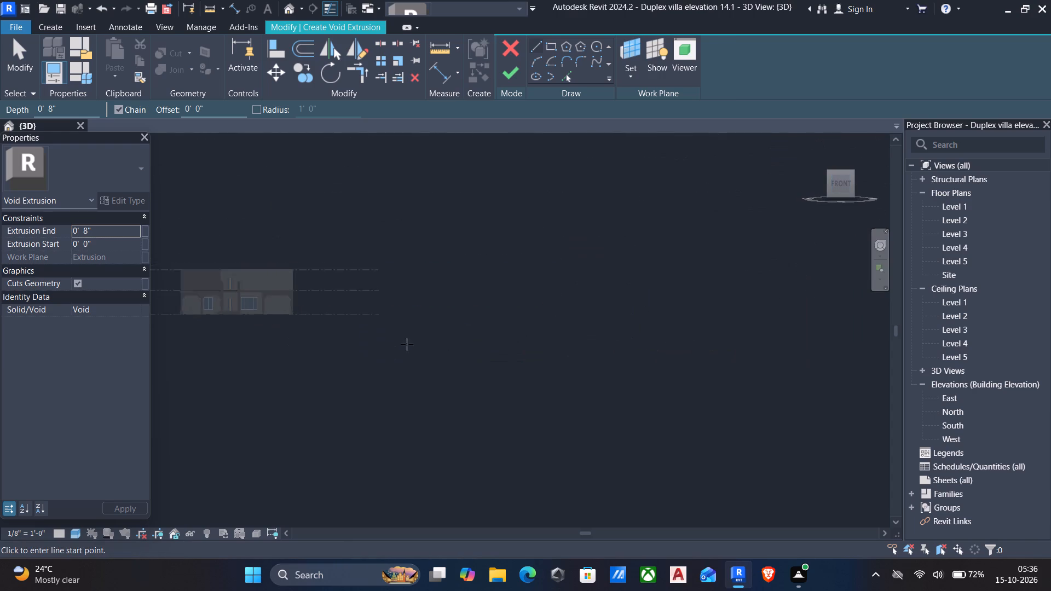
pyautogui.scroll(11, 367, 334)
pyautogui.scroll(5, 445, 279)
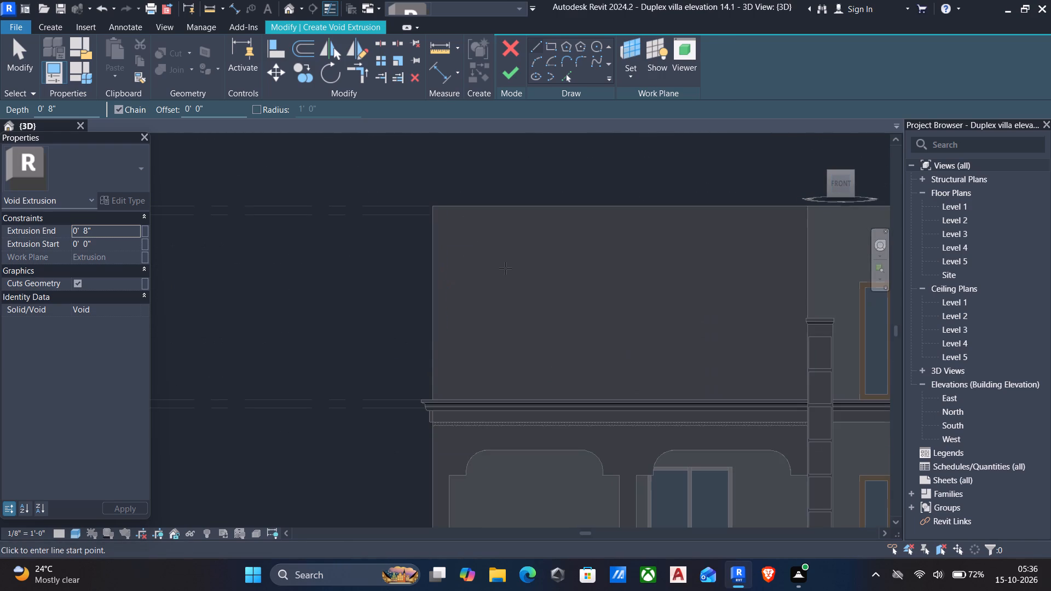
pyautogui.moveTo(528, 250); pyautogui.dragTo(482, 244, button='middle')
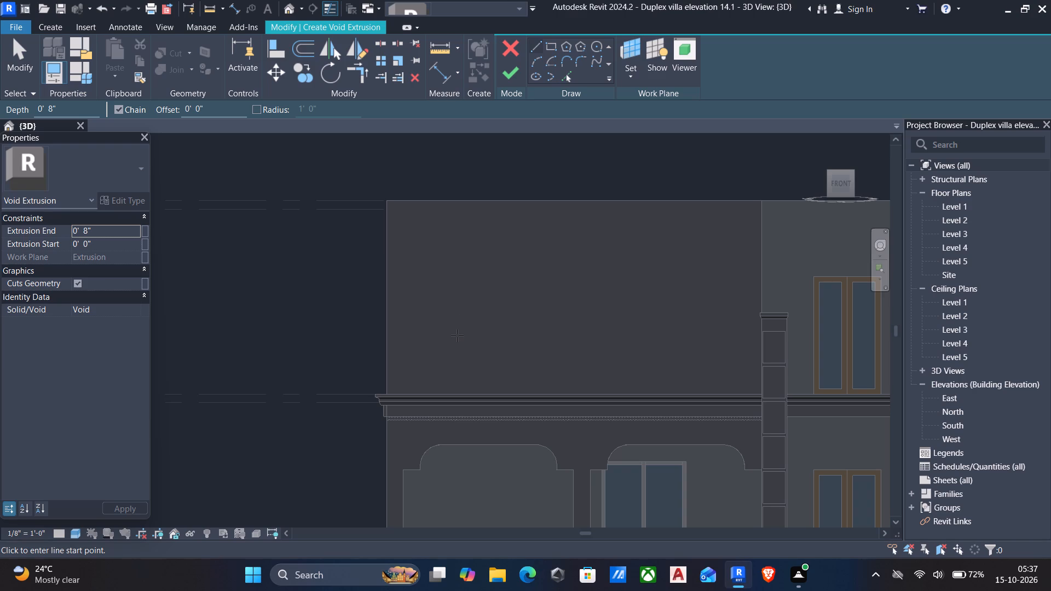
pyautogui.moveTo(460, 354); pyautogui.dragTo(467, 277, button='middle')
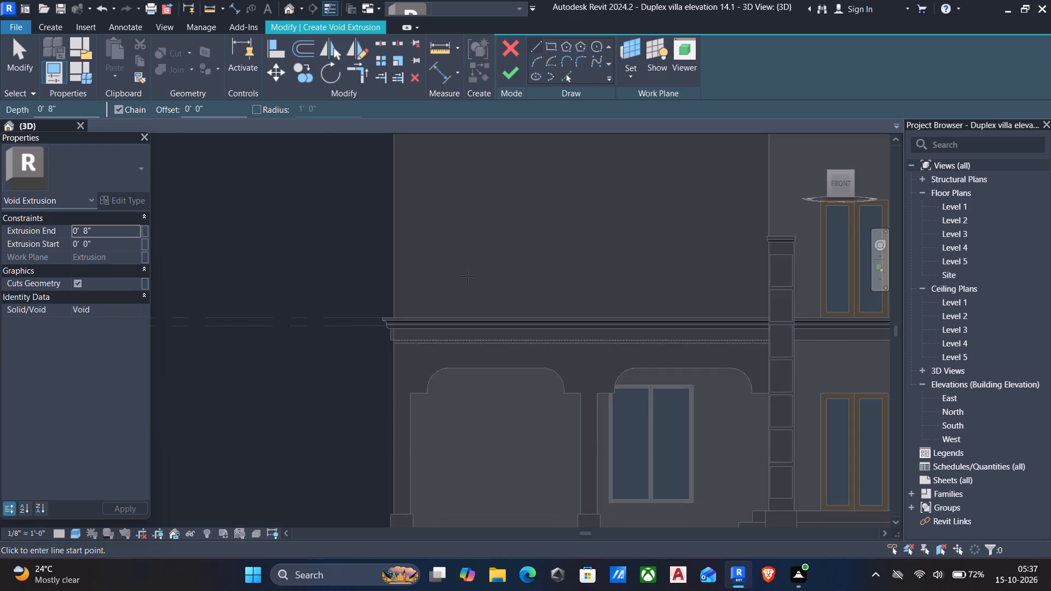
pyautogui.scroll(-1, 467, 276)
pyautogui.moveTo(471, 272); pyautogui.dragTo(464, 289, button='middle')
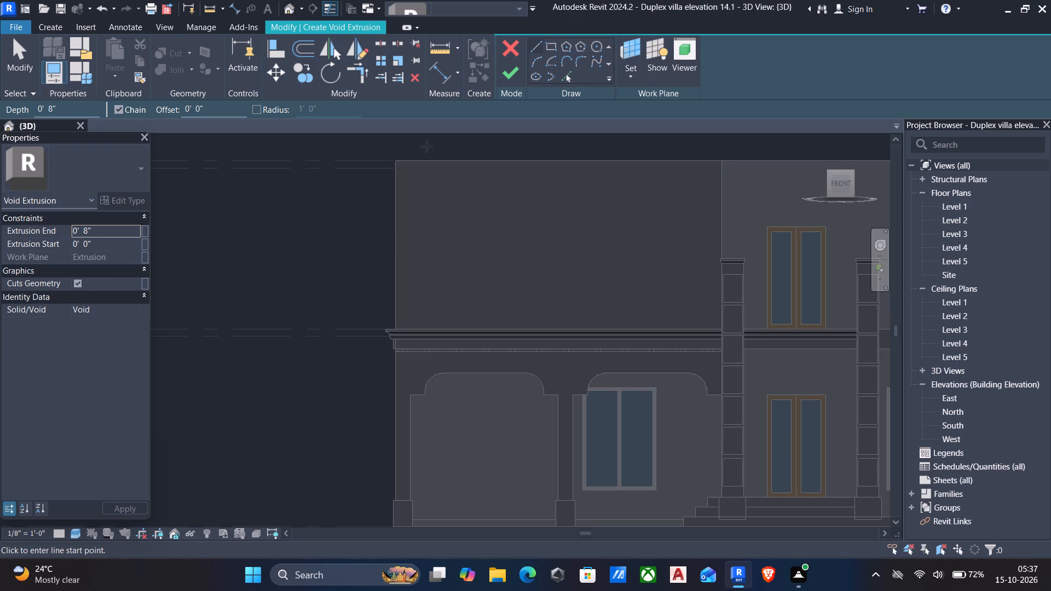
pyautogui.click(535, 47)
pyautogui.click(398, 160)
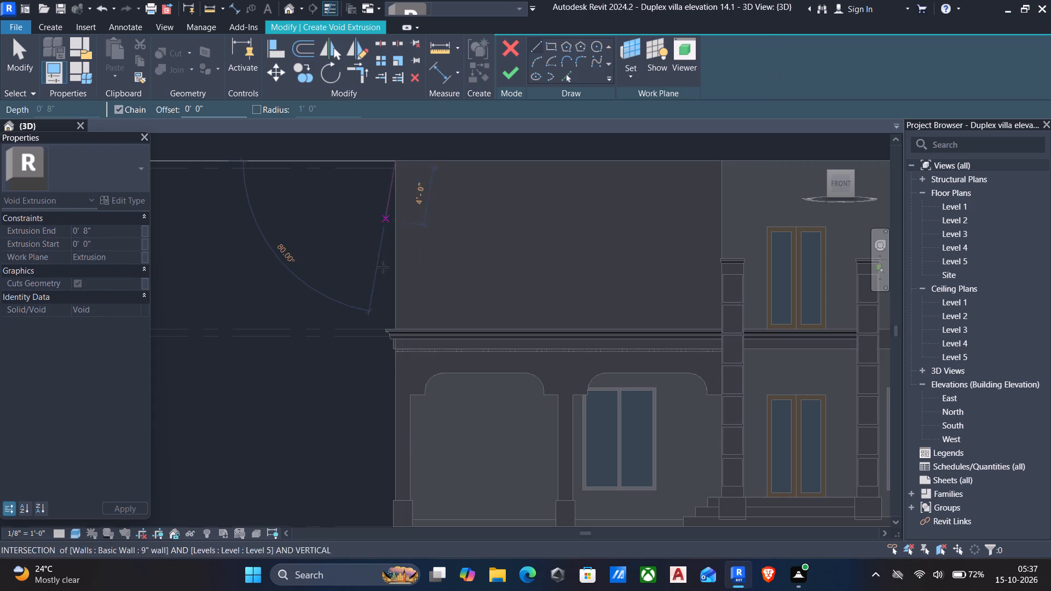
pyautogui.click(392, 331)
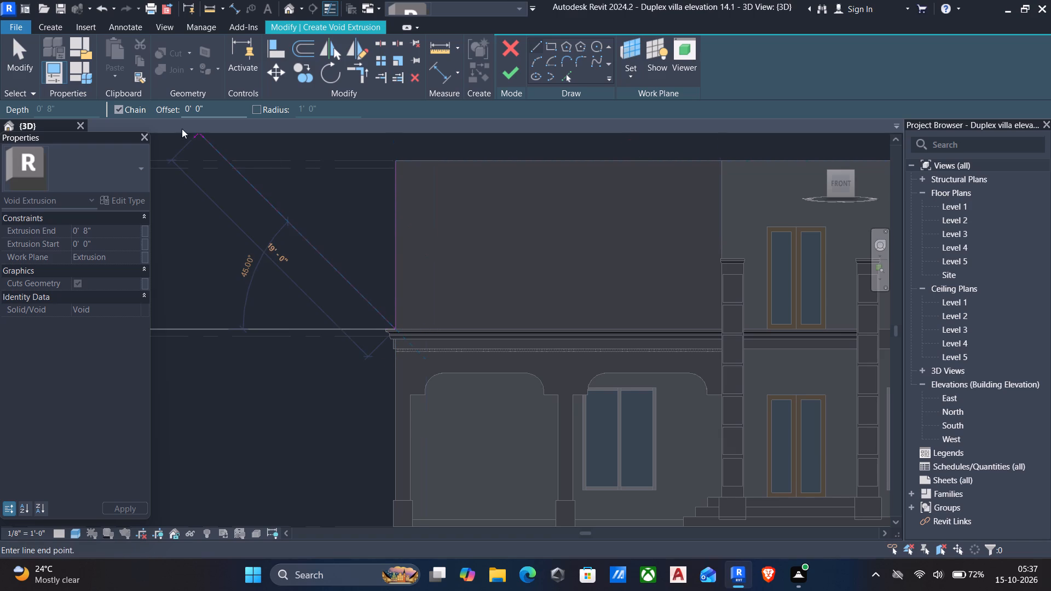
pyautogui.press('Escape')
# Sketch a vertical line offset 1' 0" inward from the extrusion's outer edge, from the top edge to the cornice.
pyautogui.moveTo(226, 107); pyautogui.dragTo(34, 113)
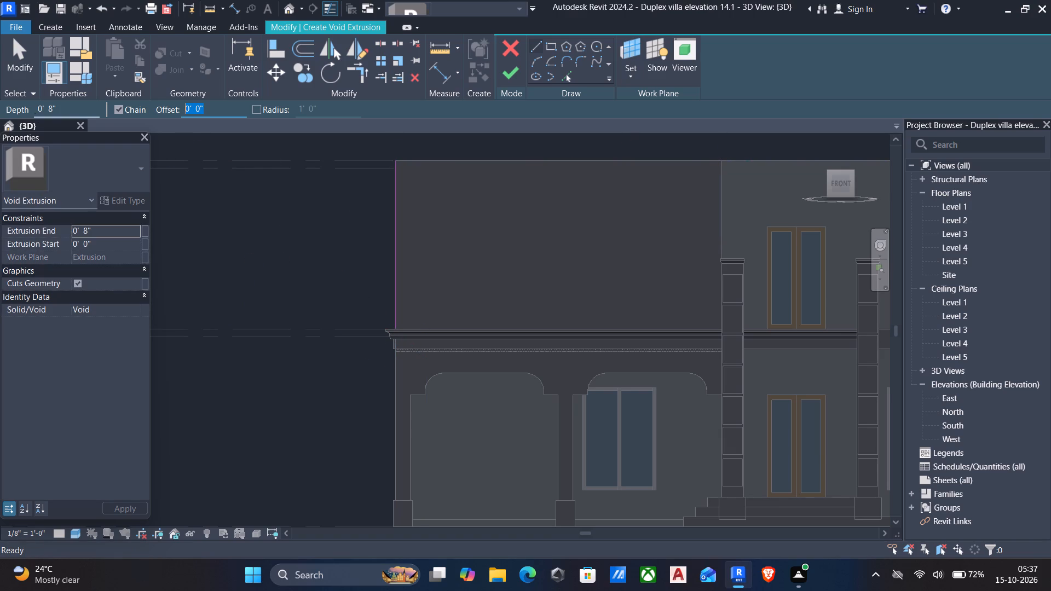
pyautogui.press('1')
pyautogui.press("'")
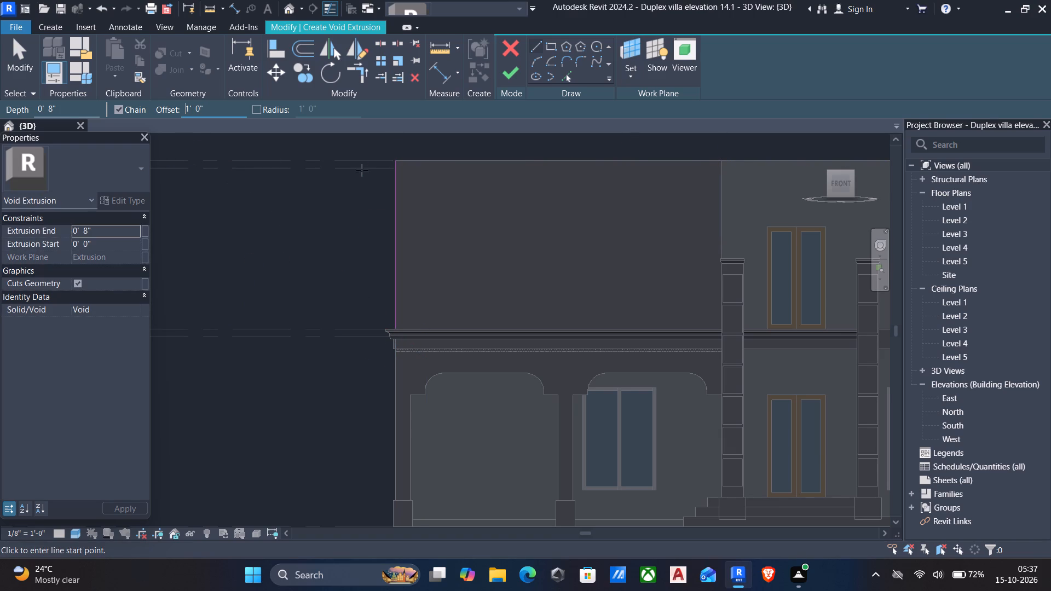
pyautogui.click(392, 160)
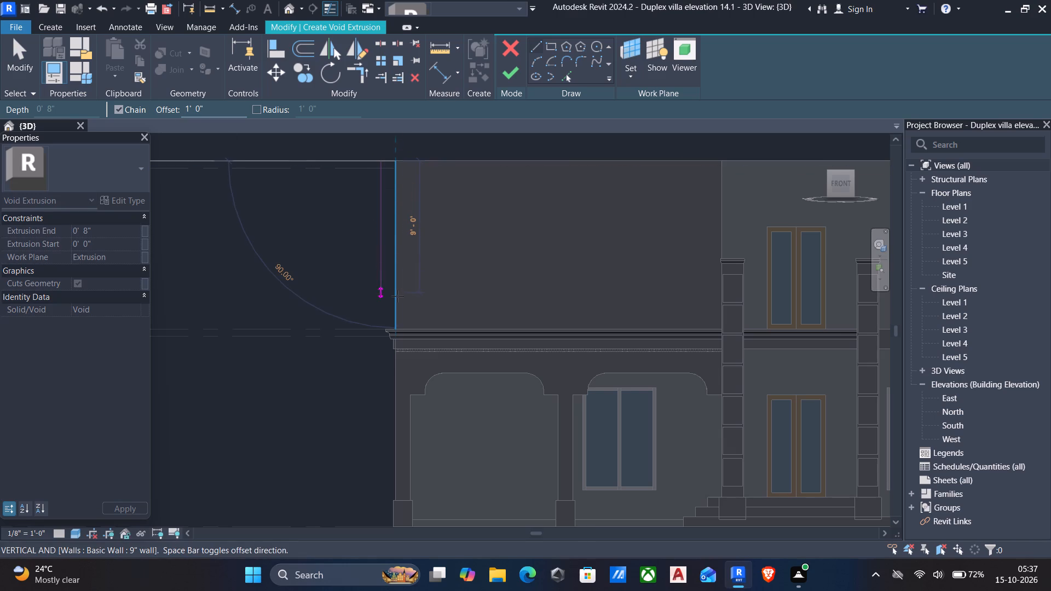
pyautogui.press('space')
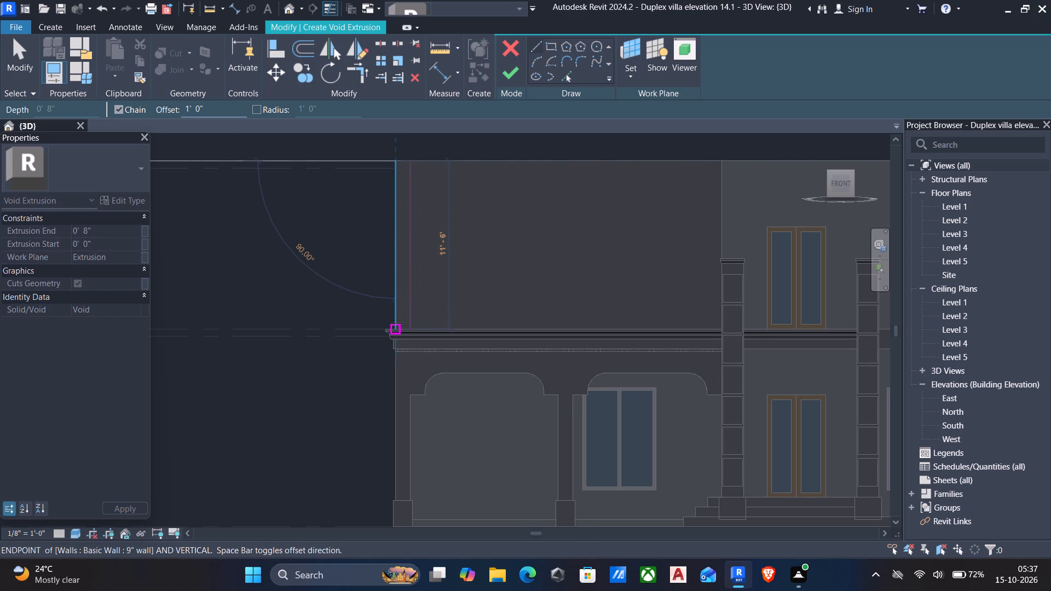
pyautogui.click(397, 323)
pyautogui.press('Escape')
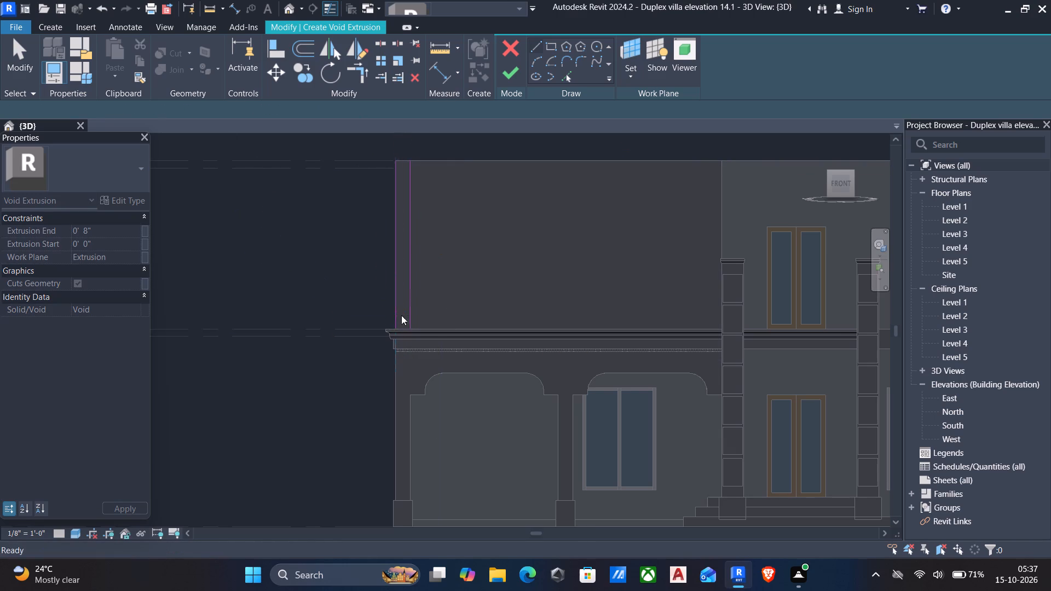
# Sketch two vertical lines about 12' 2" long and 1' 0" apart above the middle arcade column, between the cornice and the top edge.
pyautogui.click(559, 338)
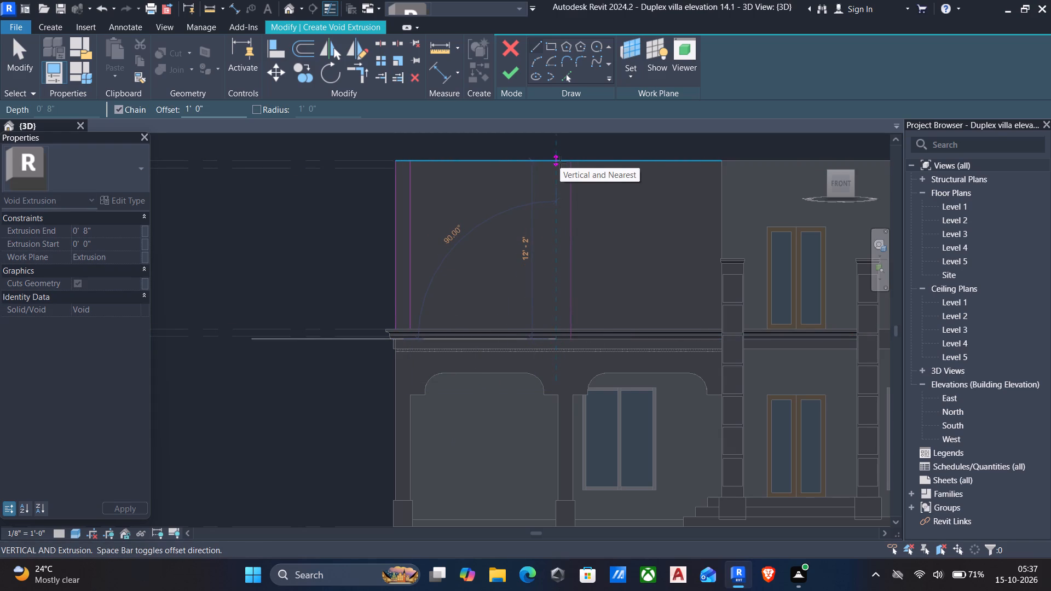
pyautogui.click(560, 162)
pyautogui.press('Escape')
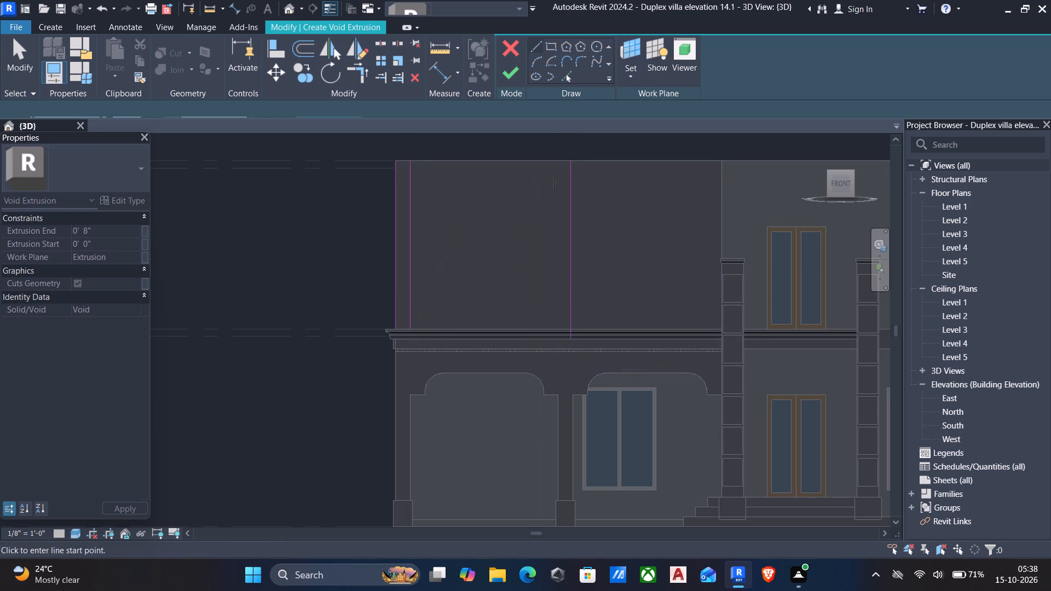
pyautogui.click(568, 164)
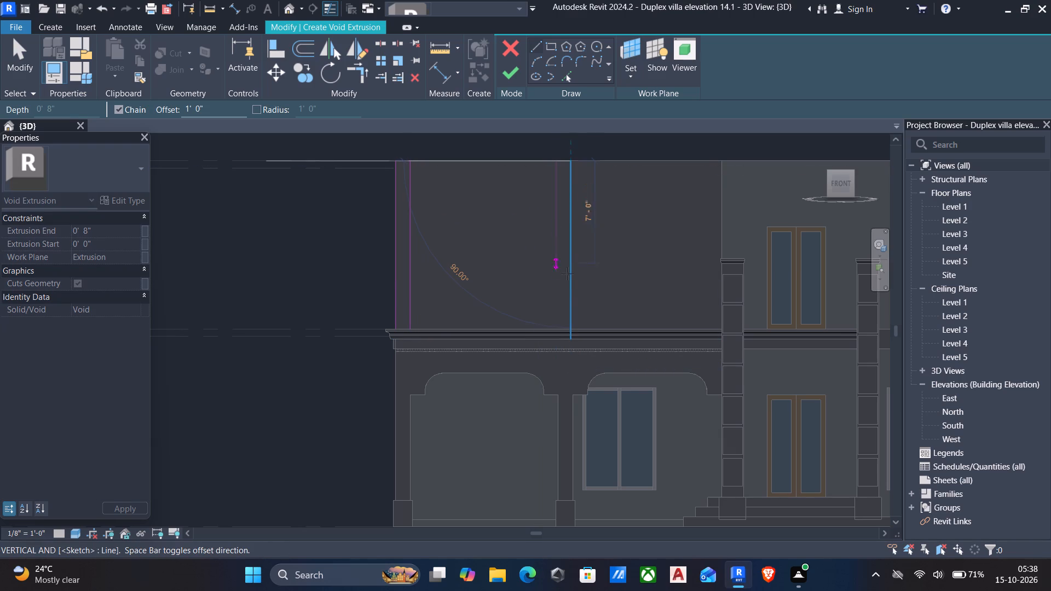
pyautogui.click(573, 337)
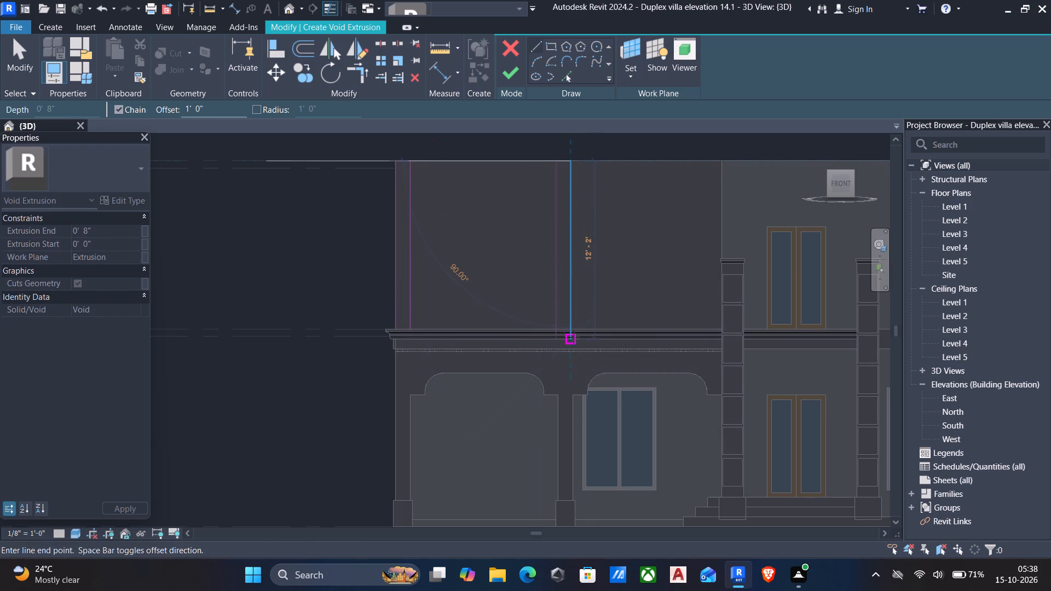
pyautogui.press('Escape')
pyautogui.press('Escape')
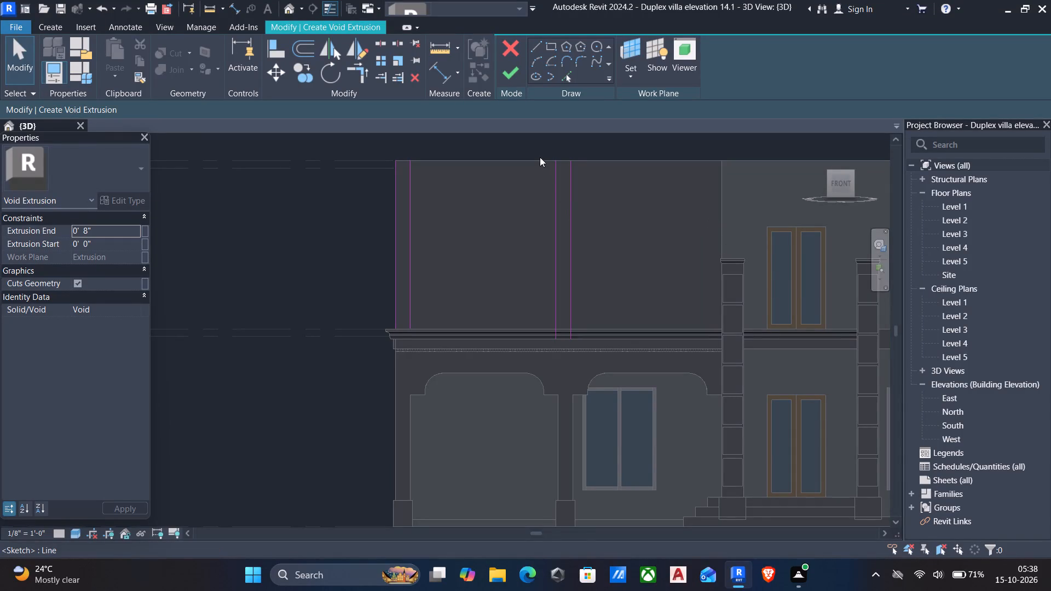
# Copy the two vertical sketch lines above the middle arcade column to the extrusion's far end, beside the panelled column.
pyautogui.moveTo(538, 153); pyautogui.dragTo(633, 373)
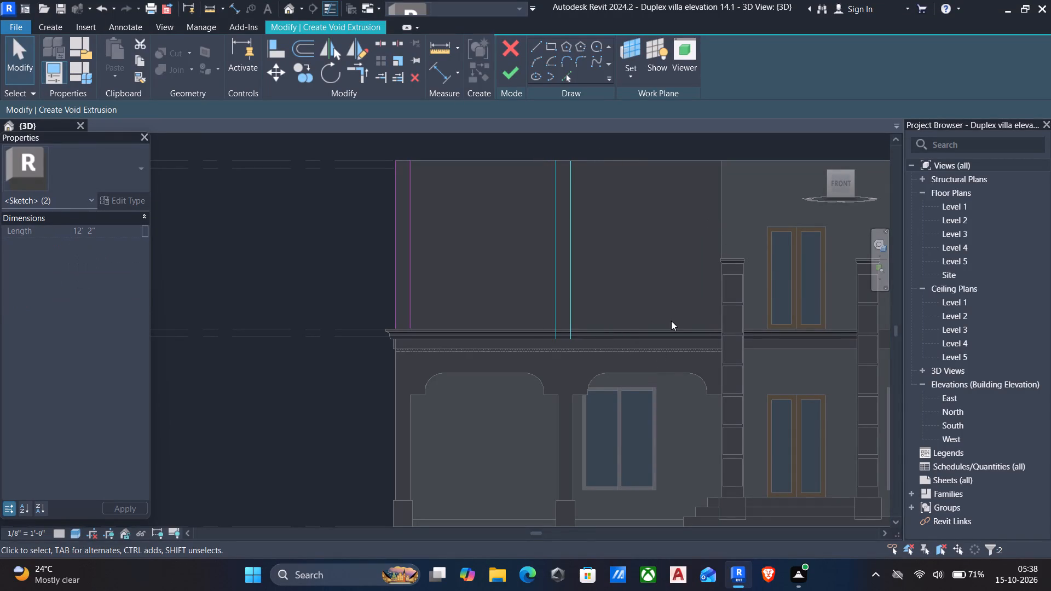
pyautogui.press('c')
pyautogui.press('o')
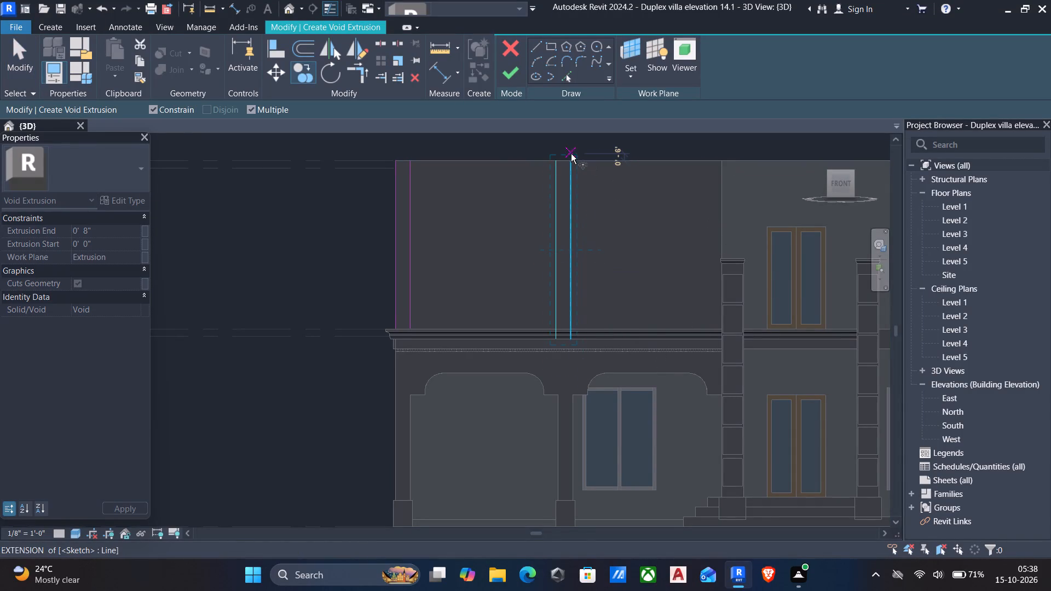
pyautogui.scroll(5, 571, 157)
pyautogui.click(573, 163)
pyautogui.scroll(-3, 630, 167)
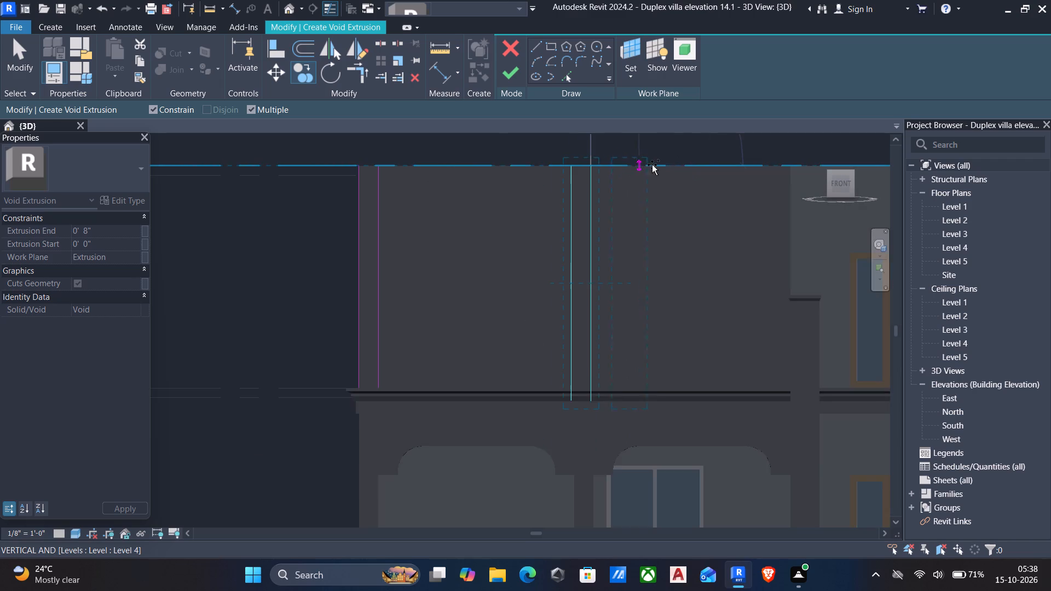
pyautogui.moveTo(652, 175); pyautogui.dragTo(641, 178, button='middle')
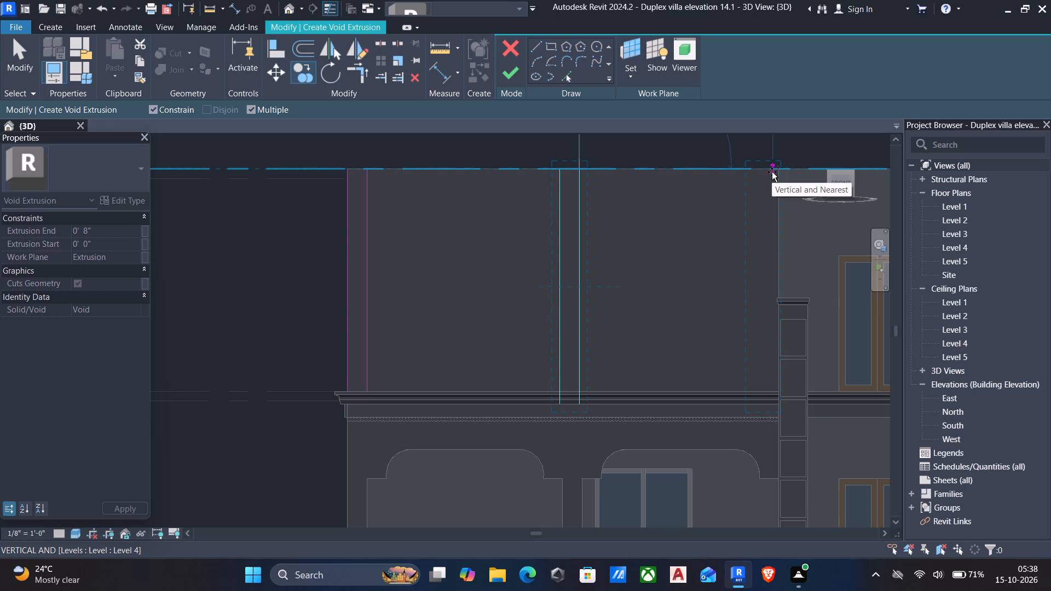
pyautogui.click(772, 172)
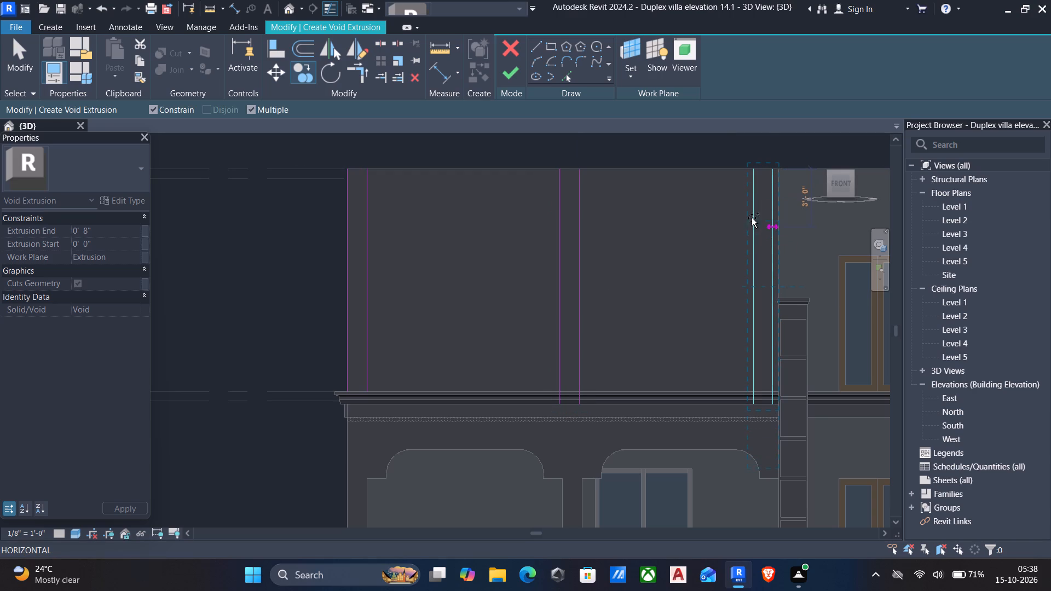
pyautogui.press('Escape')
pyautogui.press('Escape')
# Nudge the copied pair of lines outward, toward the extrusion's edge beside the panelled column.
pyautogui.moveTo(732, 154); pyautogui.dragTo(799, 382)
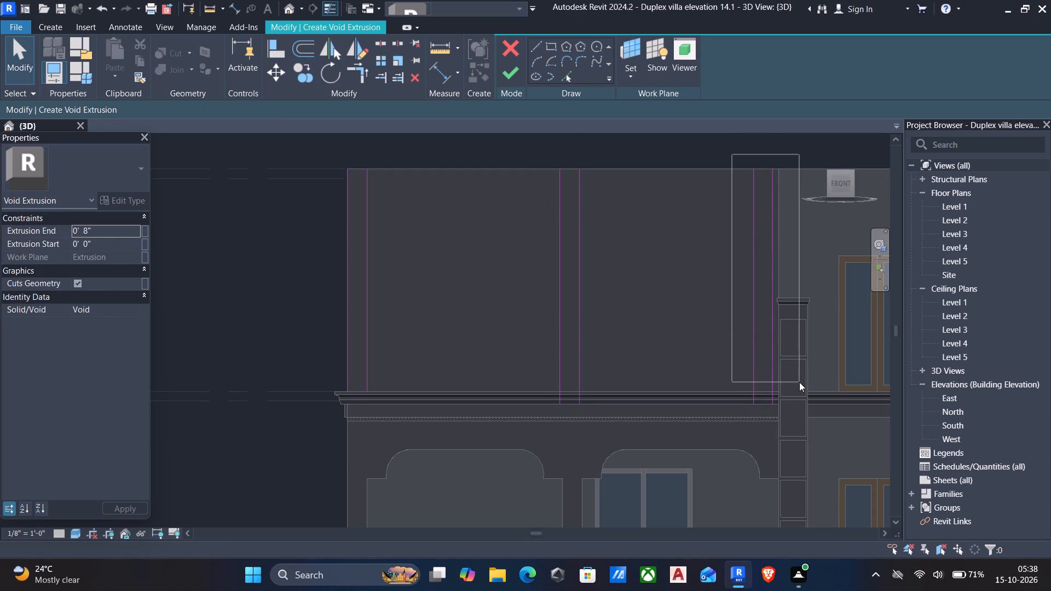
pyautogui.moveTo(799, 382); pyautogui.dragTo(798, 414)
pyautogui.press('Right')
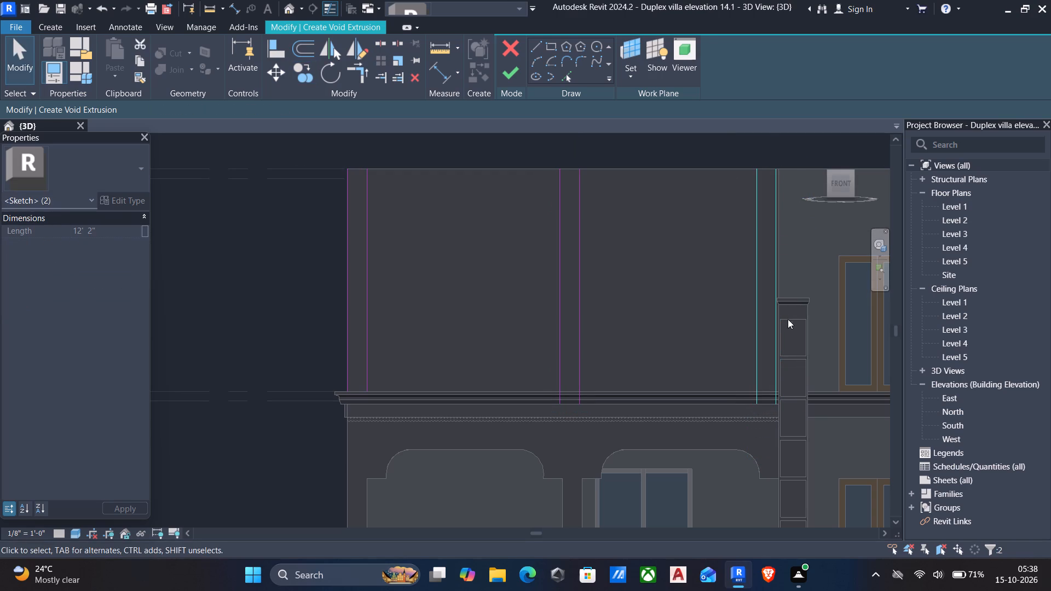
pyautogui.scroll(10, 787, 316)
pyautogui.press('Right')
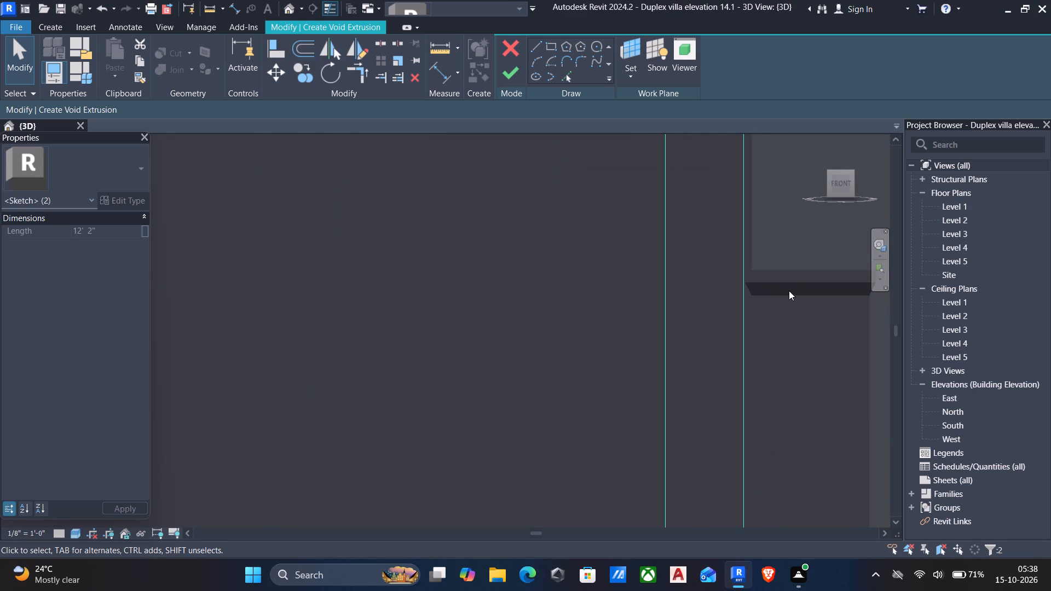
pyautogui.scroll(5, 789, 274)
pyautogui.scroll(5, 728, 267)
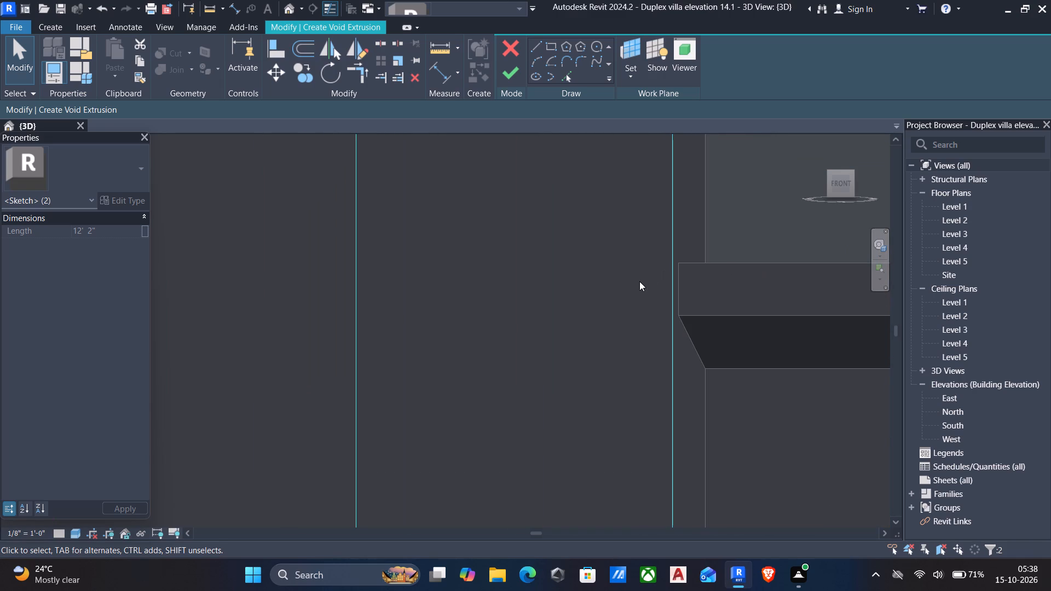
pyautogui.scroll(-3, 638, 282)
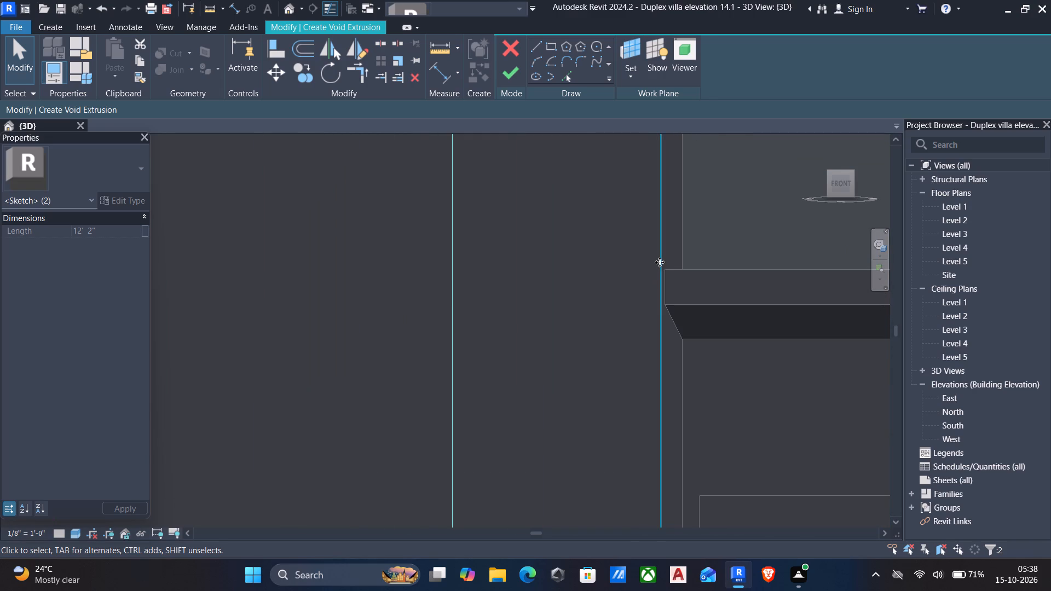
pyautogui.scroll(-2, 634, 256)
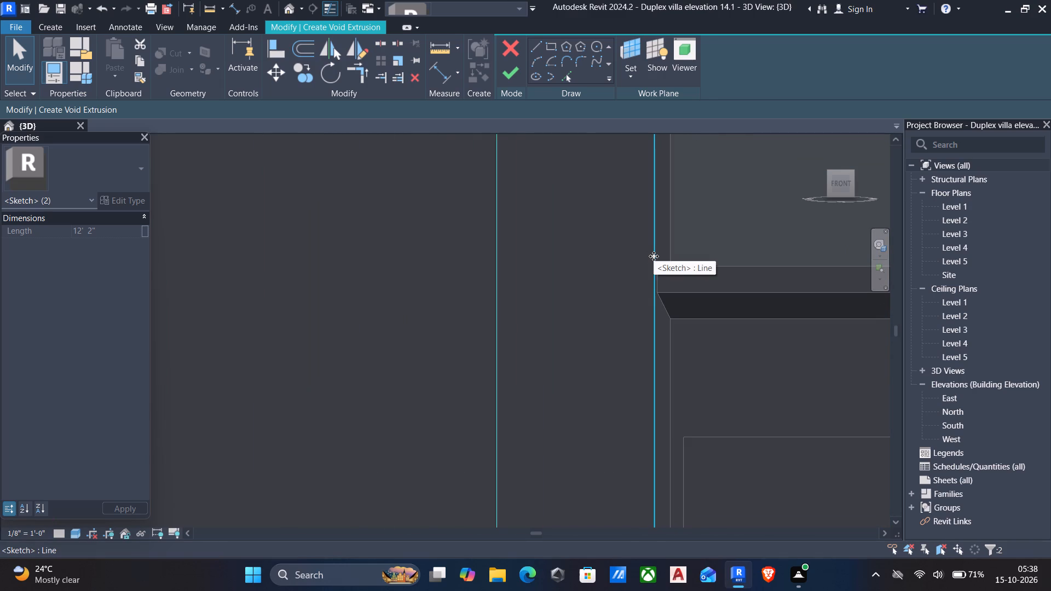
pyautogui.press('Escape')
# Delete the copied pair's line nearest the panelled column.
pyautogui.click(654, 233)
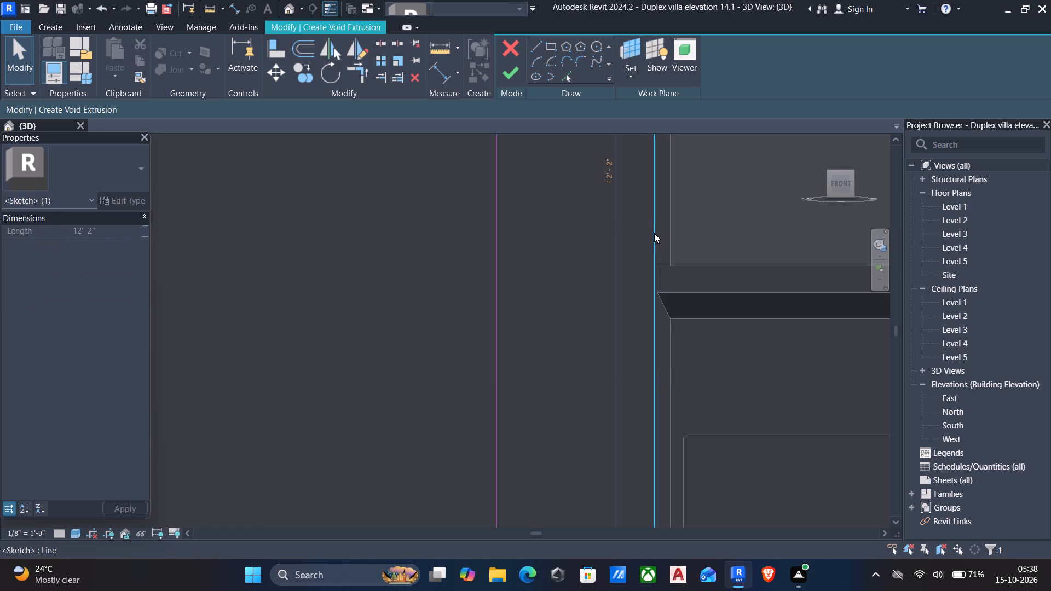
pyautogui.press('Delete')
pyautogui.scroll(-10, 654, 232)
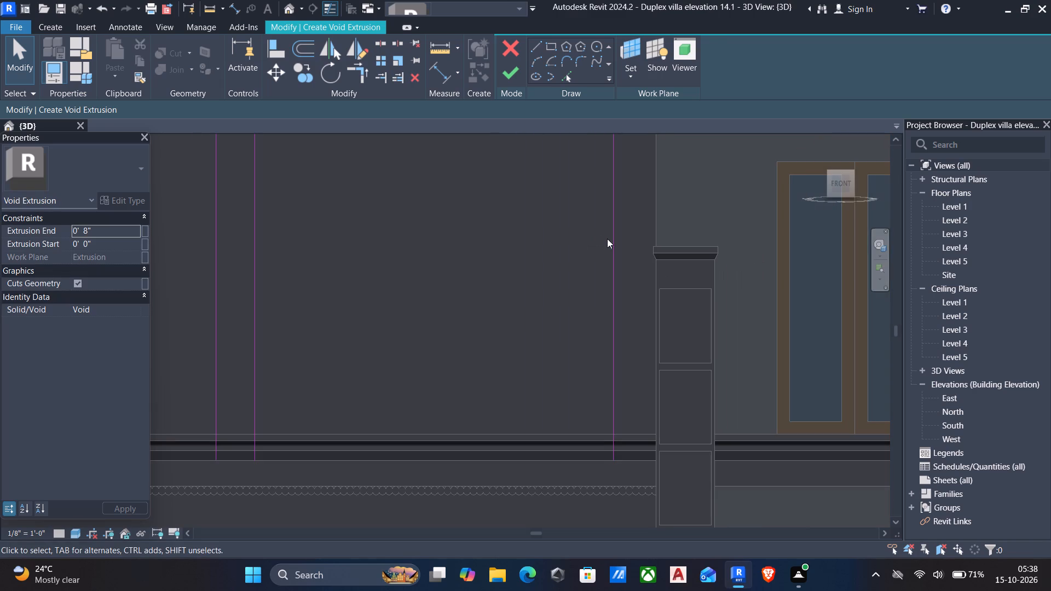
# Nudge the remaining copied line outward to leave a pier about 1' 0" wide beside the panelled column.
pyautogui.click(609, 239)
pyautogui.press('Right')
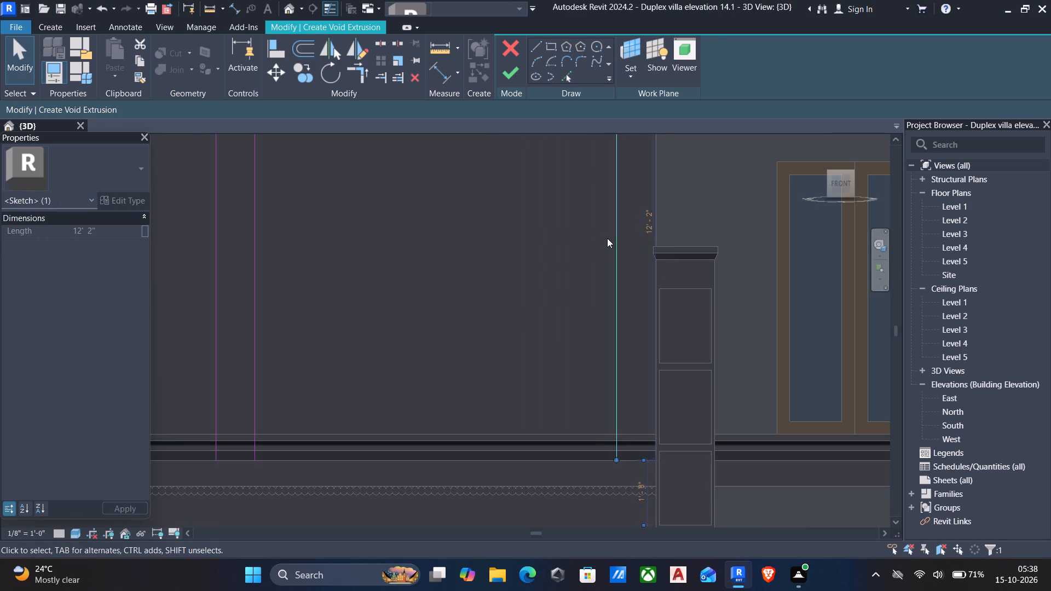
pyautogui.press('Right')
# Examine where the vertical sketch lines end at the extrusion's top edge and cornice, and compare their lengths.
pyautogui.scroll(-4, 598, 240)
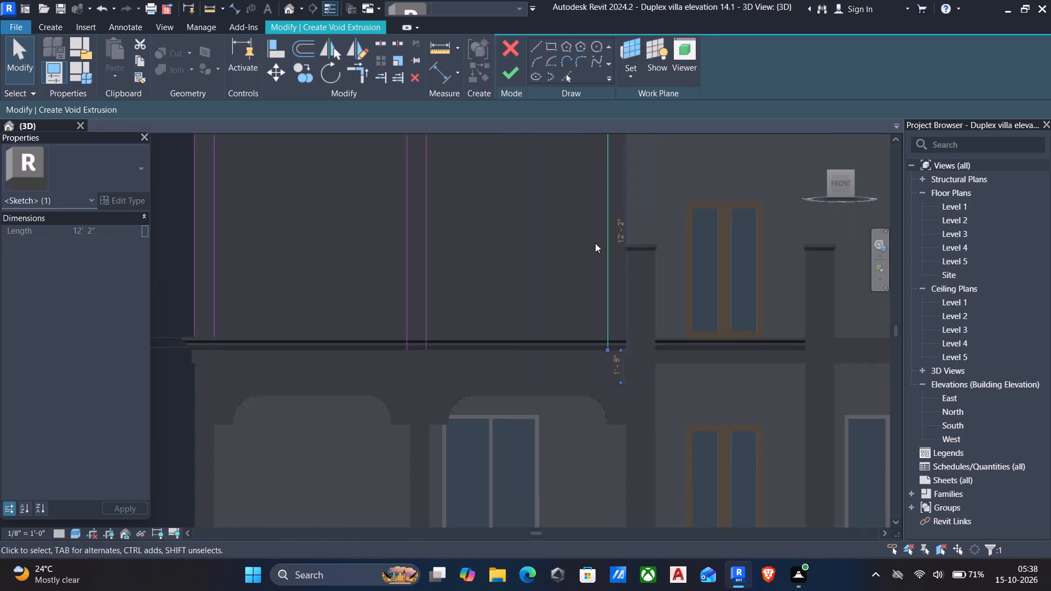
pyautogui.scroll(-3, 595, 243)
pyautogui.scroll(4, 231, 323)
pyautogui.scroll(2, 320, 310)
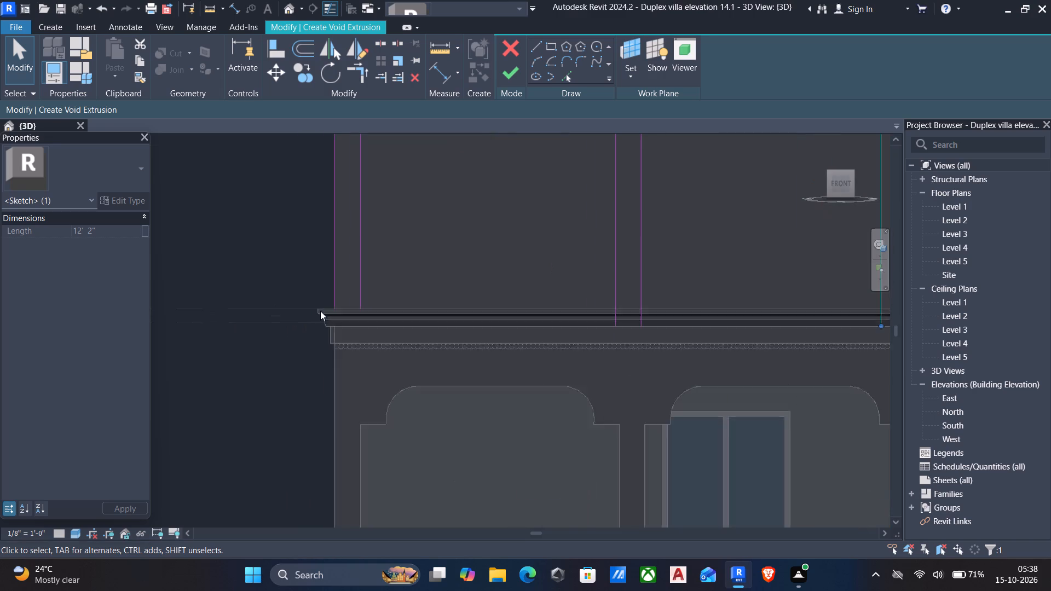
pyautogui.scroll(3, 320, 311)
pyautogui.scroll(5, 373, 317)
pyautogui.scroll(-6, 402, 331)
pyautogui.scroll(-12, 485, 304)
pyautogui.moveTo(510, 309); pyautogui.dragTo(516, 375, button='middle')
pyautogui.scroll(5, 581, 293)
pyautogui.scroll(6, 559, 255)
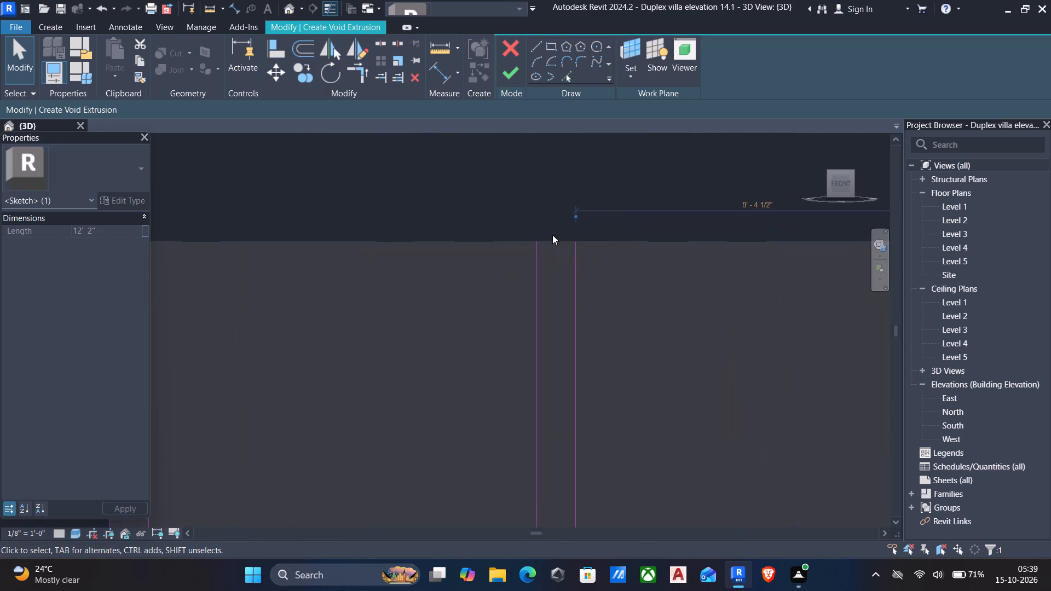
pyautogui.scroll(2, 544, 300)
pyautogui.scroll(-14, 544, 300)
pyautogui.moveTo(521, 403); pyautogui.dragTo(546, 350, button='middle')
pyautogui.scroll(6, 583, 383)
pyautogui.scroll(6, 472, 277)
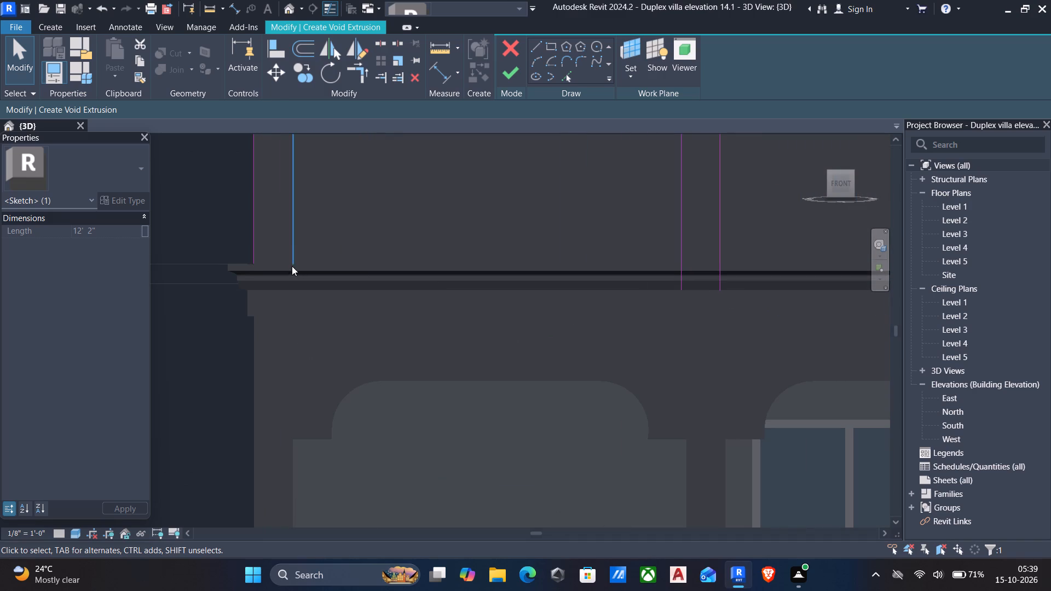
pyautogui.click(290, 249)
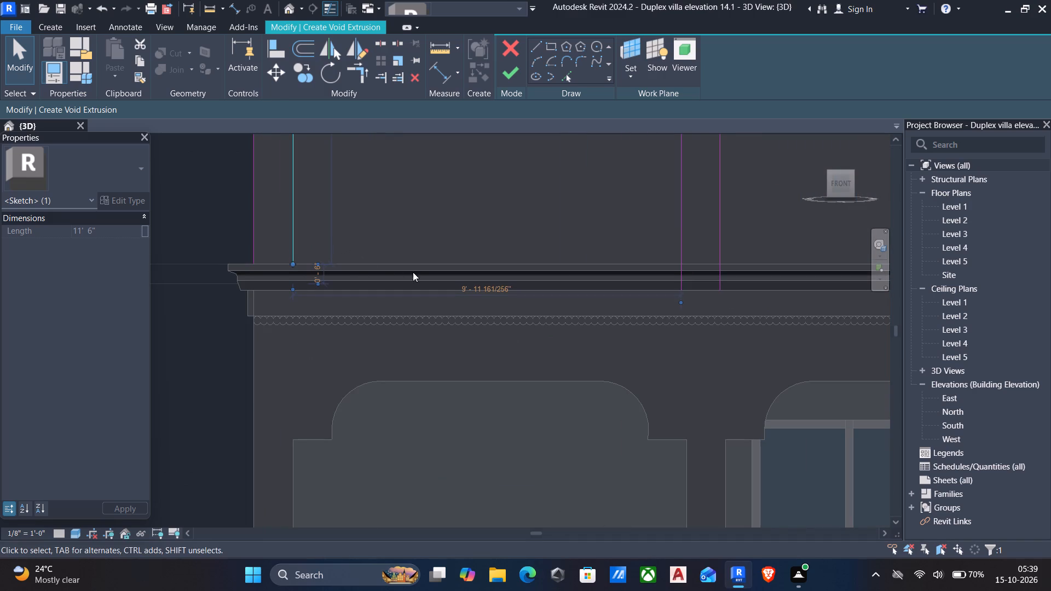
pyautogui.click(681, 228)
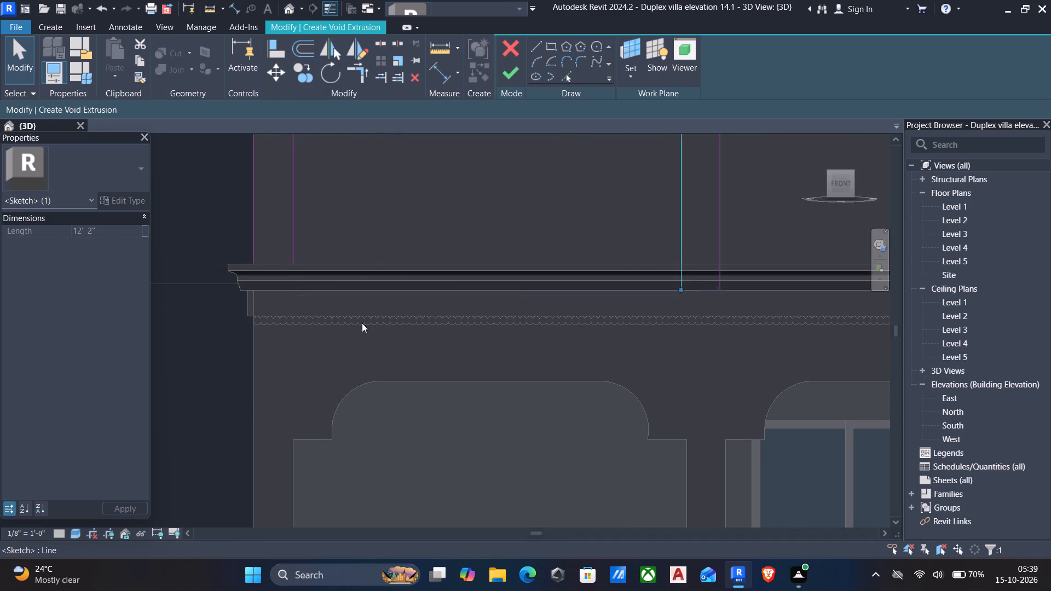
# Delete the vertical sketch line along the extrusion's free outer edge.
pyautogui.click(249, 232)
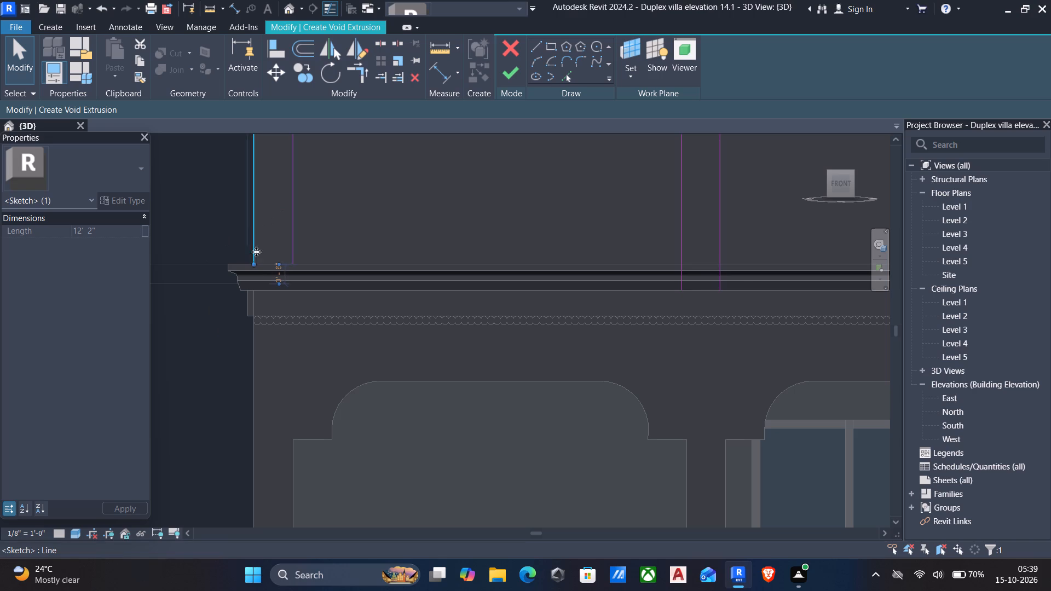
pyautogui.scroll(1, 264, 282)
pyautogui.scroll(-3, 351, 256)
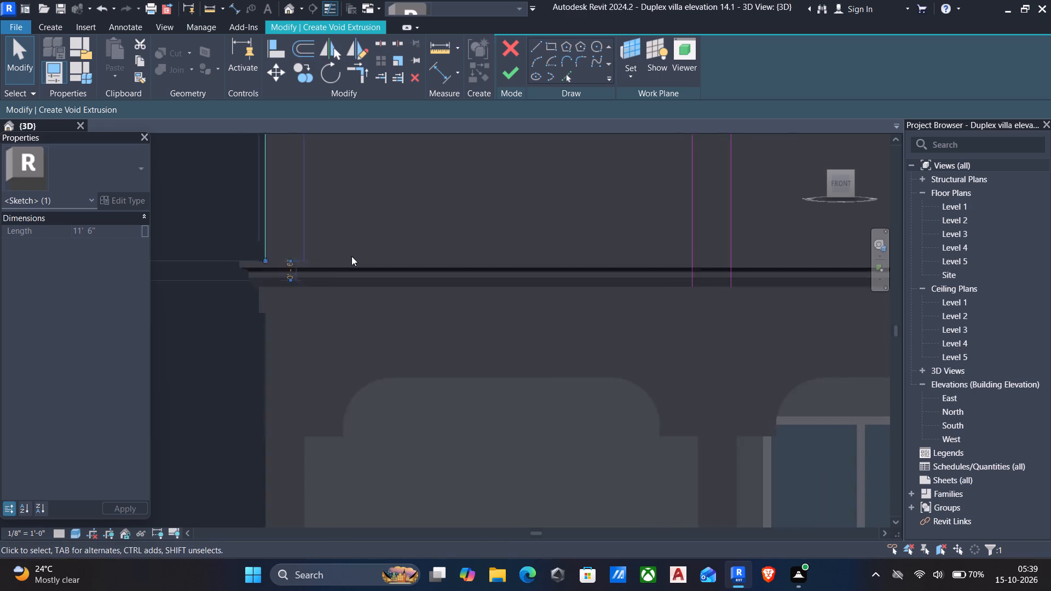
pyautogui.scroll(-2, 351, 256)
pyautogui.moveTo(362, 241); pyautogui.dragTo(391, 339, button='middle')
pyautogui.moveTo(396, 299); pyautogui.dragTo(398, 374, button='middle')
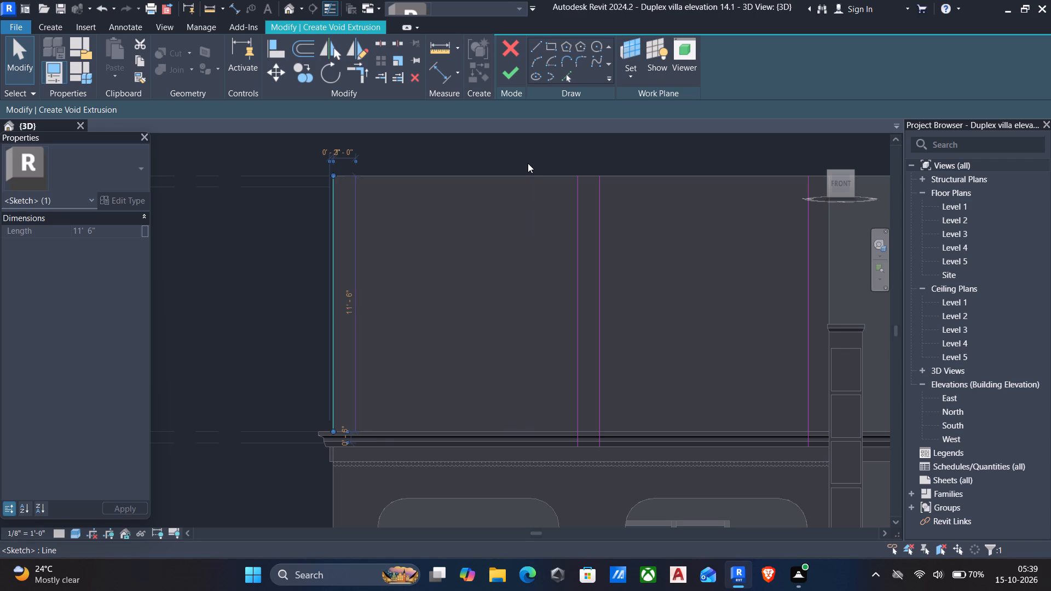
pyautogui.press('Delete')
# Copy the 11' 6" line bounding the outer pier 4' 0" inward along the extrusion's top edge.
pyautogui.moveTo(297, 158); pyautogui.dragTo(338, 192)
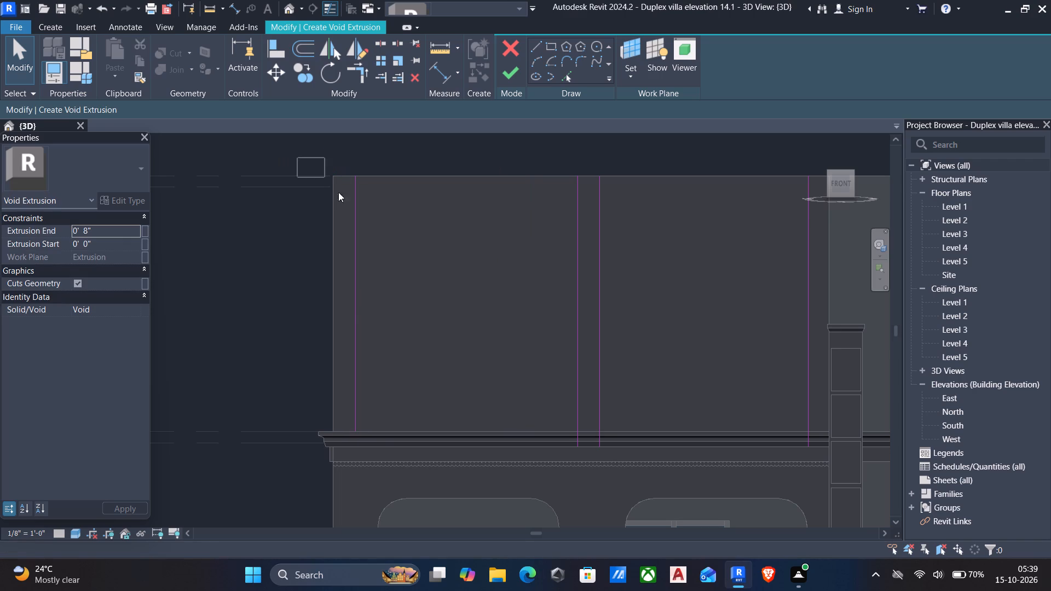
pyautogui.moveTo(338, 192); pyautogui.dragTo(412, 468)
pyautogui.write('mv')
pyautogui.press('Escape')
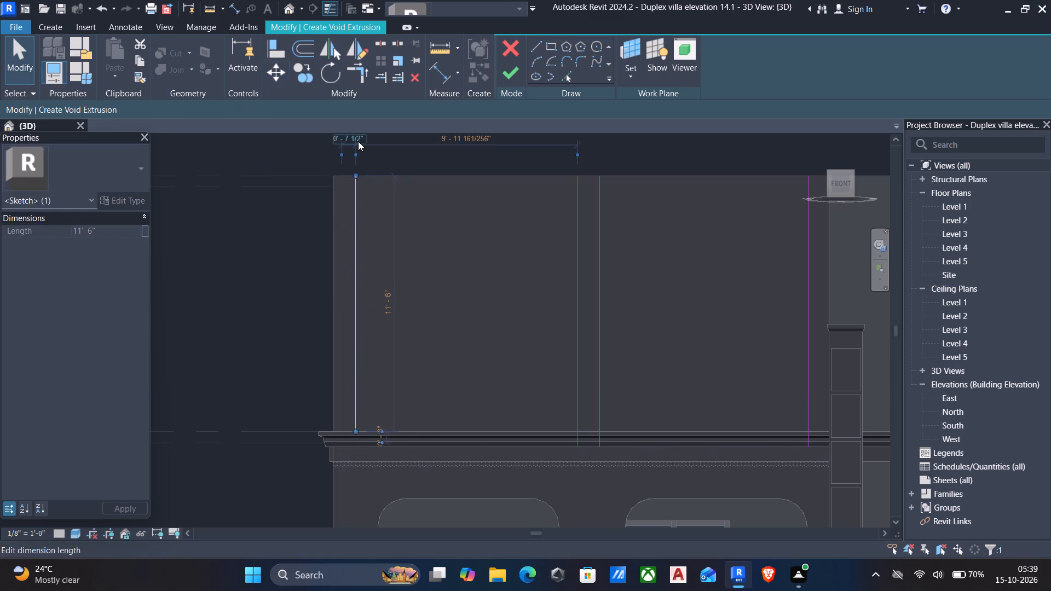
pyautogui.press('c')
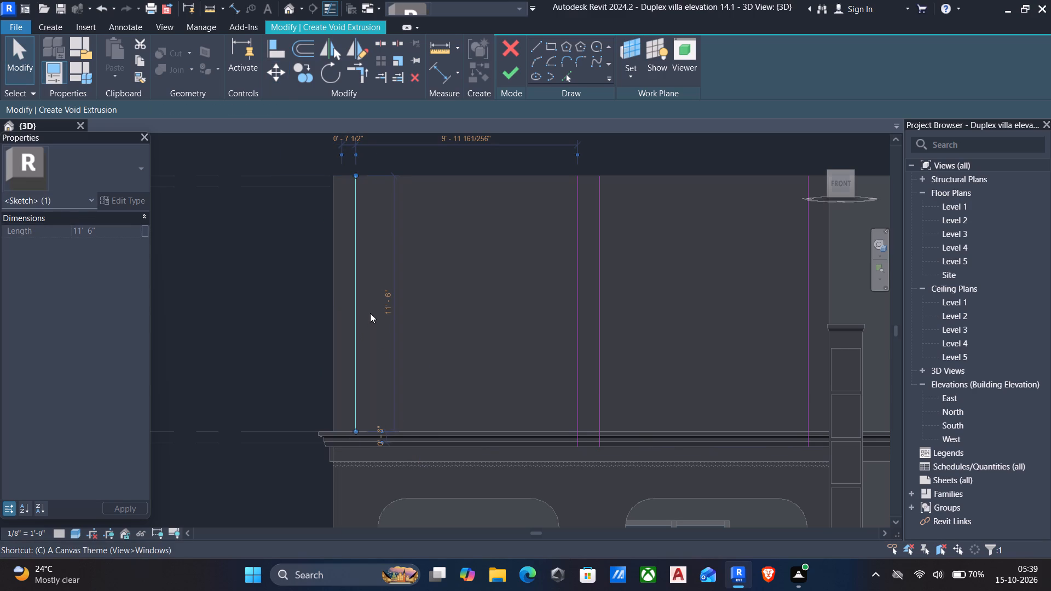
pyautogui.press('o')
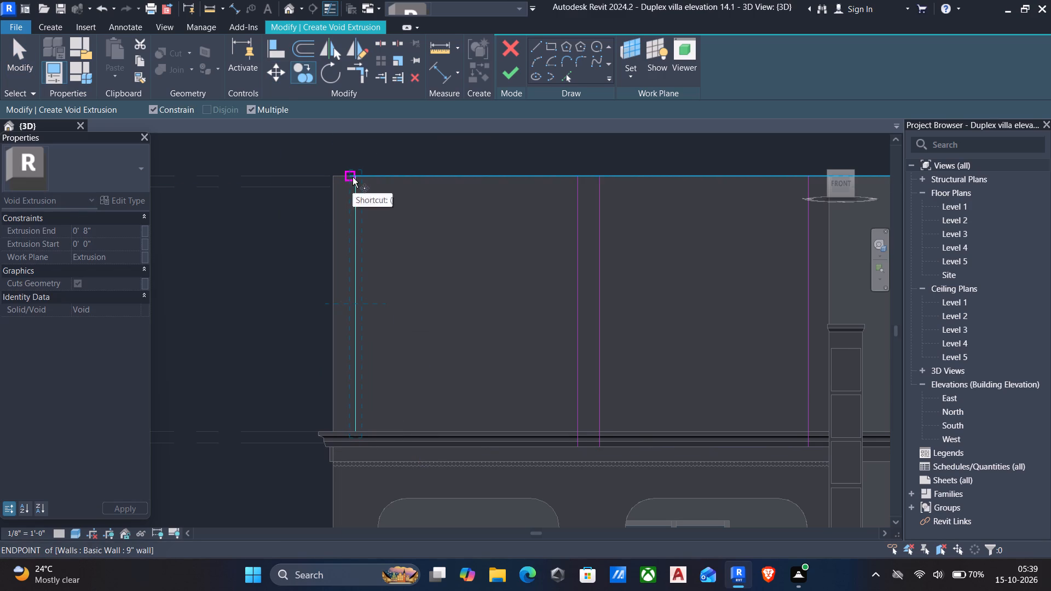
pyautogui.scroll(10, 355, 175)
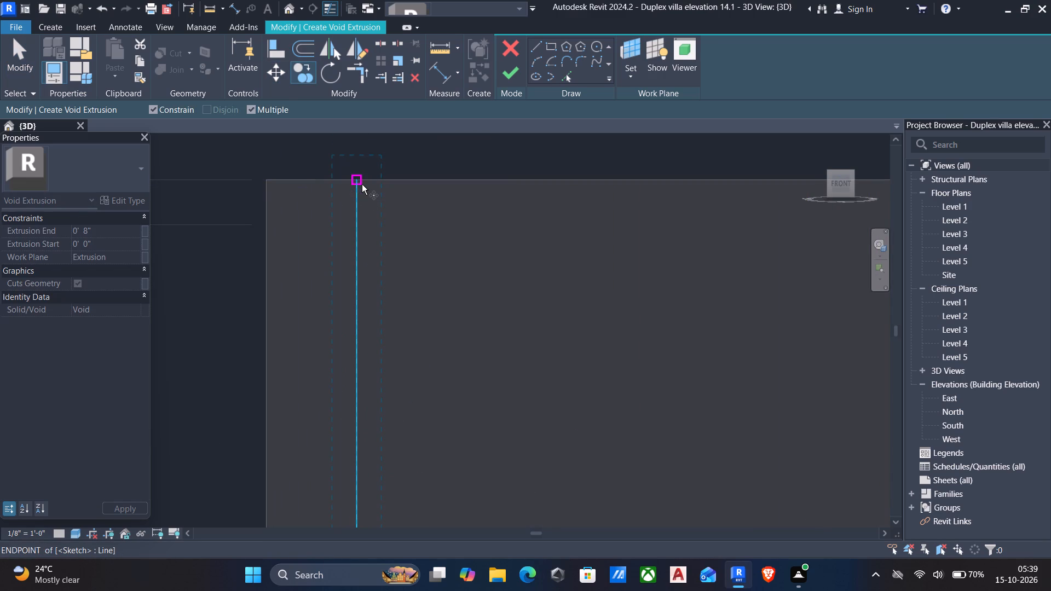
pyautogui.click(362, 183)
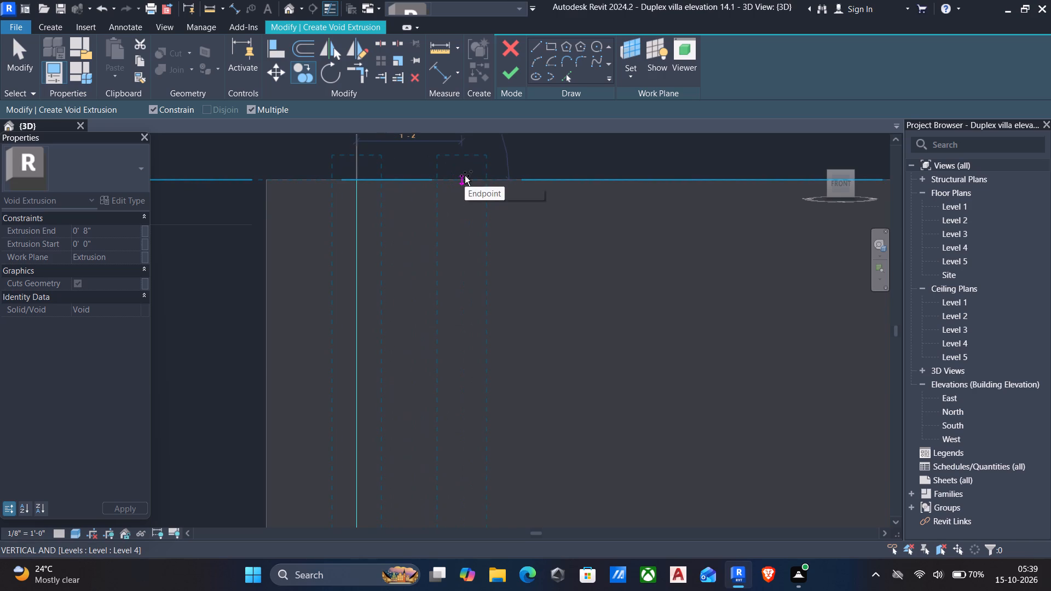
pyautogui.scroll(-2, 465, 176)
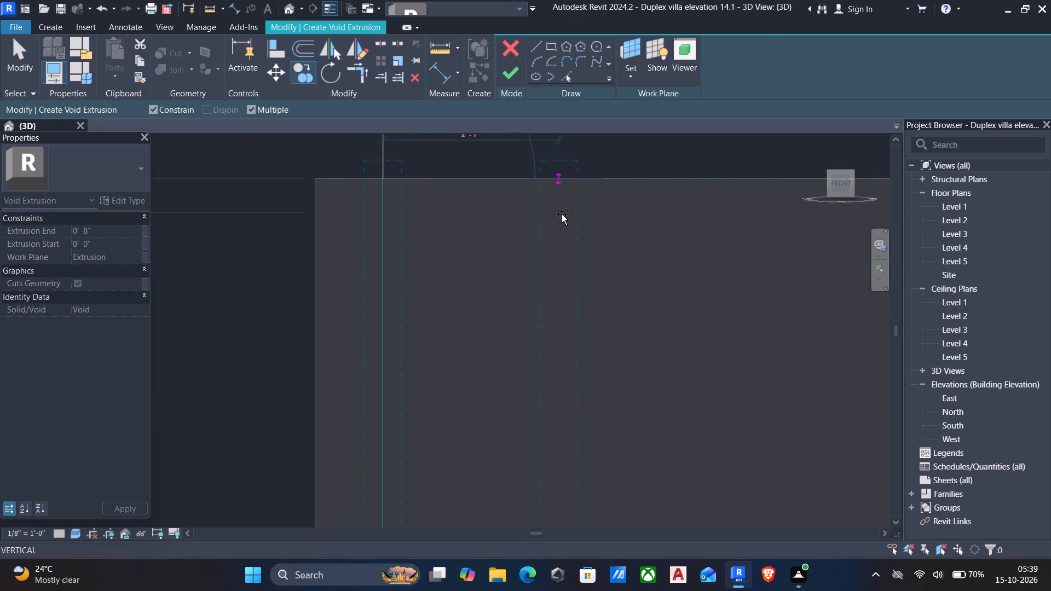
pyautogui.moveTo(565, 208); pyautogui.dragTo(504, 236, button='middle')
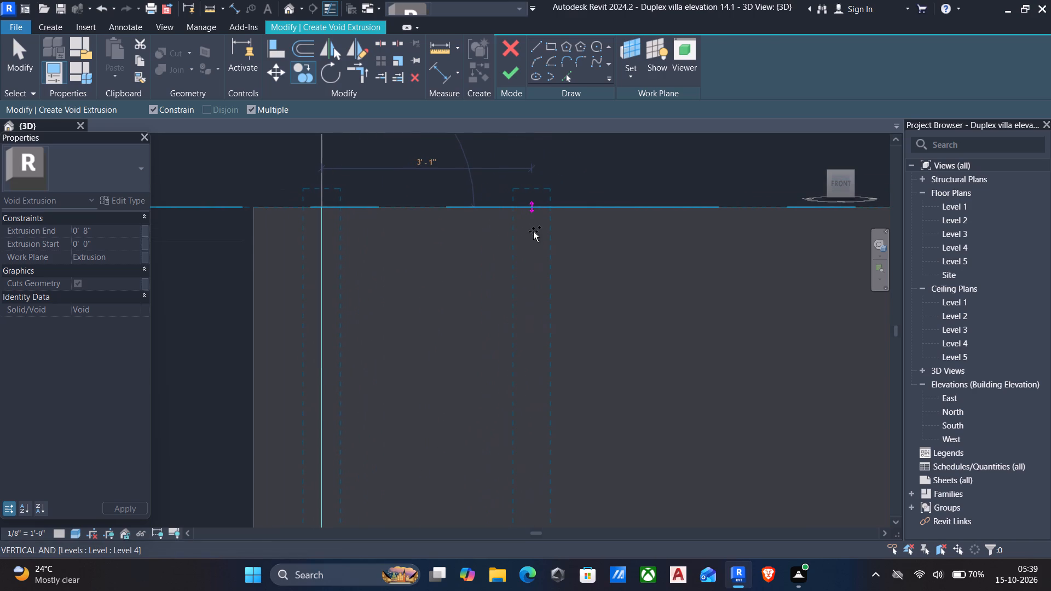
pyautogui.scroll(-9, 534, 231)
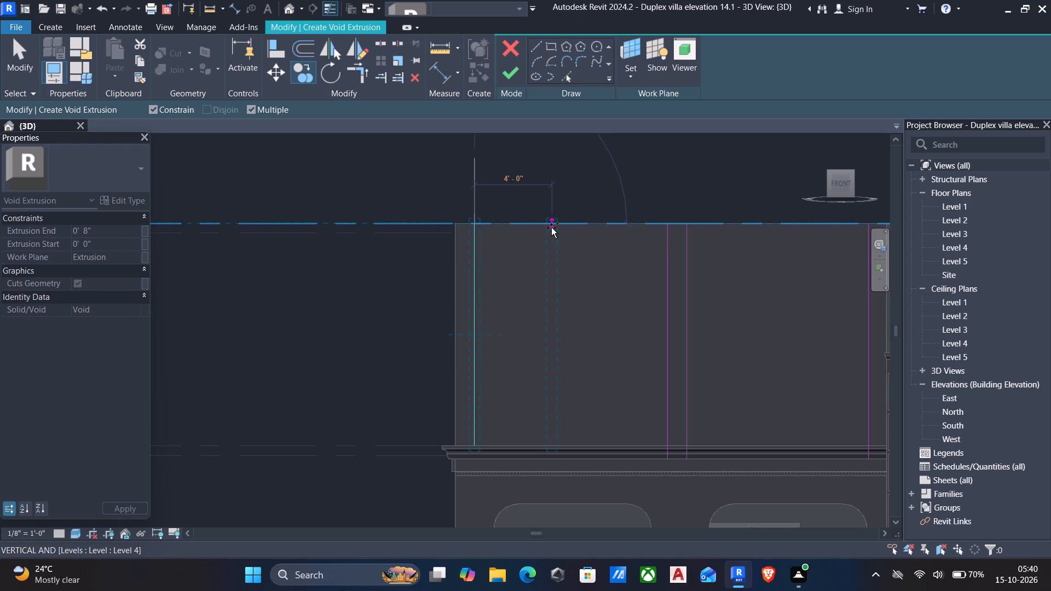
pyautogui.click(551, 228)
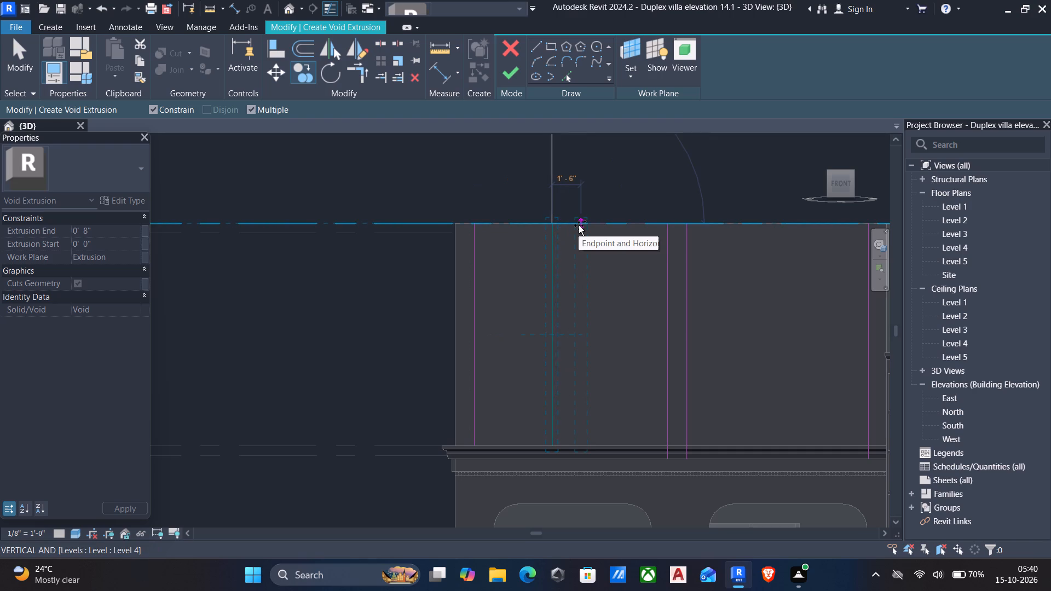
# Place another copy of the line about 1' 0" further inward, forming an intermediate pier in the outer bay.
pyautogui.scroll(3, 579, 225)
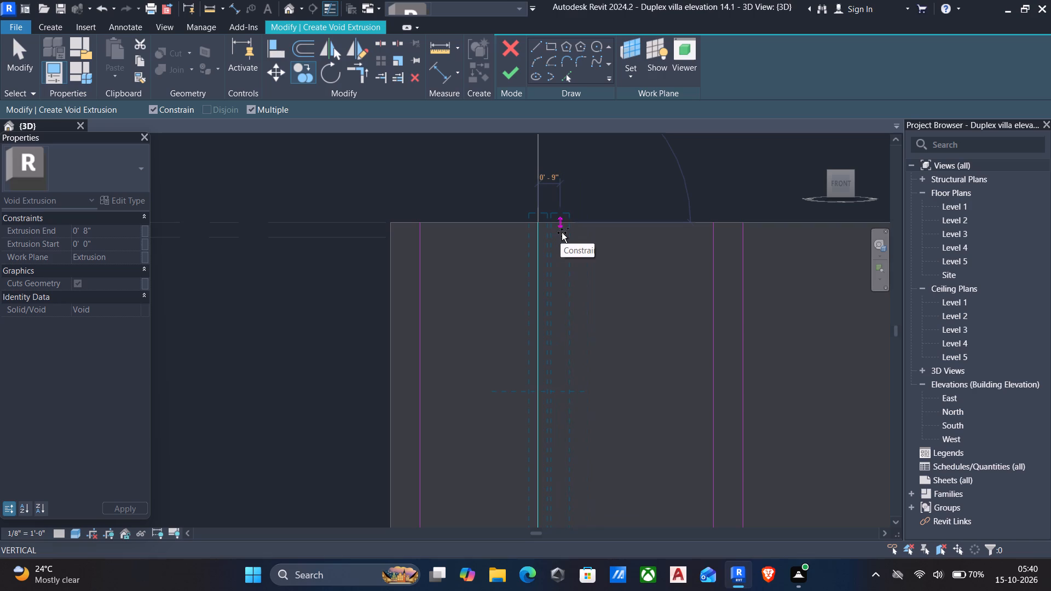
pyautogui.click(567, 233)
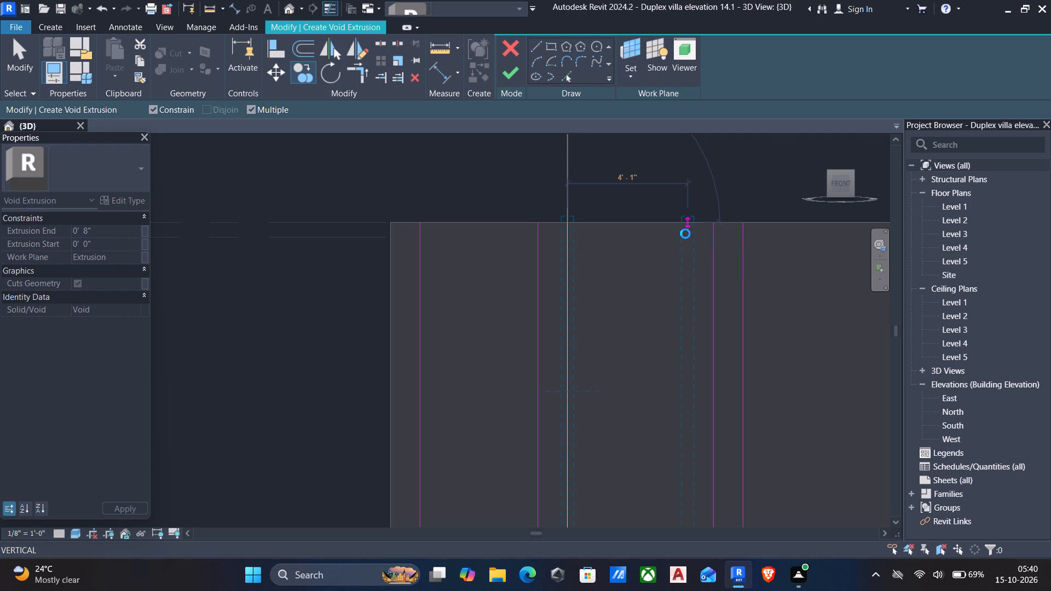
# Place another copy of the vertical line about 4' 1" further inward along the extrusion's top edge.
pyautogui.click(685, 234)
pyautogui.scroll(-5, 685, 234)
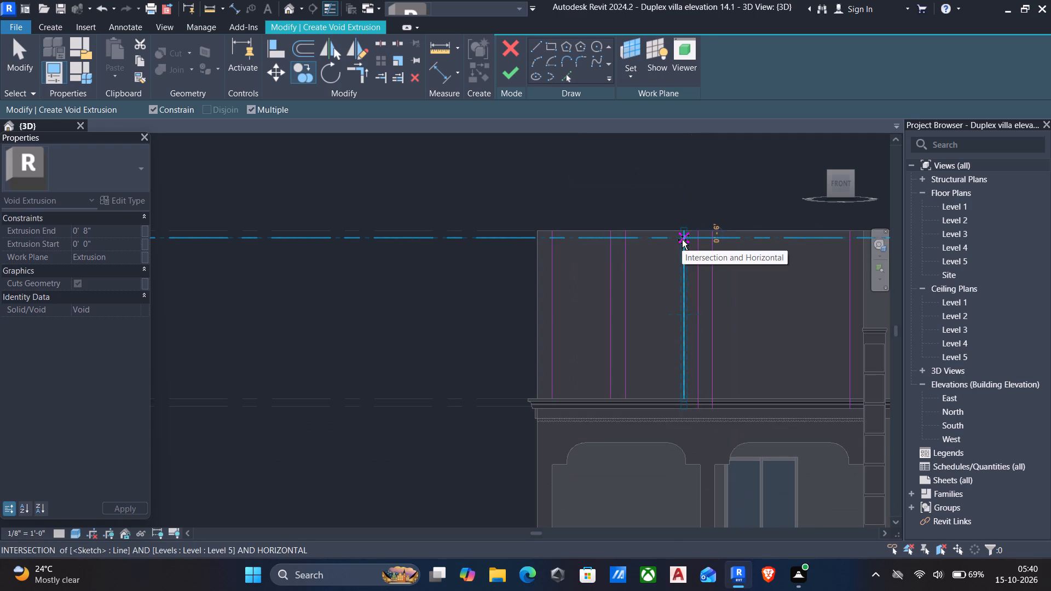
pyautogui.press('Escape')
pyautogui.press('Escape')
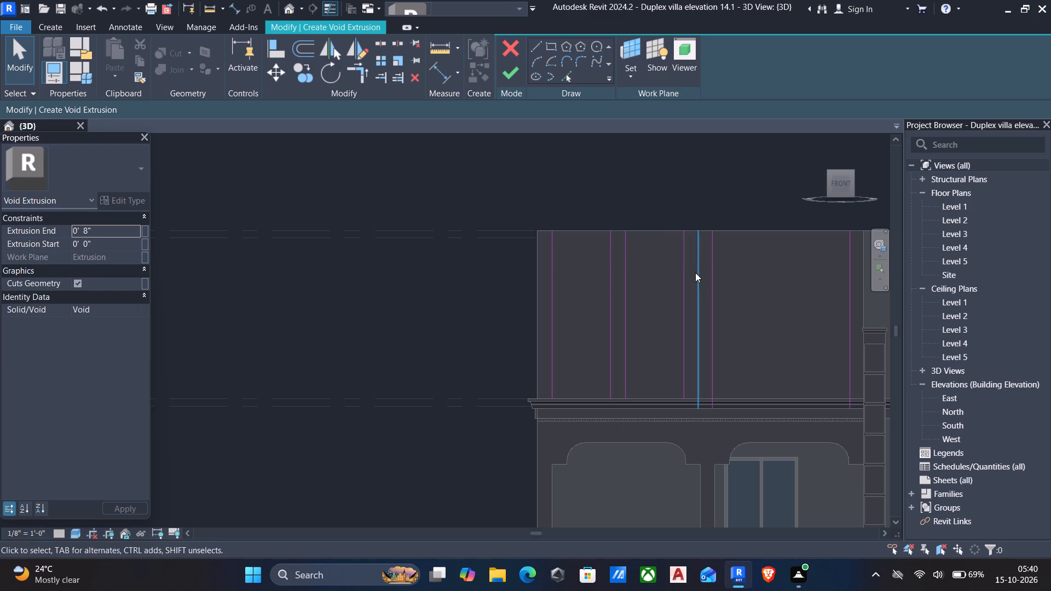
# Delete the two 12' 2" vertical sketch lines that bound the middle pier above the arcade.
pyautogui.click(710, 275)
pyautogui.press('Delete')
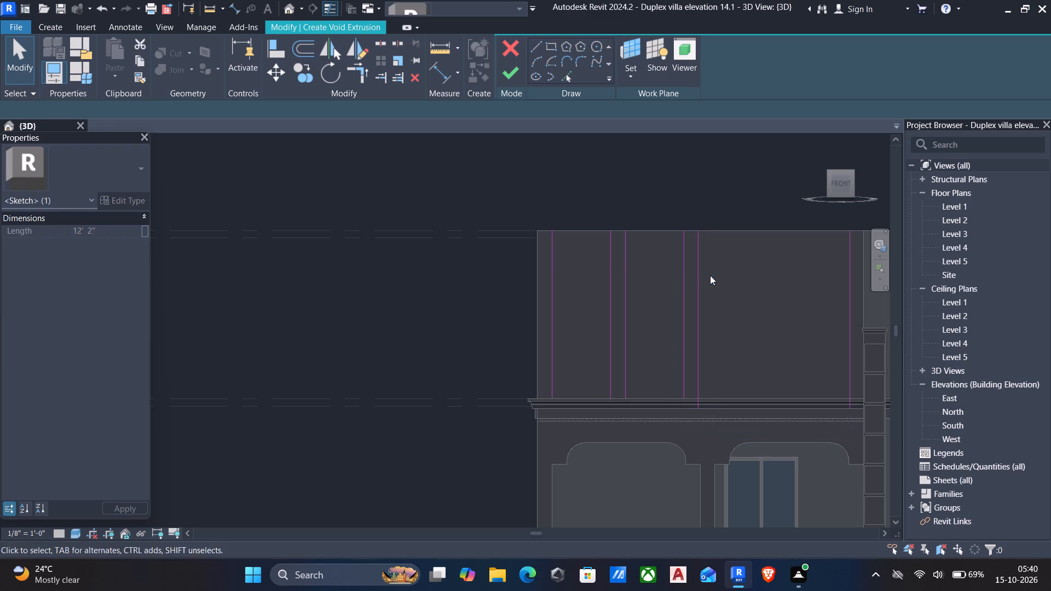
pyautogui.click(700, 276)
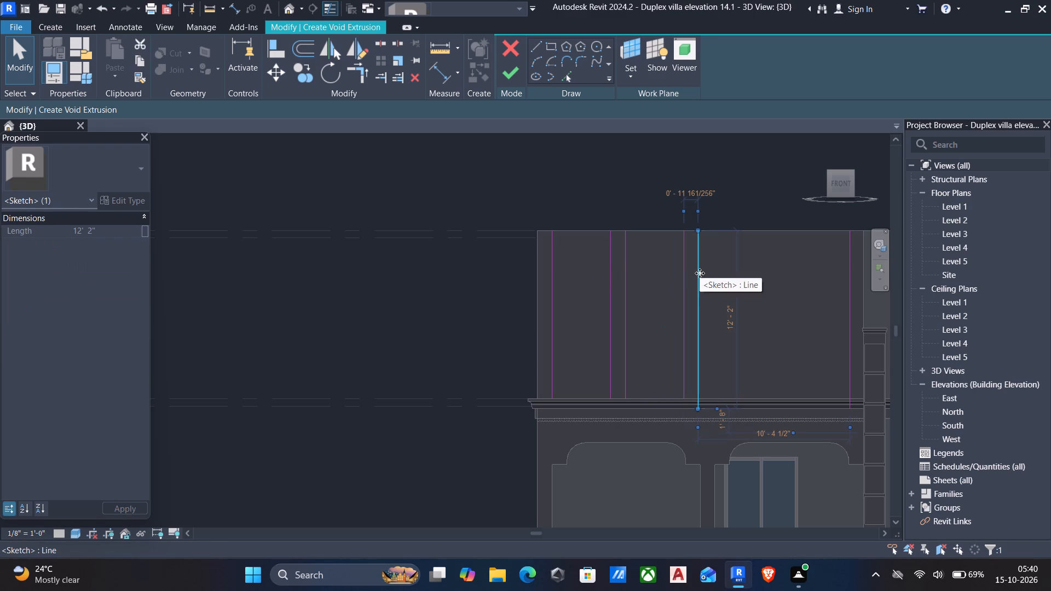
pyautogui.press('Delete')
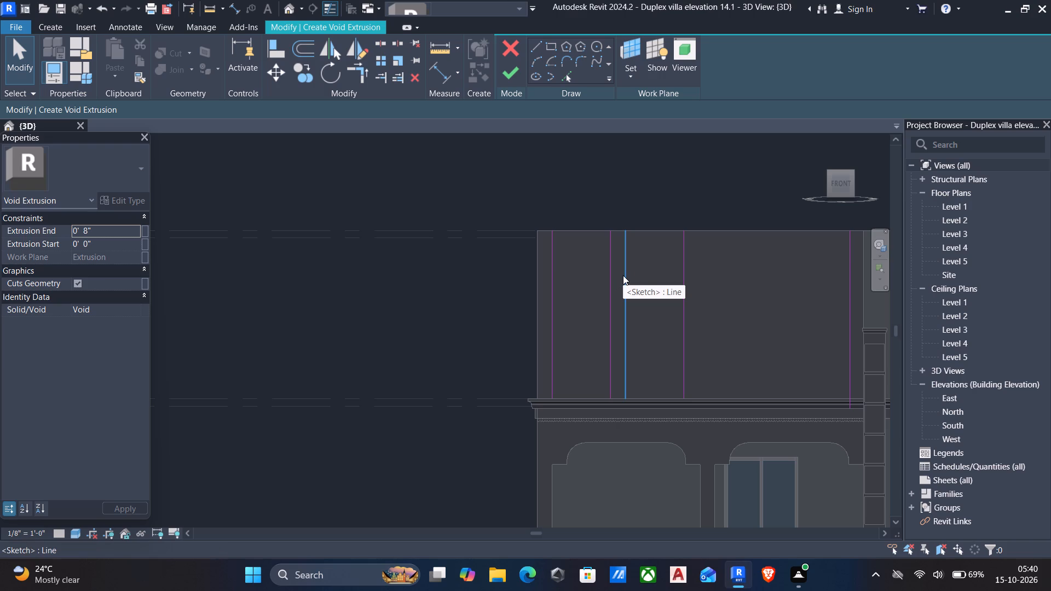
# Join the outermost bay's two vertical lines with a fillet arc of 2' 0" radius, forming a round-headed opening.
pyautogui.scroll(-1, 623, 275)
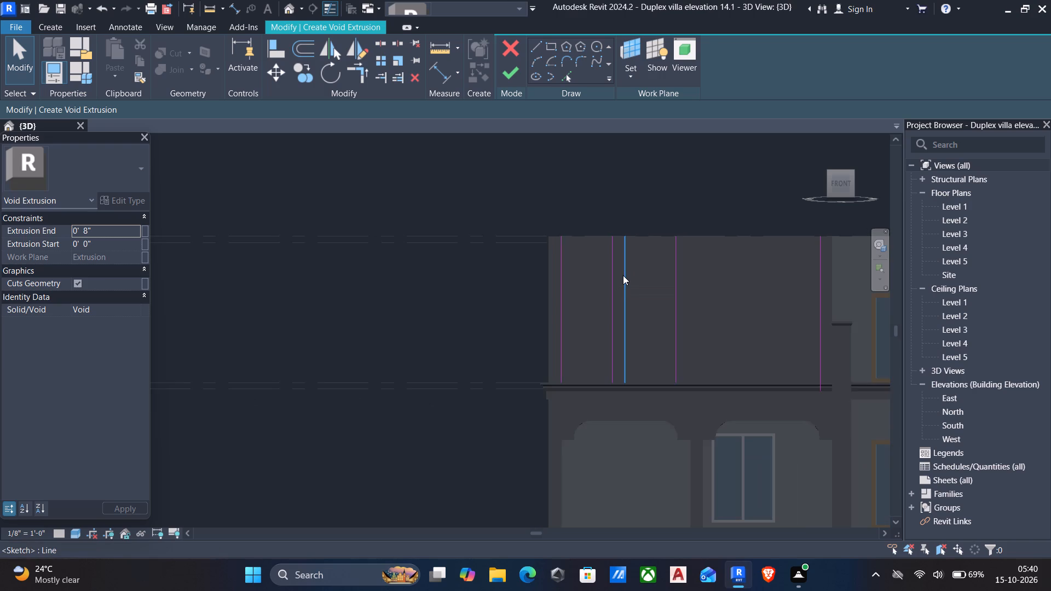
pyautogui.moveTo(621, 277); pyautogui.dragTo(431, 266, button='middle')
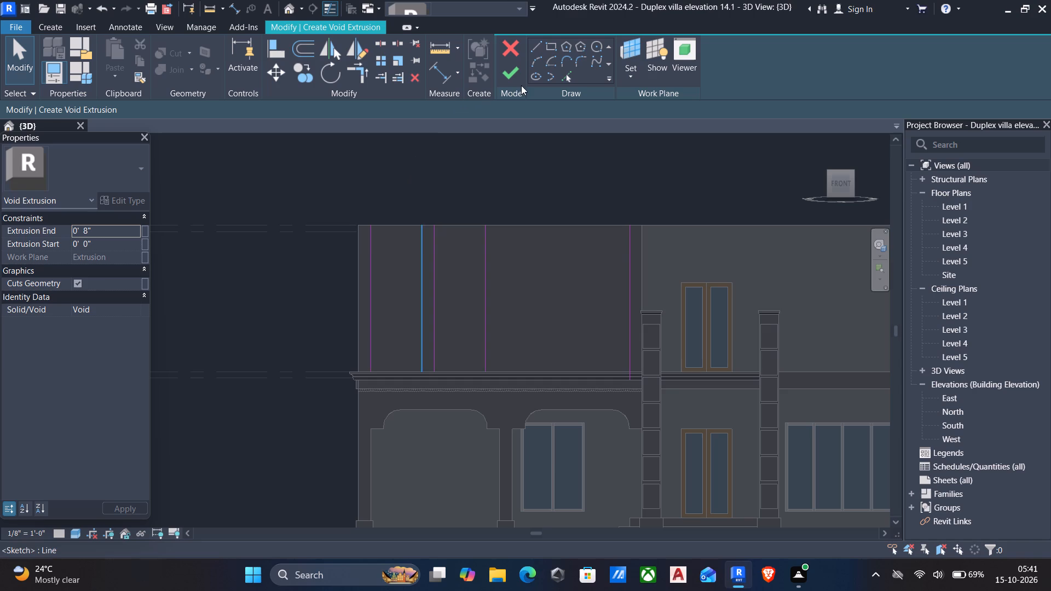
pyautogui.click(579, 65)
pyautogui.scroll(4, 363, 274)
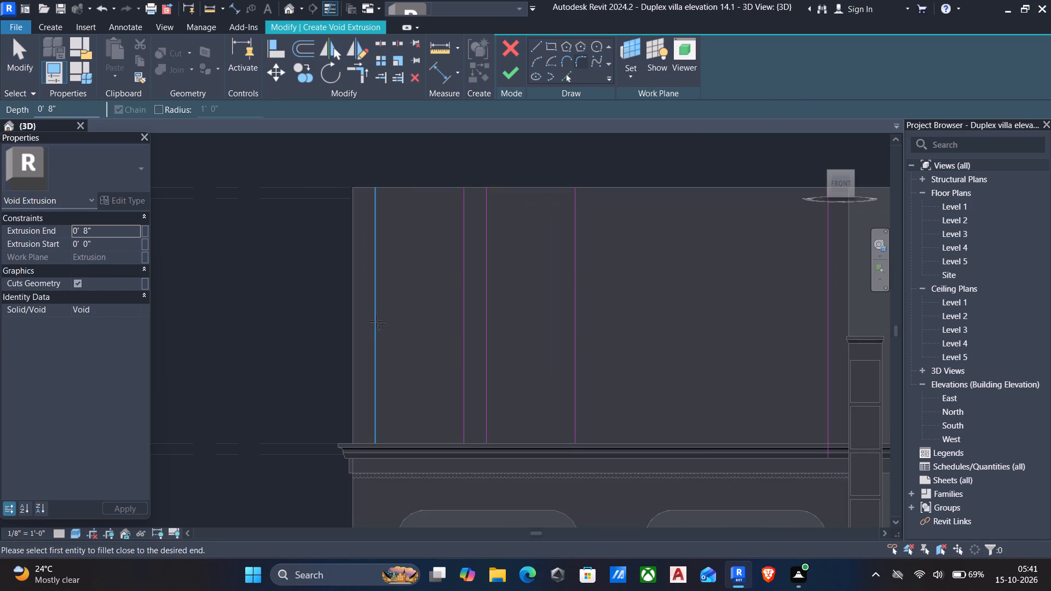
pyautogui.scroll(1, 377, 279)
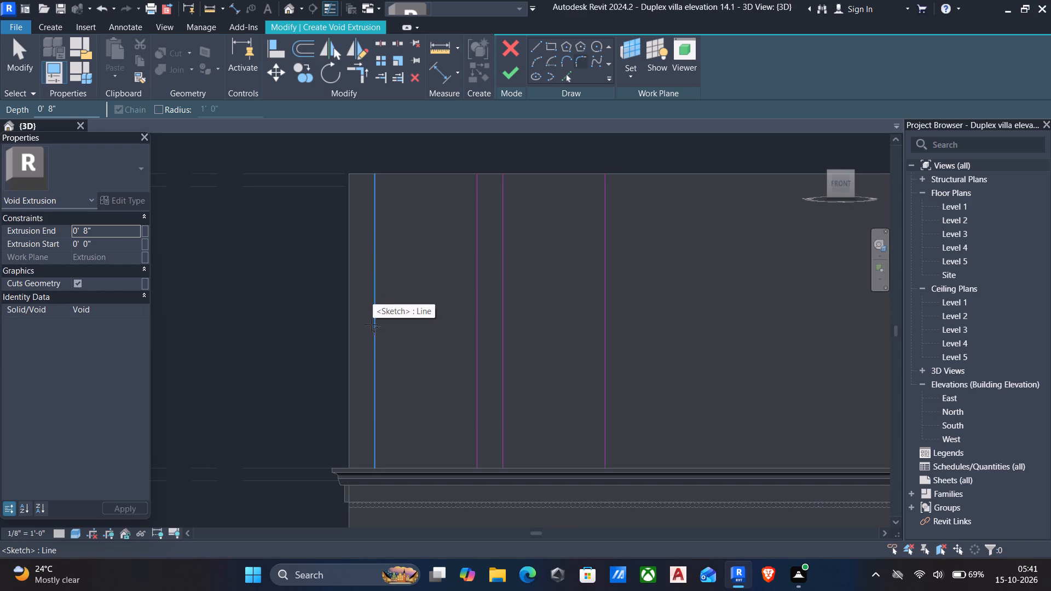
pyautogui.scroll(-2, 396, 245)
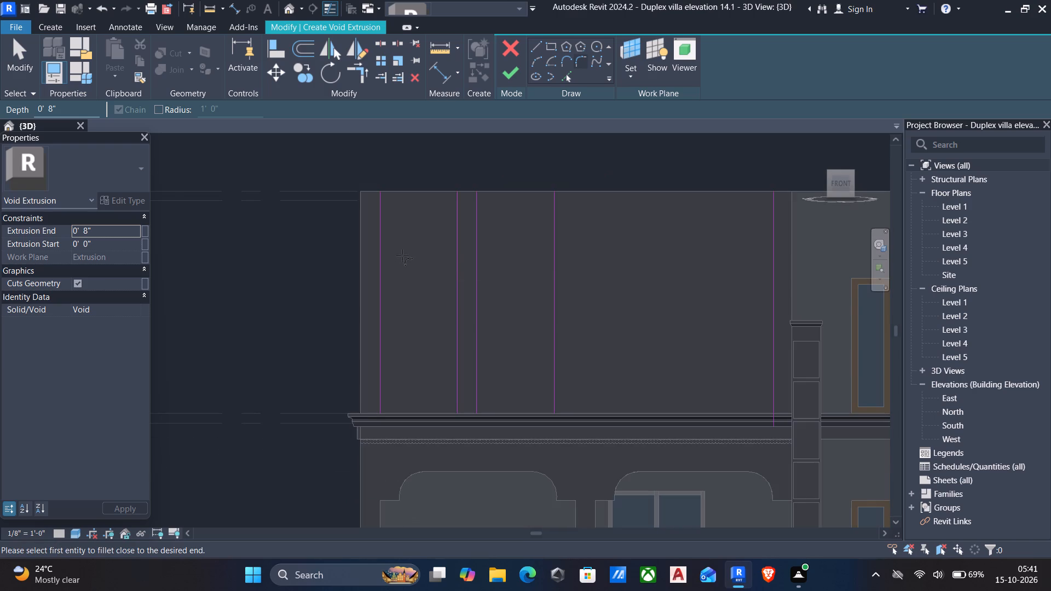
pyautogui.scroll(-5, 384, 256)
pyautogui.scroll(4, 380, 262)
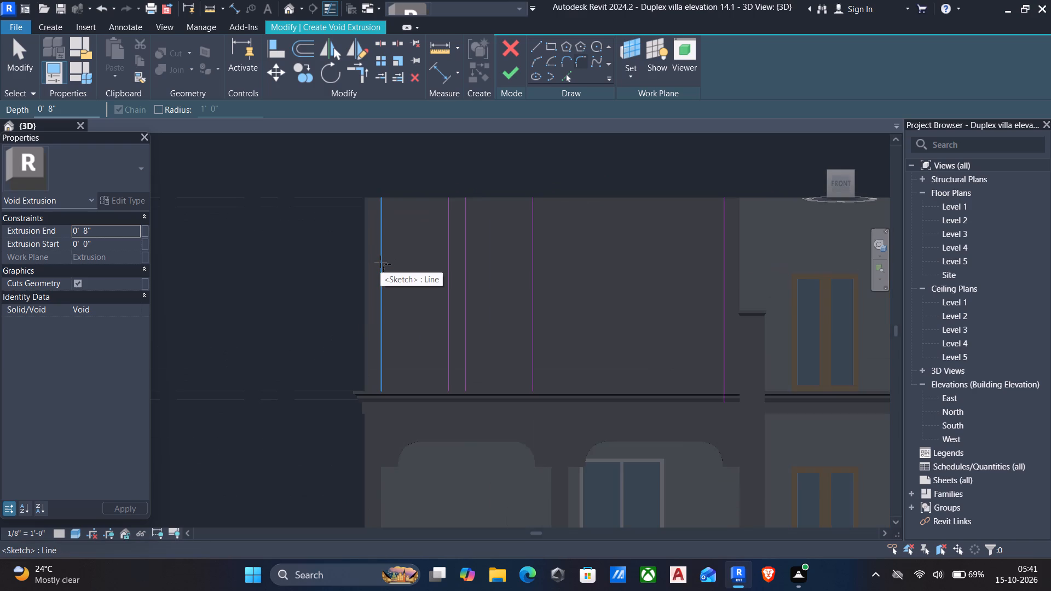
pyautogui.click(380, 262)
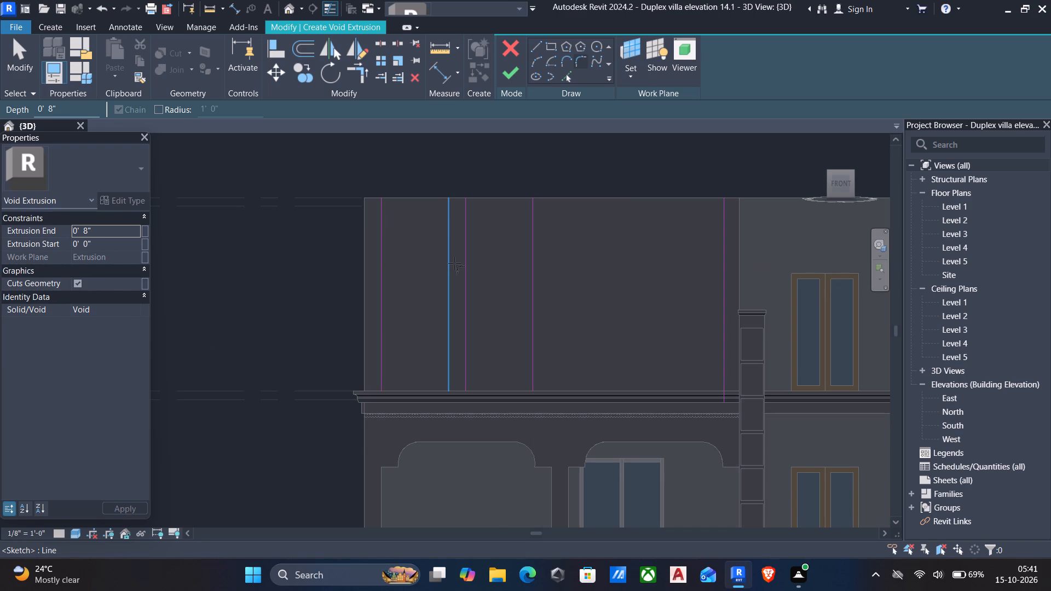
pyautogui.click(453, 263)
pyautogui.scroll(5, 406, 228)
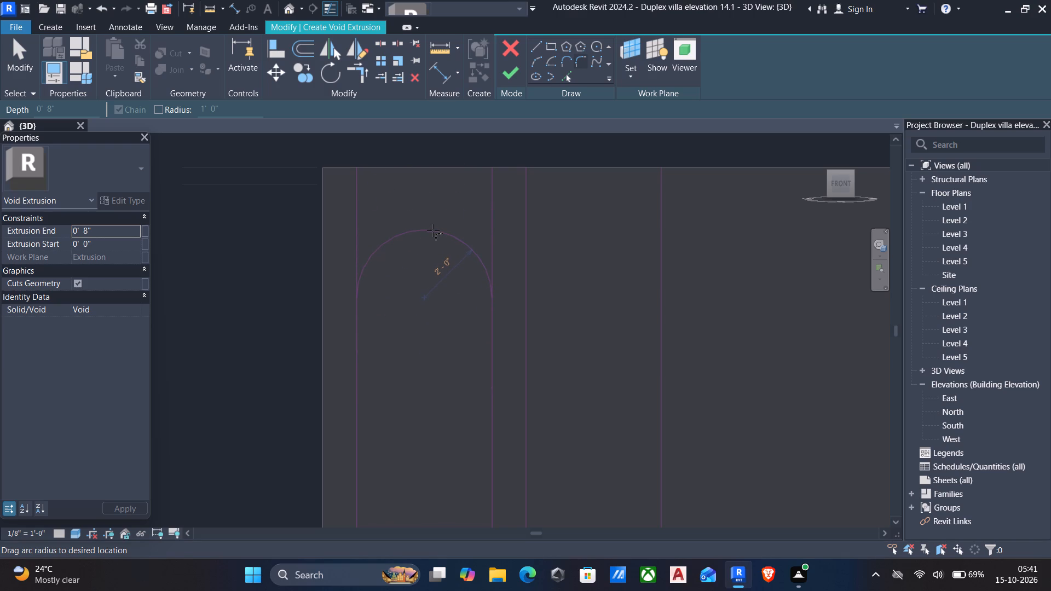
pyautogui.click(433, 230)
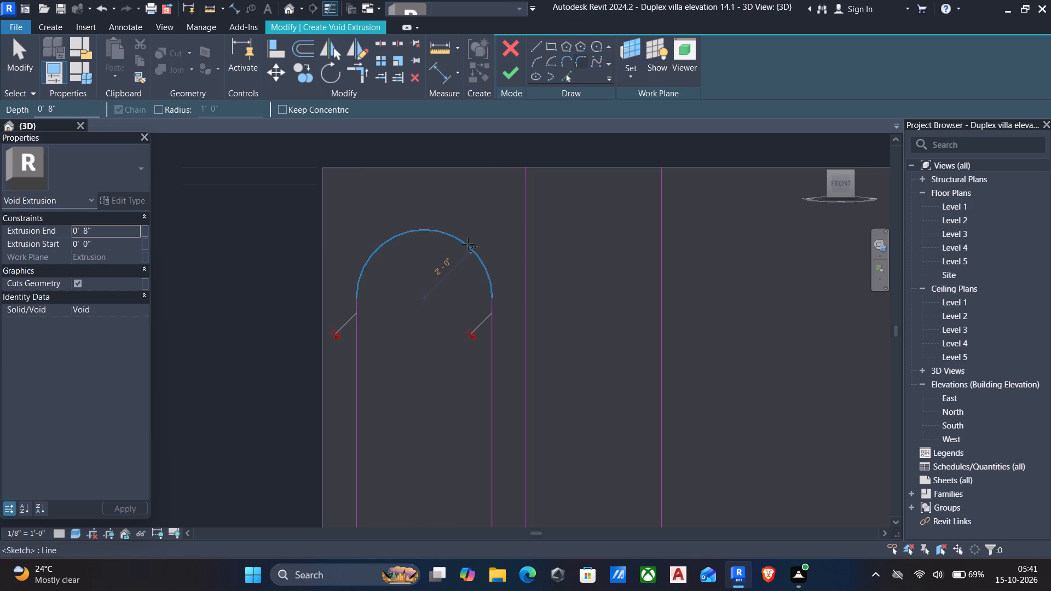
pyautogui.press('Escape')
pyautogui.press('Escape')
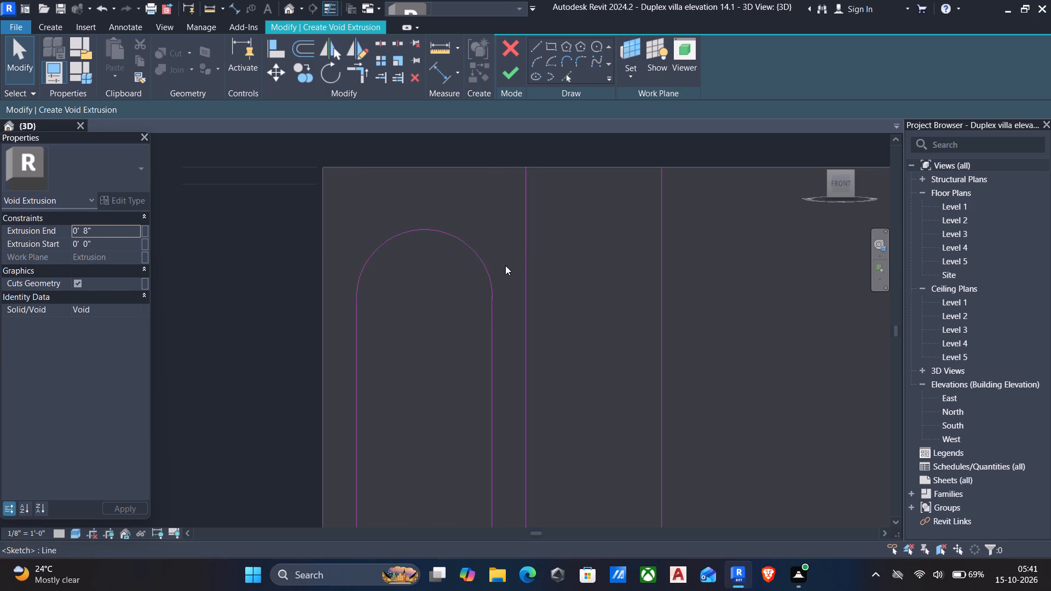
# Delete the two 11' 6" vertical sketch lines beside the arched outline, on its inner side.
pyautogui.scroll(10, 489, 311)
pyautogui.scroll(-7, 504, 282)
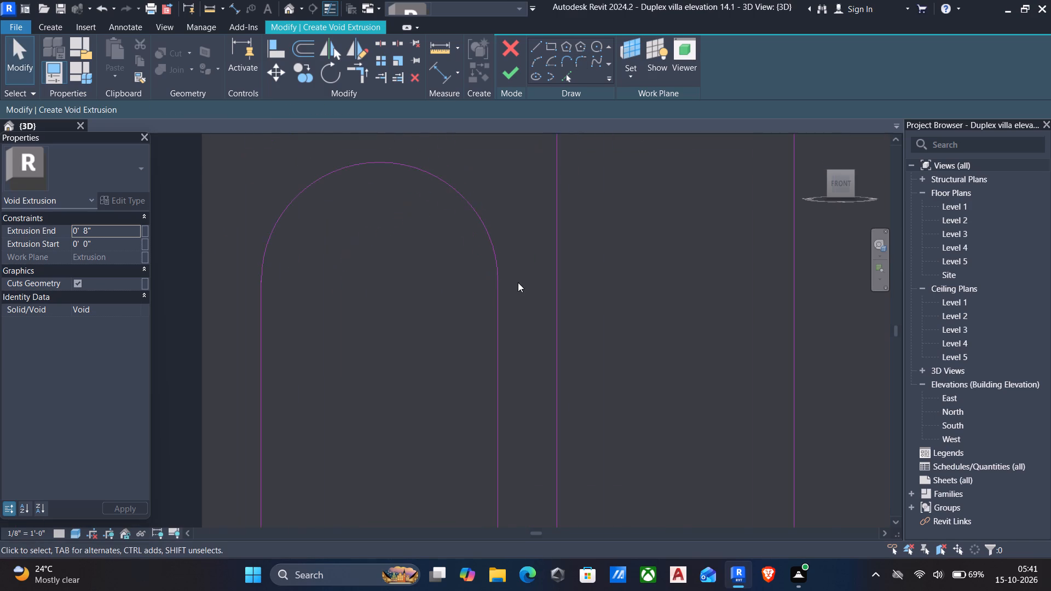
pyautogui.scroll(-10, 518, 282)
pyautogui.moveTo(507, 211); pyautogui.dragTo(571, 272)
pyautogui.moveTo(624, 314); pyautogui.dragTo(555, 244)
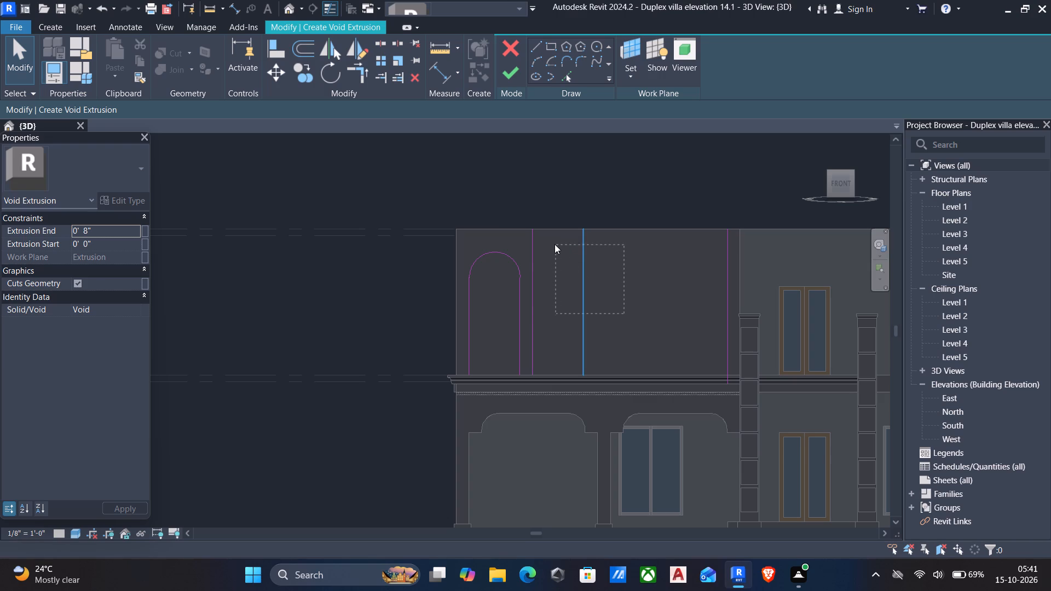
pyautogui.moveTo(555, 244); pyautogui.dragTo(529, 237)
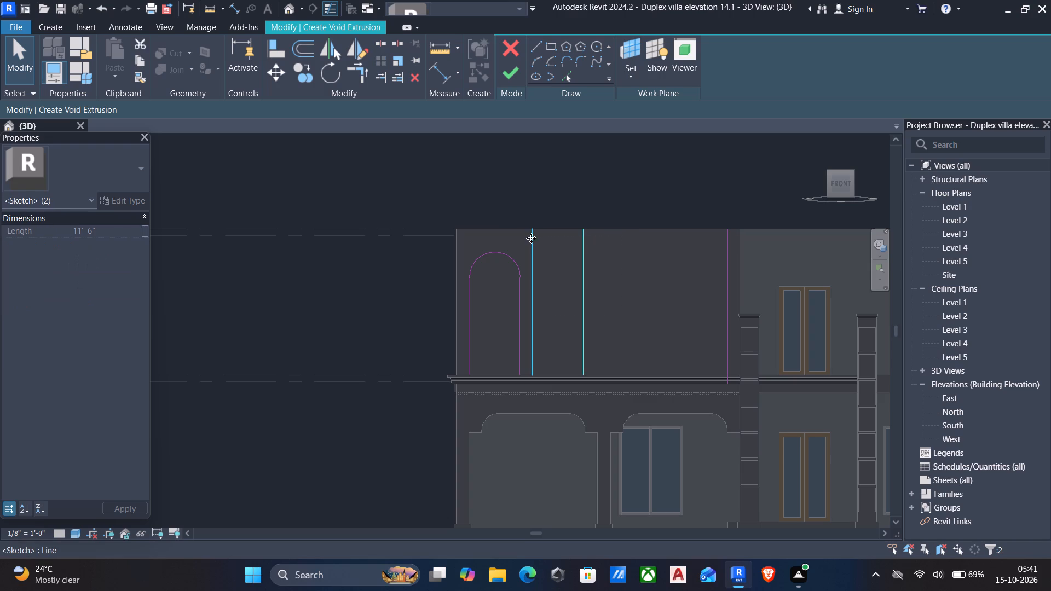
pyautogui.press('Delete')
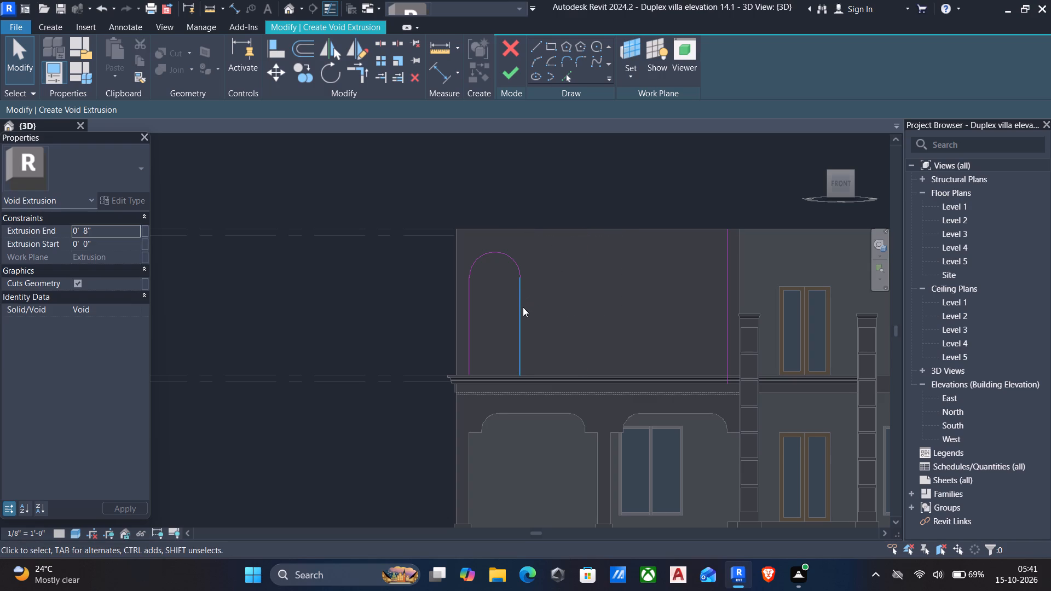
# Set the arched outline's width to 4' 3" by changing its inner vertical line's distance from the outer one.
pyautogui.click(523, 307)
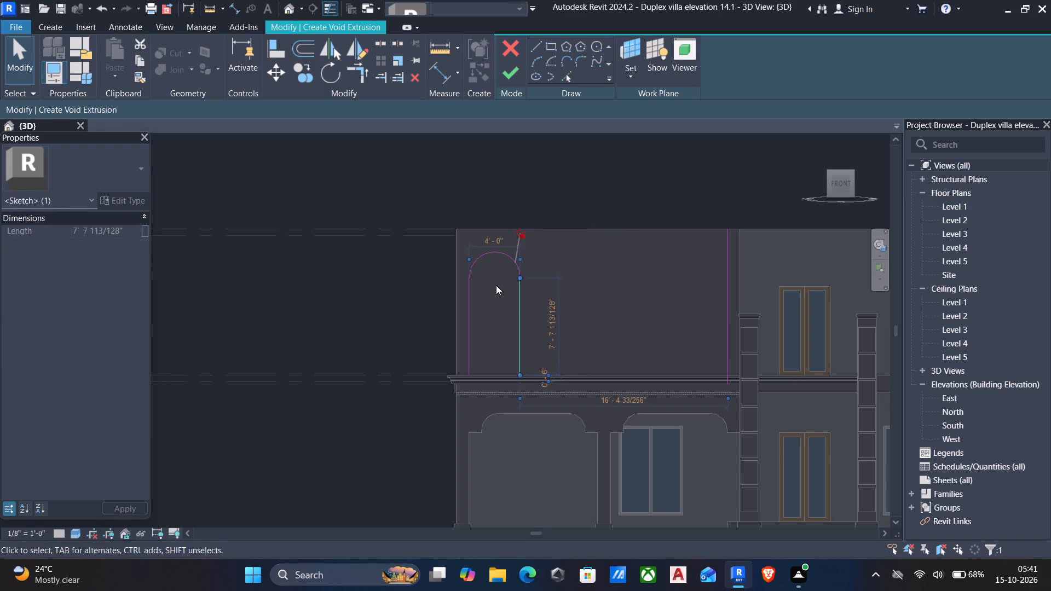
pyautogui.scroll(5, 488, 243)
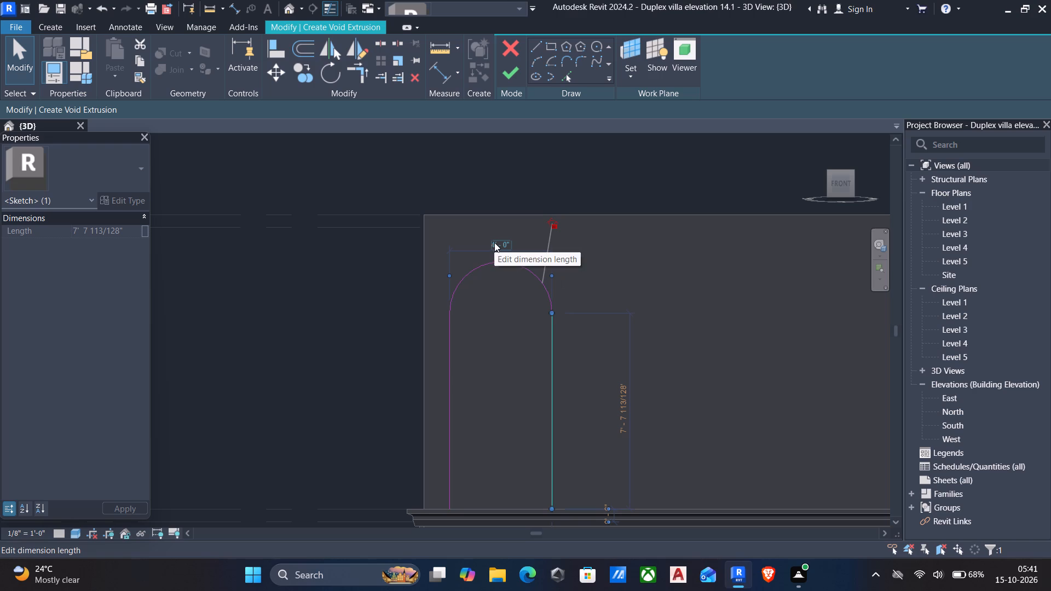
pyautogui.click(506, 244)
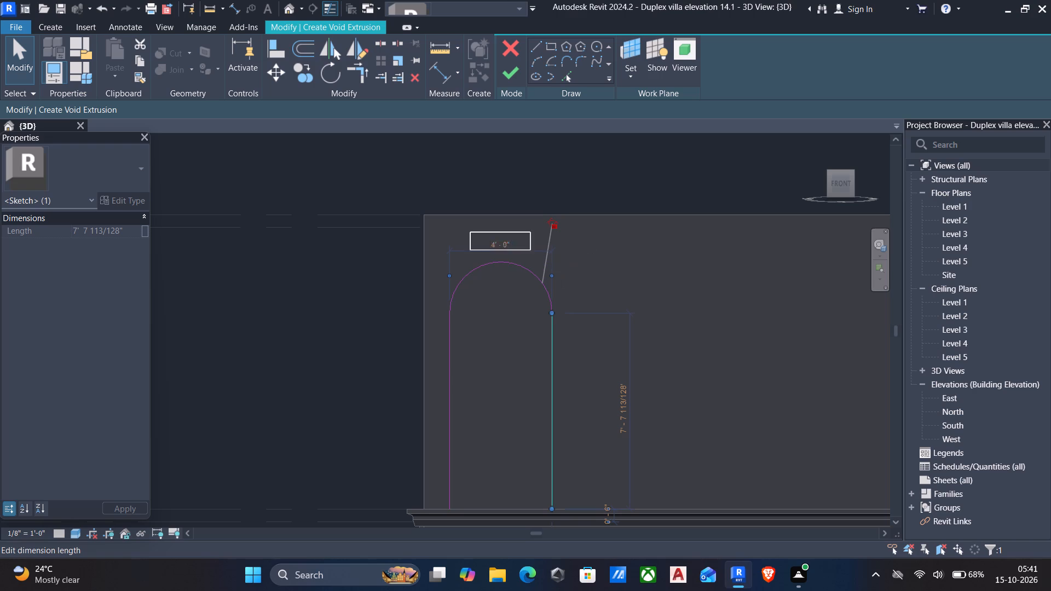
pyautogui.write("4'")
pyautogui.press('3')
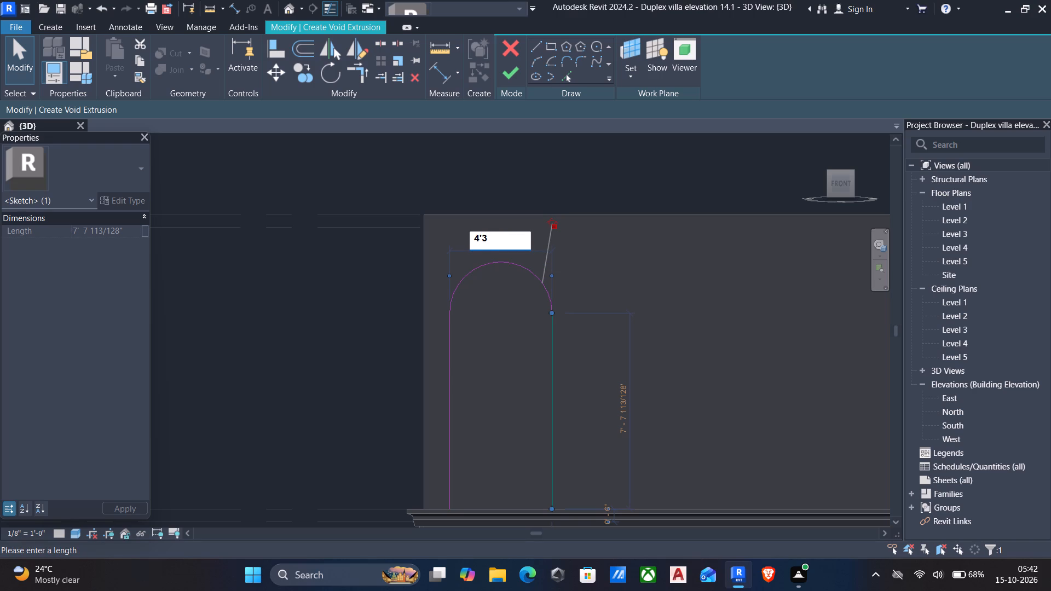
pyautogui.hotkey('shift', '"')
pyautogui.press('Return')
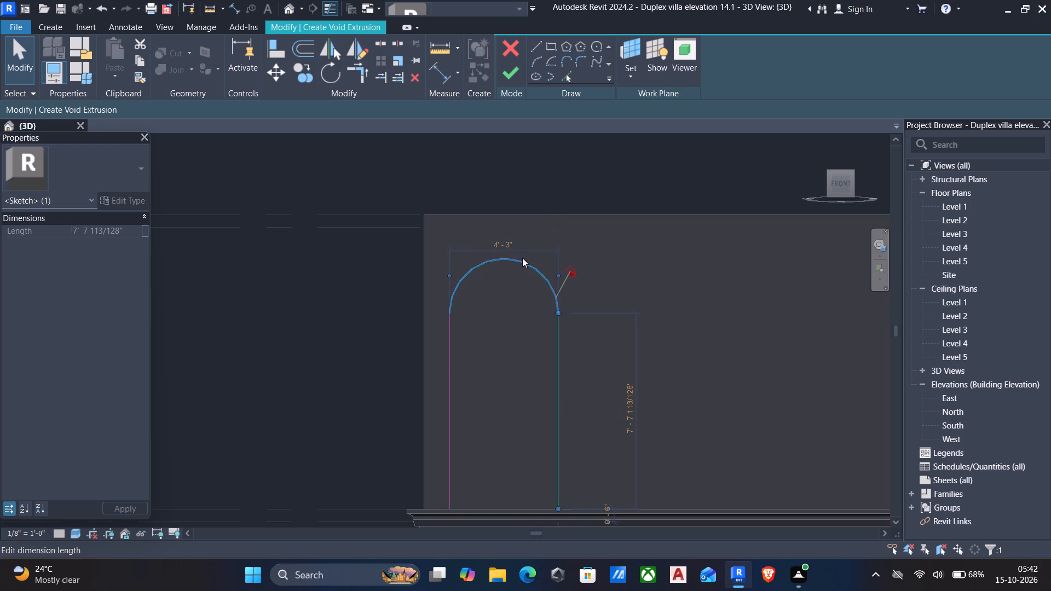
pyautogui.press('Escape')
# Copy the whole arched outline about 5' 3" inward along the Level 3 line, using its outer bottom corner as base point.
pyautogui.scroll(-2, 439, 239)
pyautogui.moveTo(423, 237); pyautogui.dragTo(616, 461)
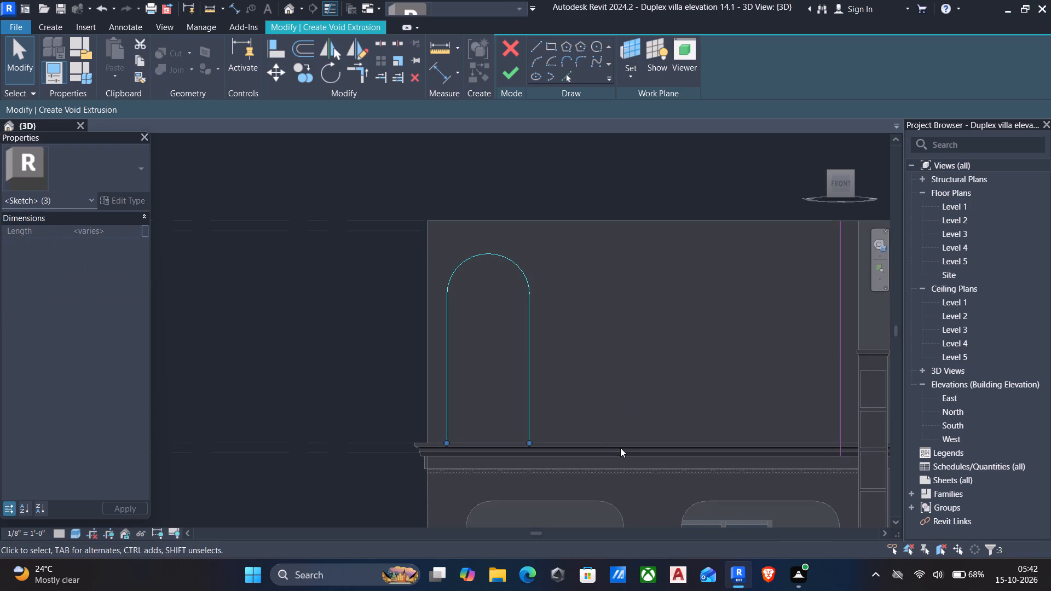
pyautogui.press('c')
pyautogui.press('o')
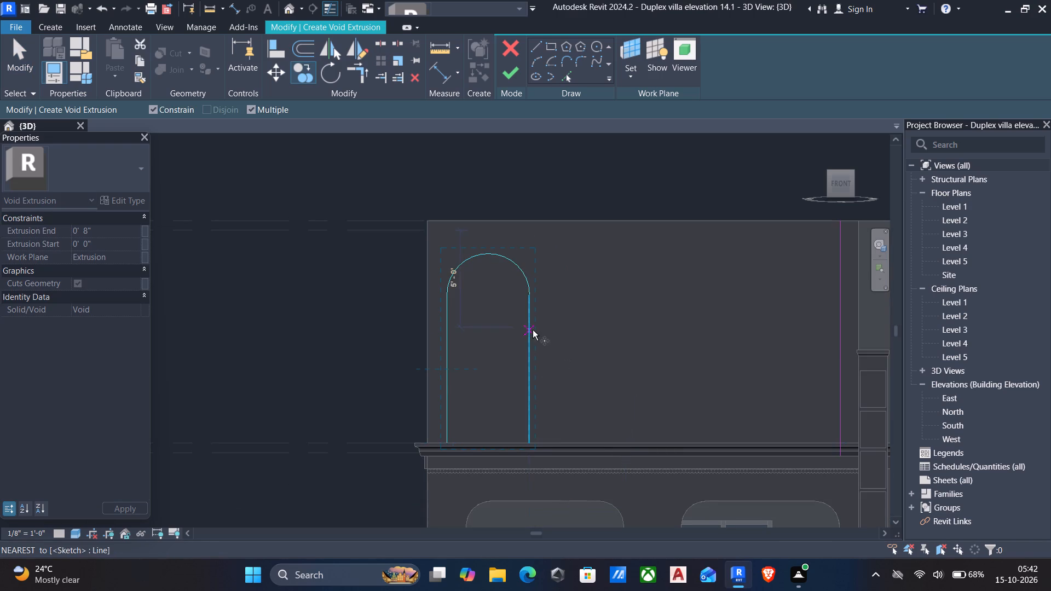
pyautogui.click(446, 445)
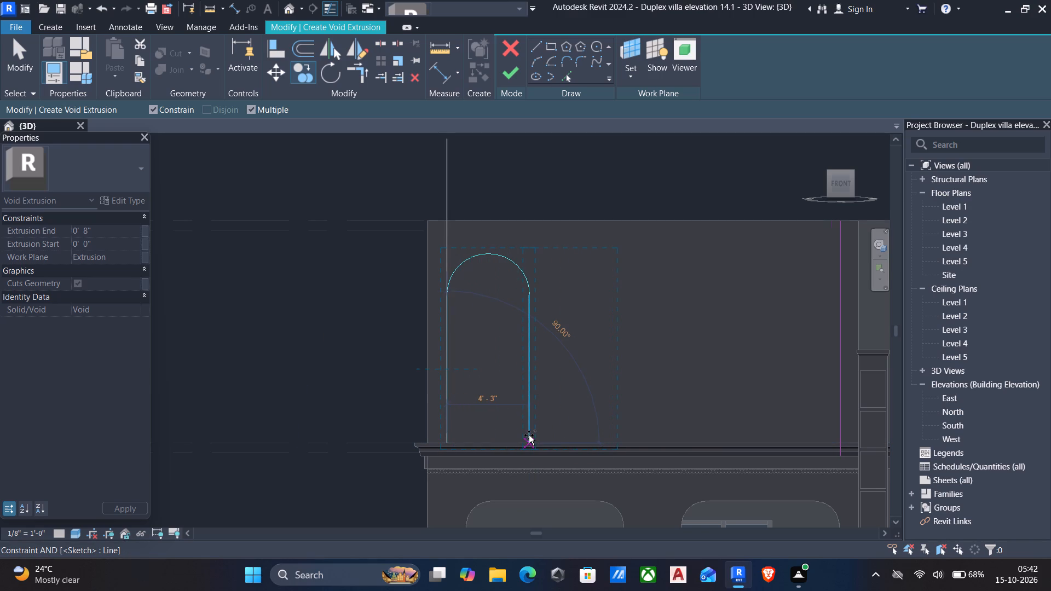
pyautogui.scroll(1, 560, 435)
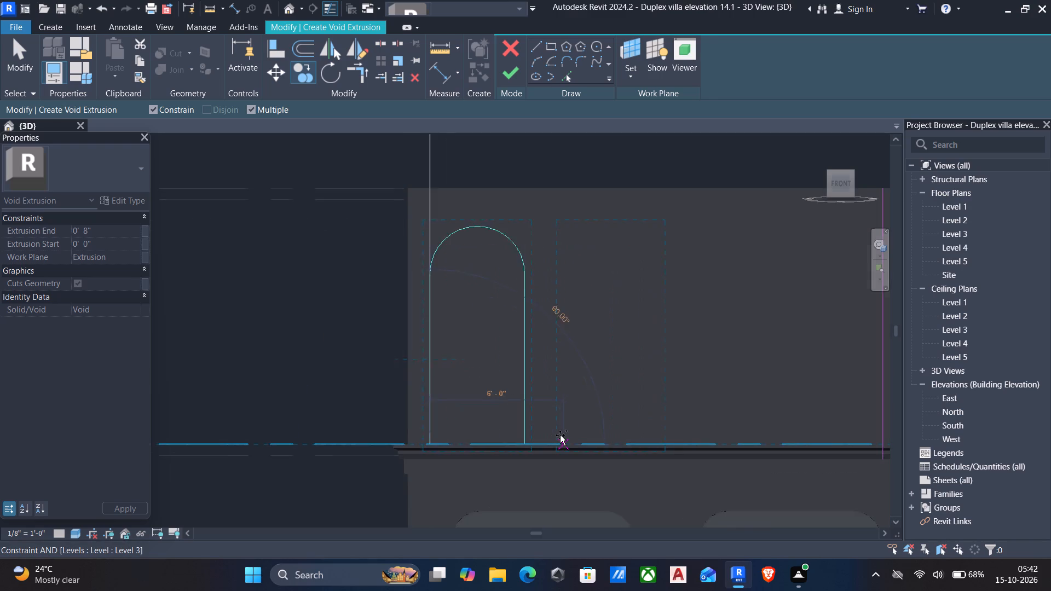
pyautogui.scroll(1, 560, 435)
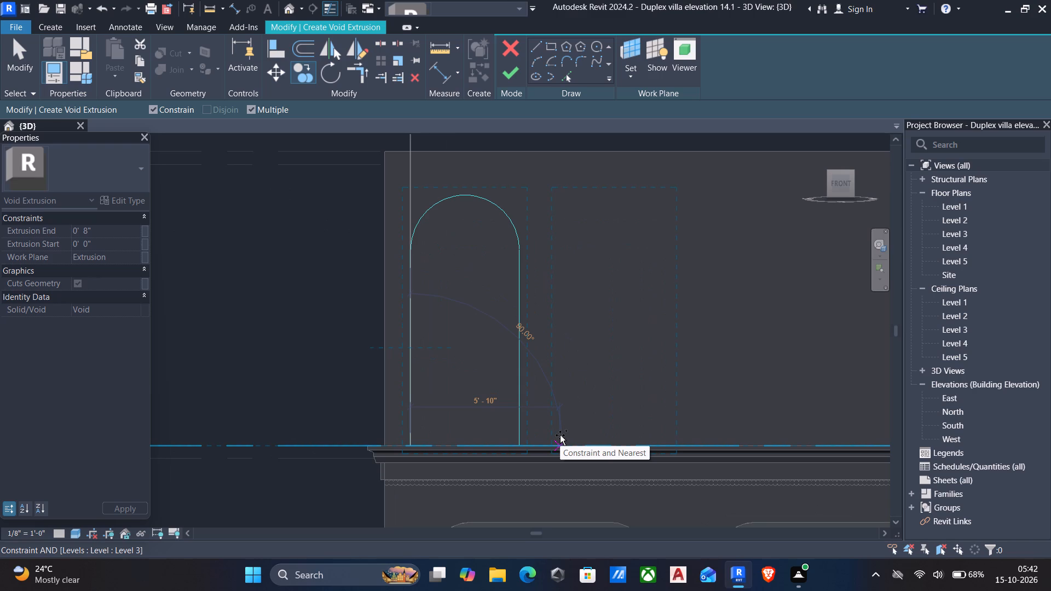
pyautogui.scroll(4, 559, 436)
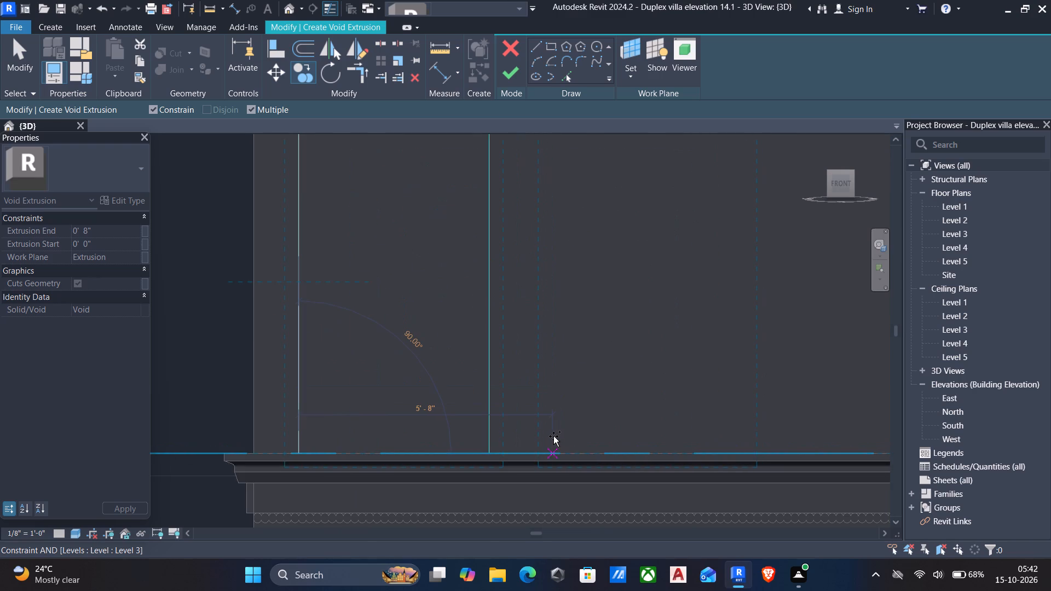
pyautogui.scroll(4, 551, 437)
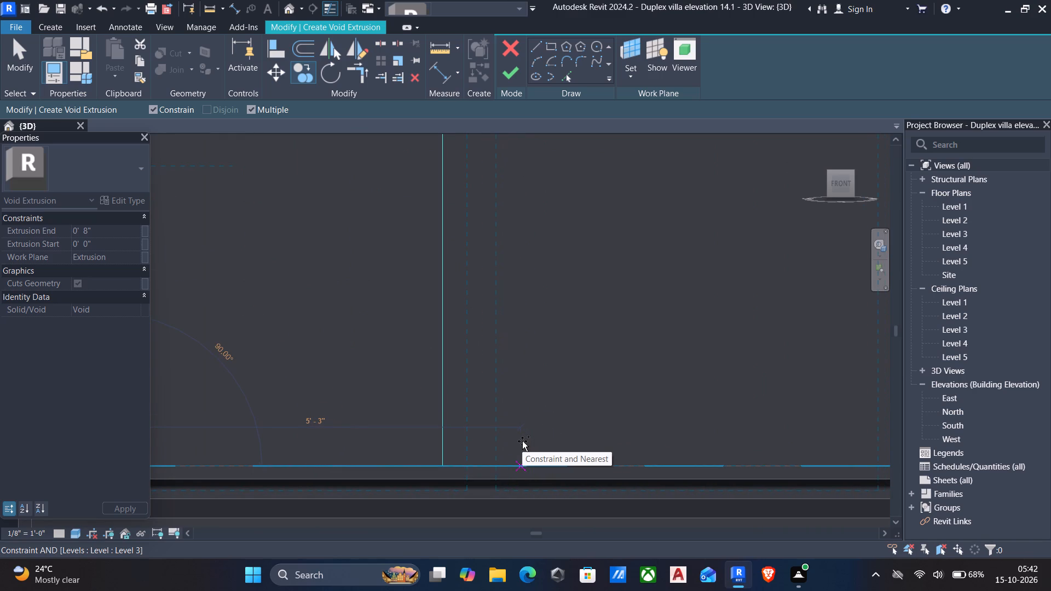
pyautogui.click(522, 441)
# Place two more copies of the arched outline inward along the Level 3 line, each offset 5' 3" from the previous one.
pyautogui.scroll(-6, 522, 441)
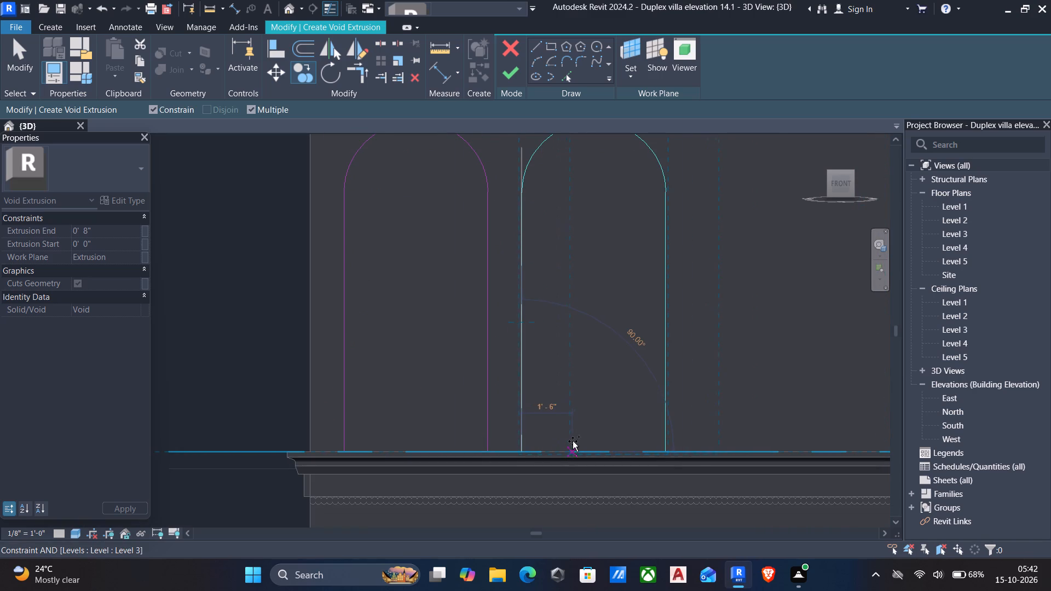
pyautogui.scroll(-3, 387, 403)
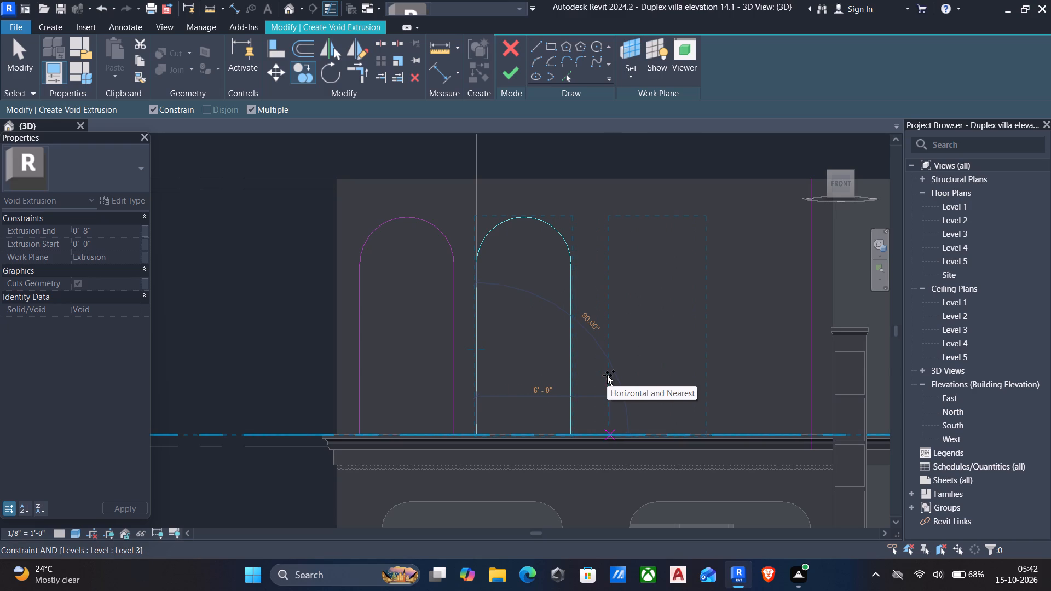
pyautogui.write("5'")
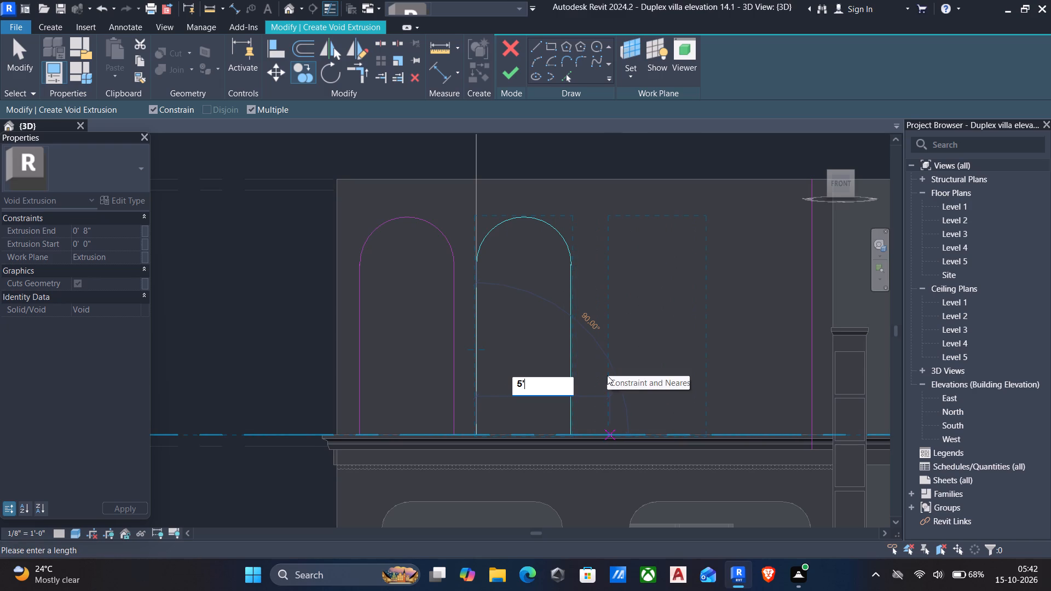
pyautogui.write('3"')
pyautogui.press('Return')
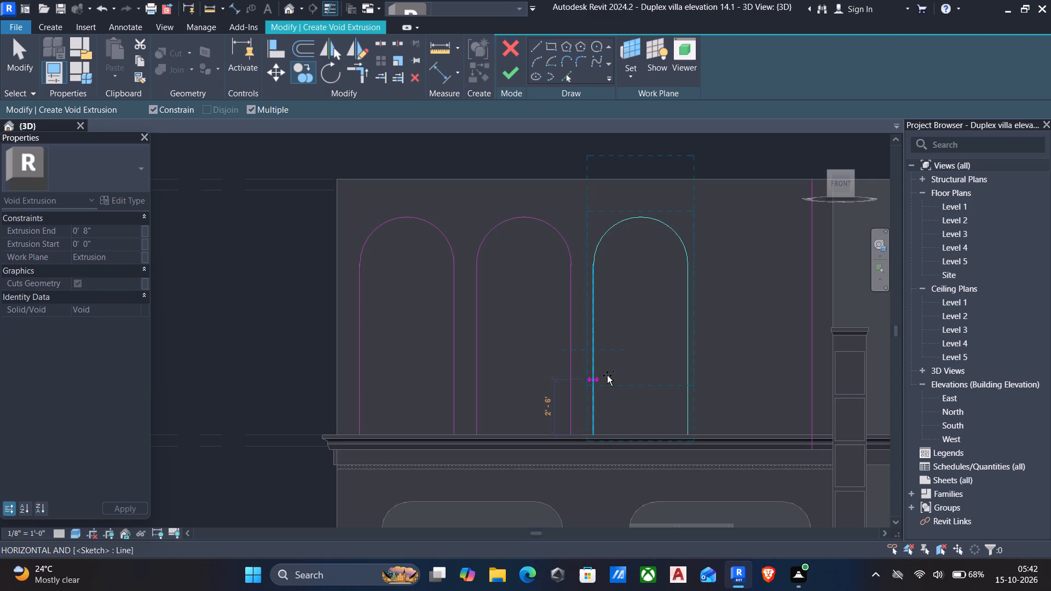
pyautogui.moveTo(607, 376); pyautogui.dragTo(541, 372, button='middle')
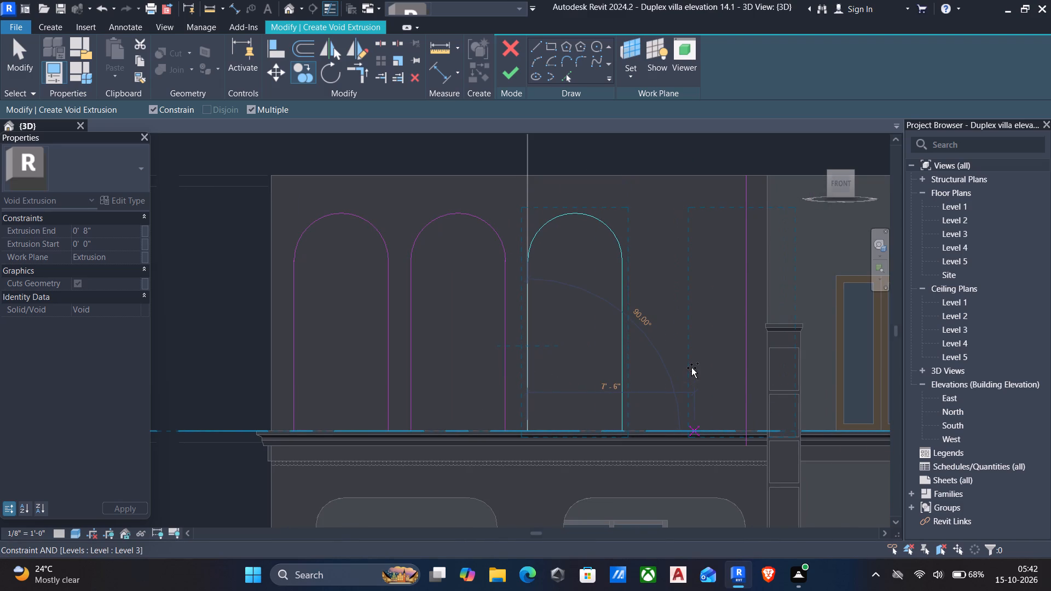
pyautogui.write("5'")
pyautogui.write('3"')
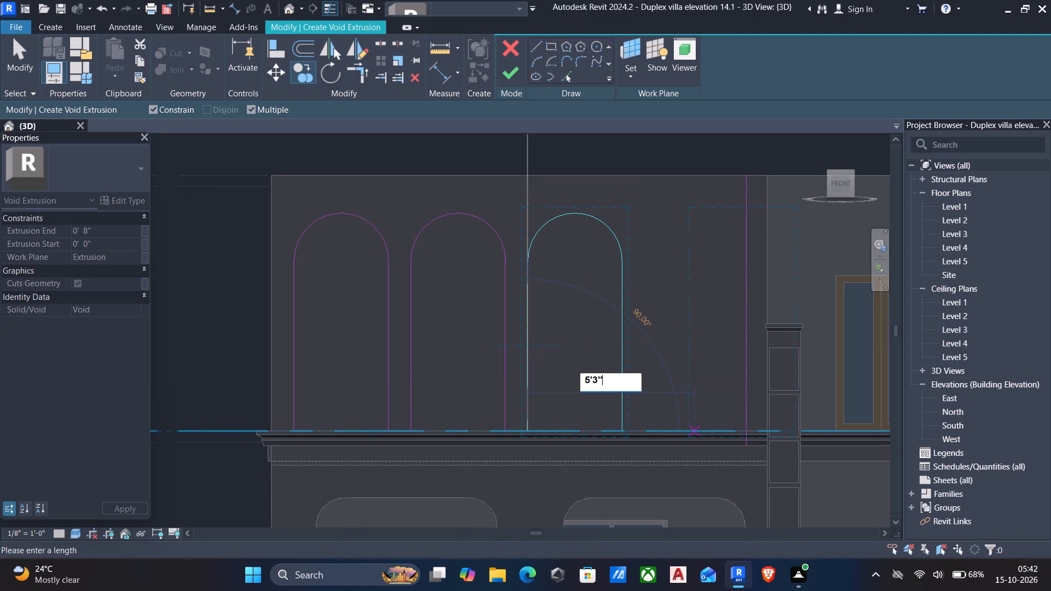
pyautogui.press('Return')
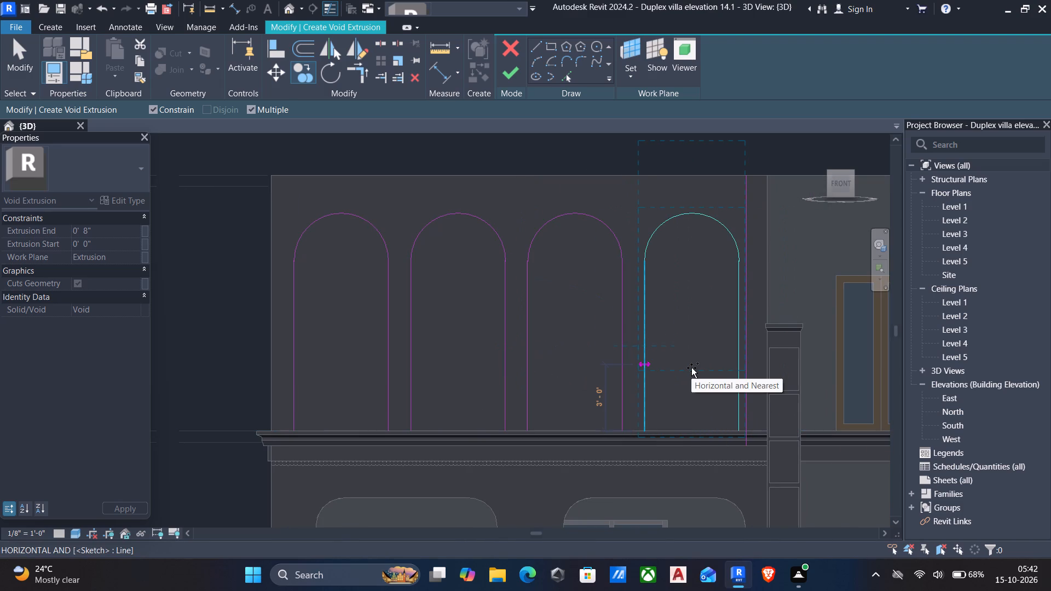
pyautogui.press('Escape')
pyautogui.press('Escape')
# Delete the leftover vertical sketch line between the innermost arched outline and the projection's inner edge.
pyautogui.click(748, 240)
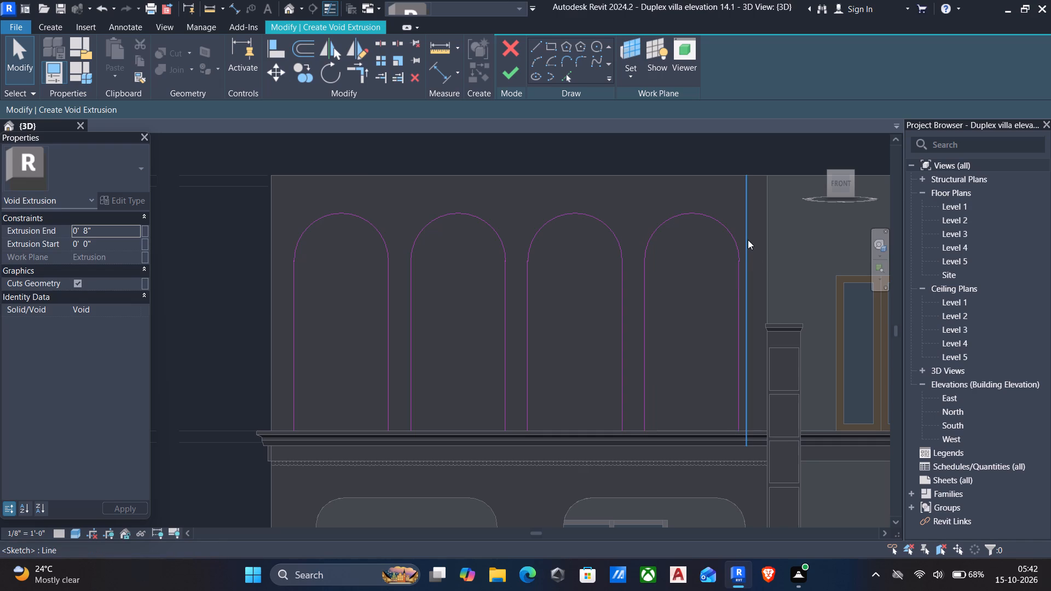
pyautogui.press('Delete')
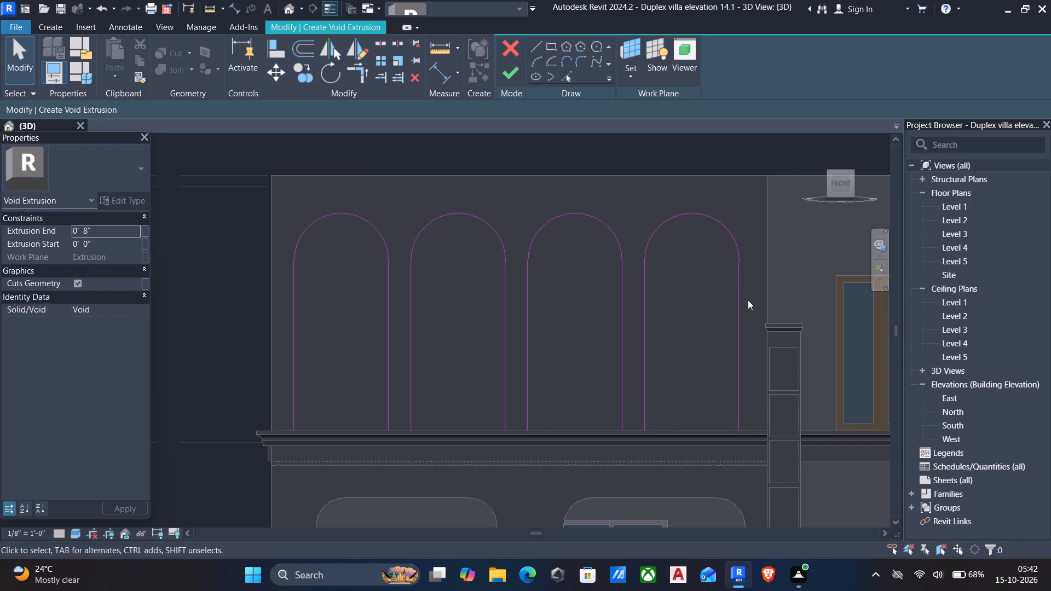
# Measure the distance along the Level 3 line from the innermost arch's bottom corner to the projection's inner edge.
pyautogui.write('dd')
pyautogui.scroll(5, 754, 408)
pyautogui.scroll(6, 741, 450)
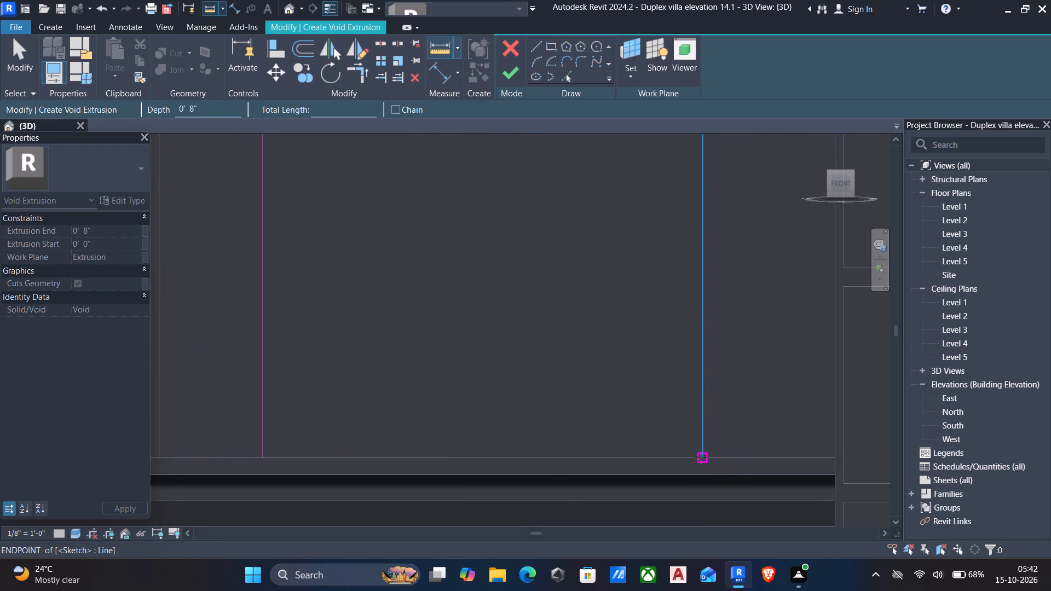
pyautogui.click(701, 457)
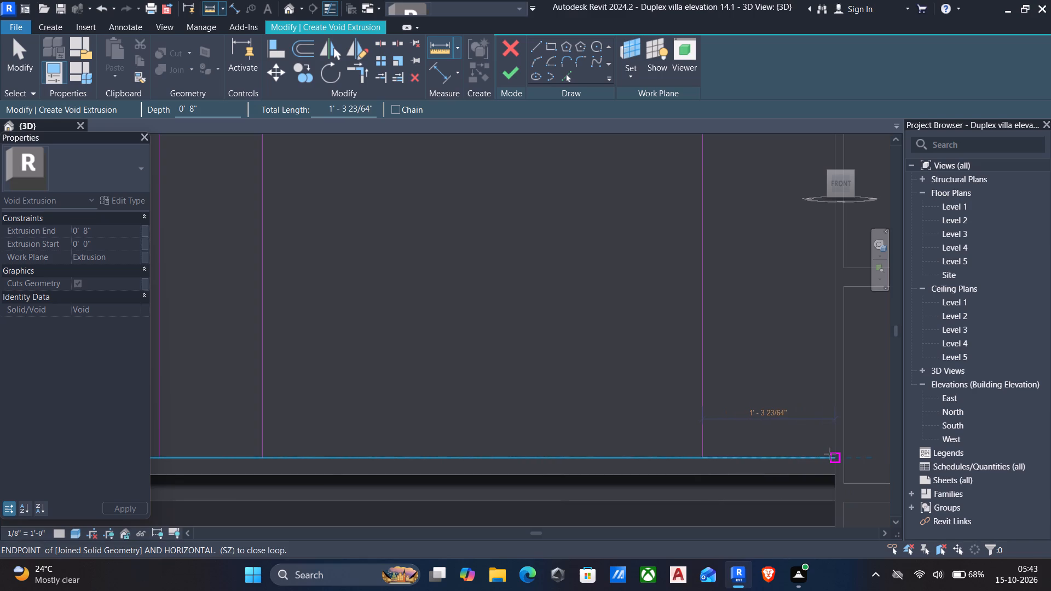
pyautogui.click(830, 455)
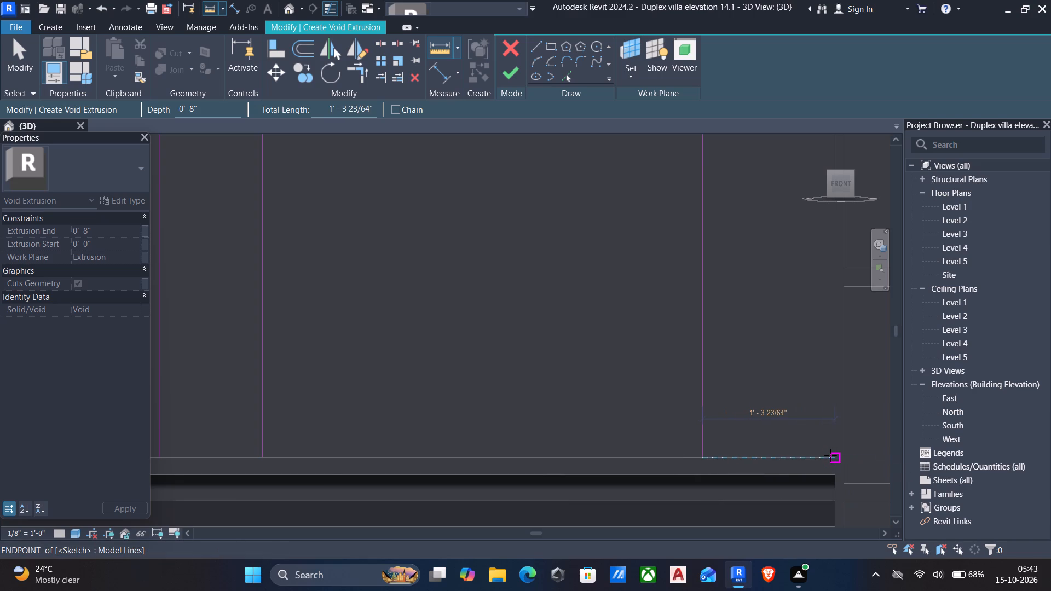
pyautogui.moveTo(633, 455); pyautogui.dragTo(711, 453, button='middle')
pyautogui.scroll(-7, 711, 453)
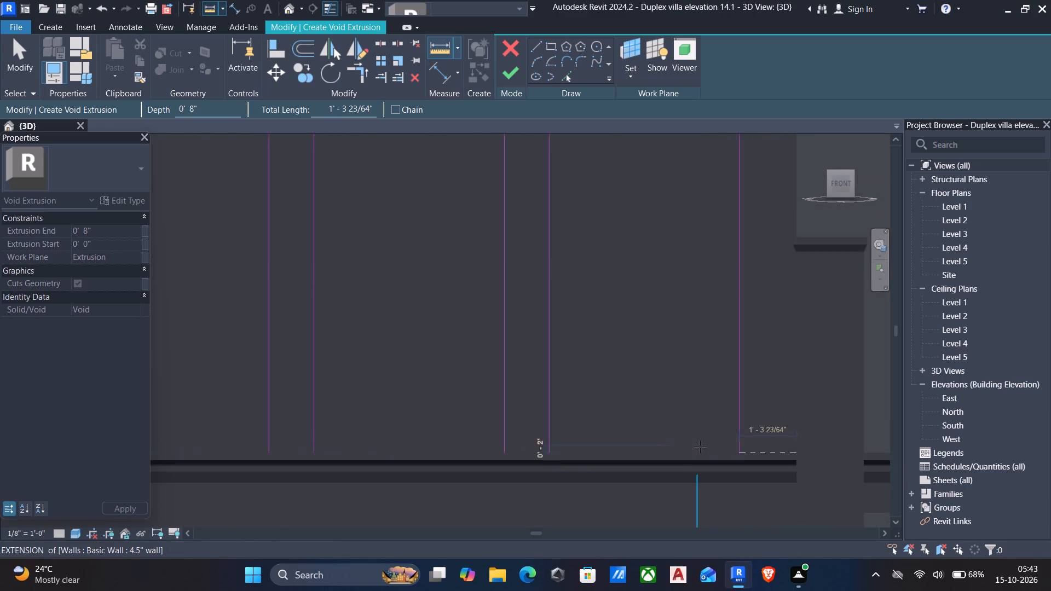
pyautogui.scroll(-6, 700, 447)
pyautogui.press('Escape')
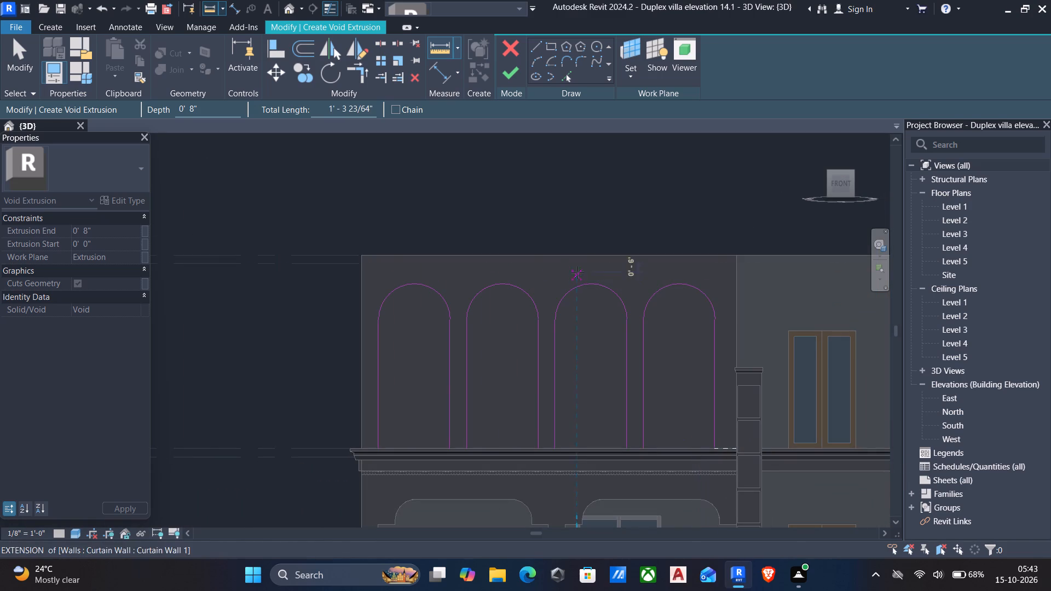
pyautogui.press('Escape')
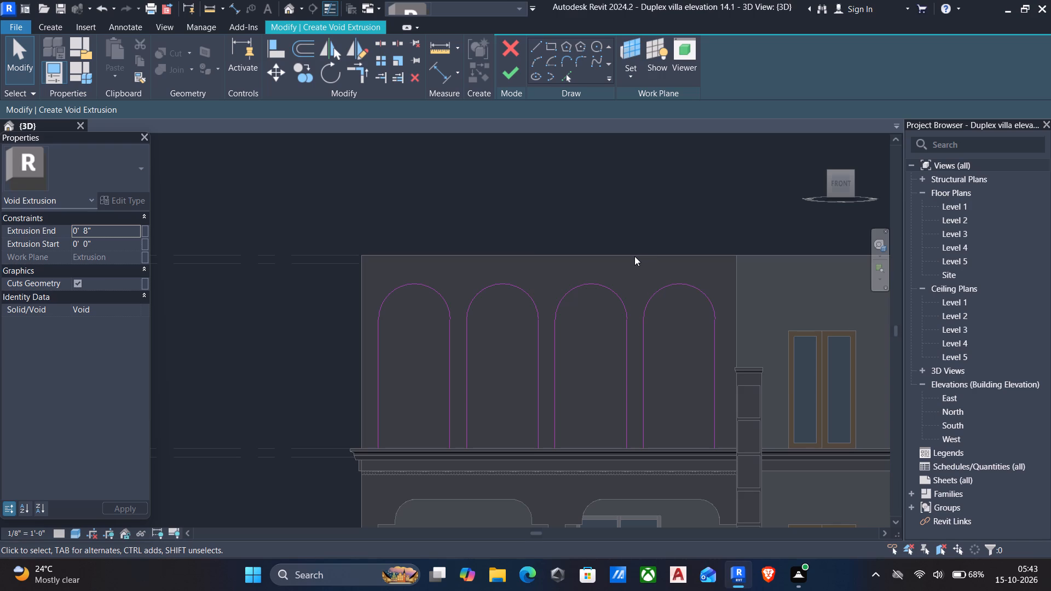
# Nudge the whole innermost arched outline about 2" toward the projection's inner edge.
pyautogui.moveTo(634, 256); pyautogui.dragTo(704, 407)
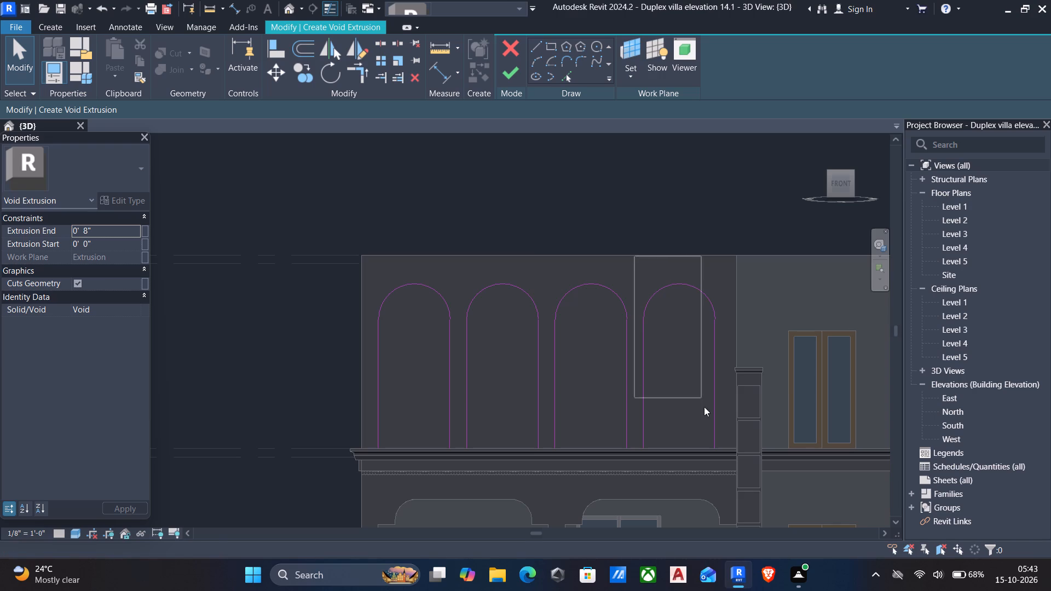
pyautogui.moveTo(704, 407); pyautogui.dragTo(739, 477)
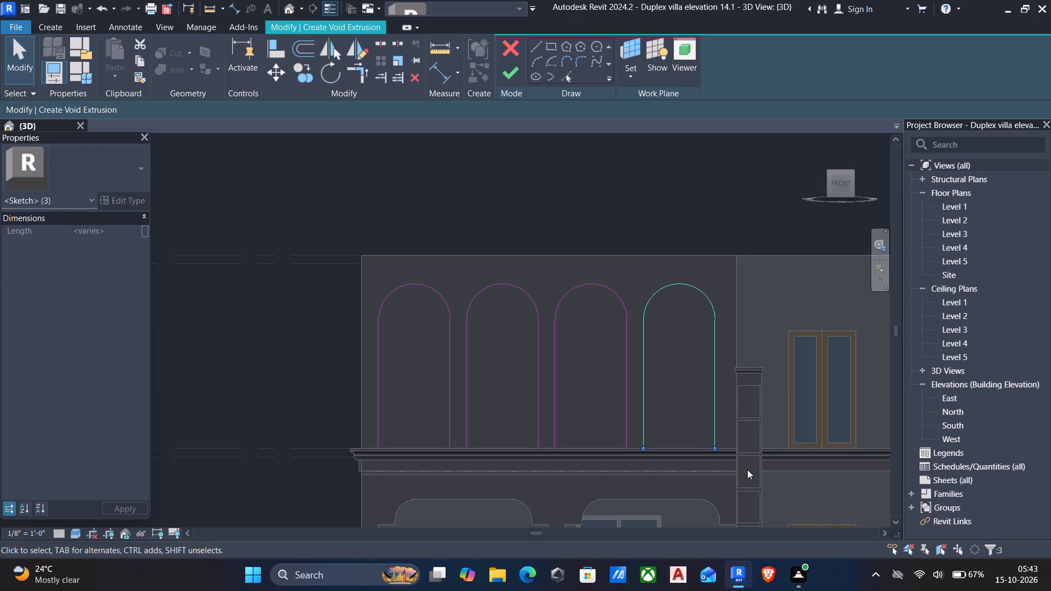
pyautogui.press('Right')
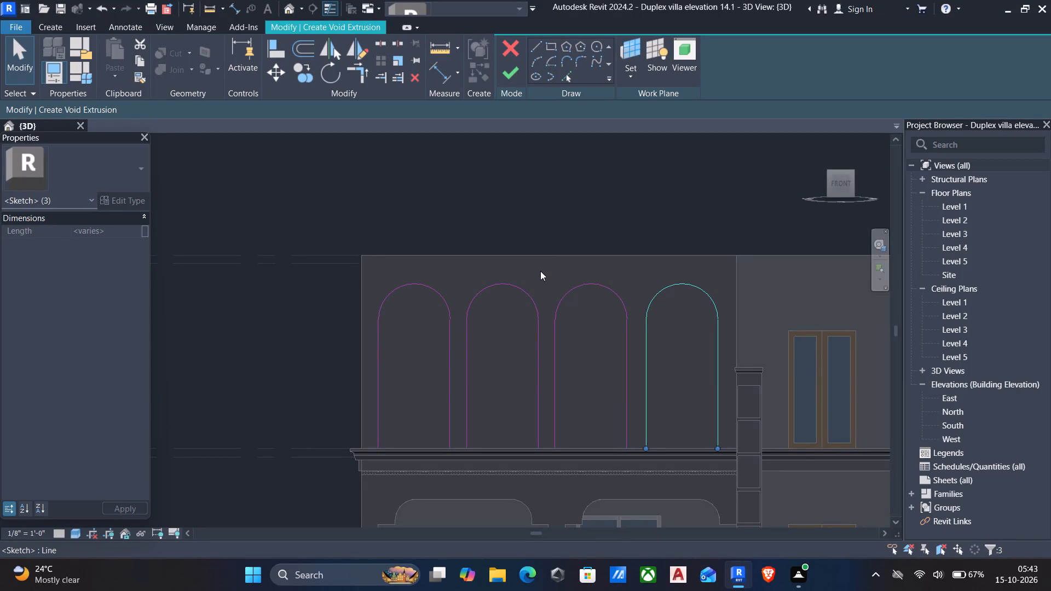
# Measure again from the innermost arch's bottom corner to the projection's inner edge.
pyautogui.write('dd')
pyautogui.scroll(6, 744, 493)
pyautogui.scroll(6, 670, 422)
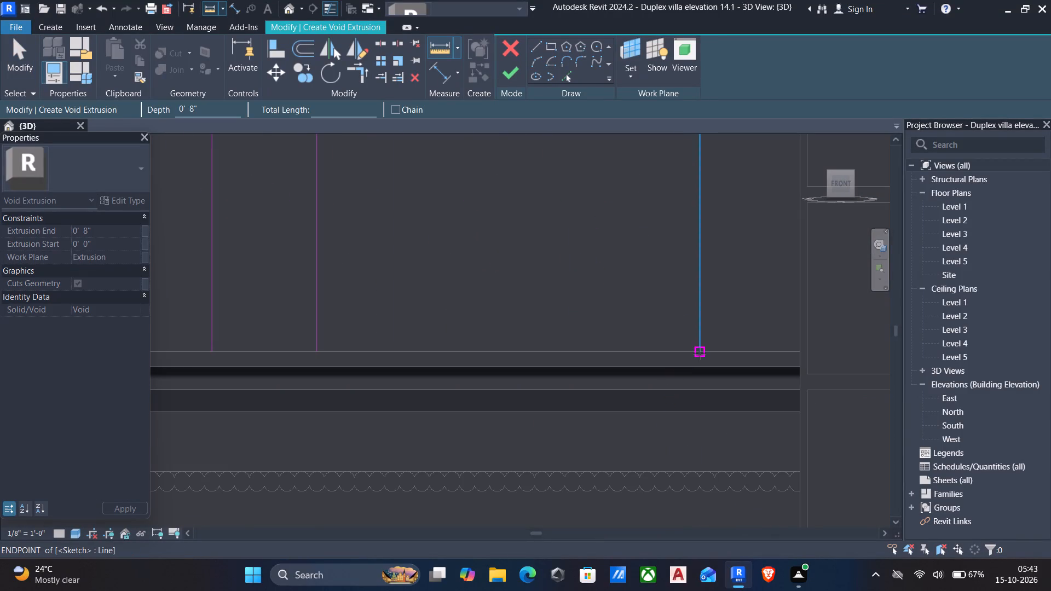
pyautogui.click(700, 350)
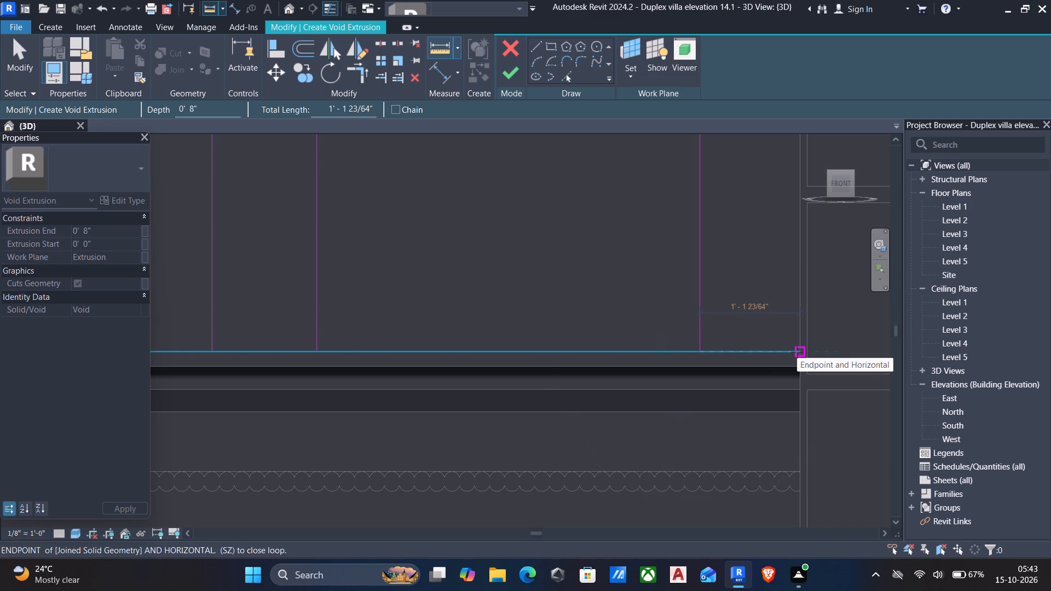
pyautogui.click(797, 352)
pyautogui.press('Escape')
# Measure the gap between the innermost arched outline and the neighbouring third outline at their bottom corners.
pyautogui.scroll(-10, 797, 352)
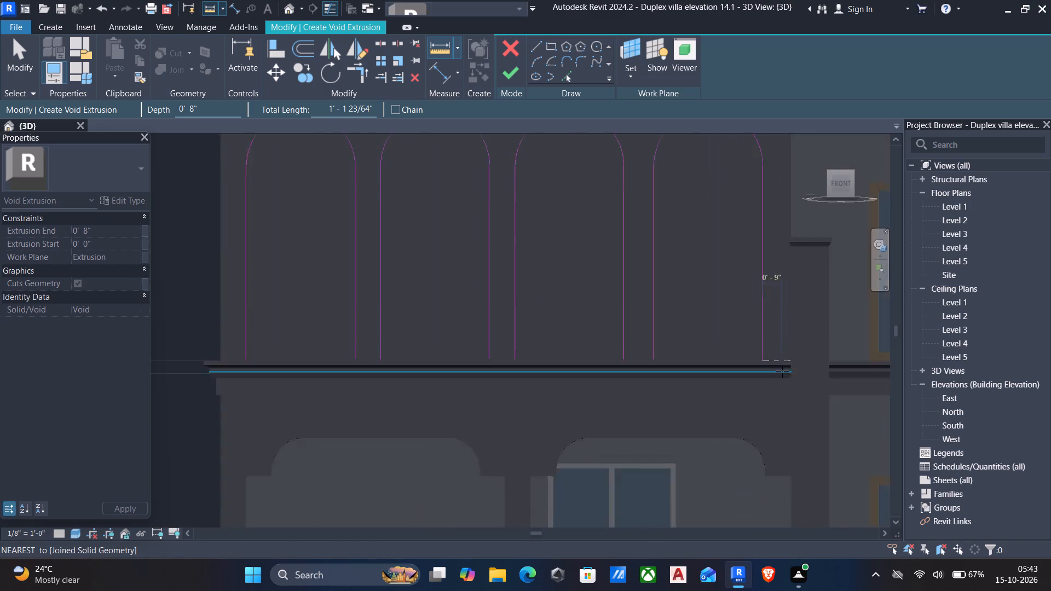
pyautogui.scroll(-2, 782, 371)
pyautogui.scroll(5, 660, 353)
pyautogui.scroll(5, 705, 386)
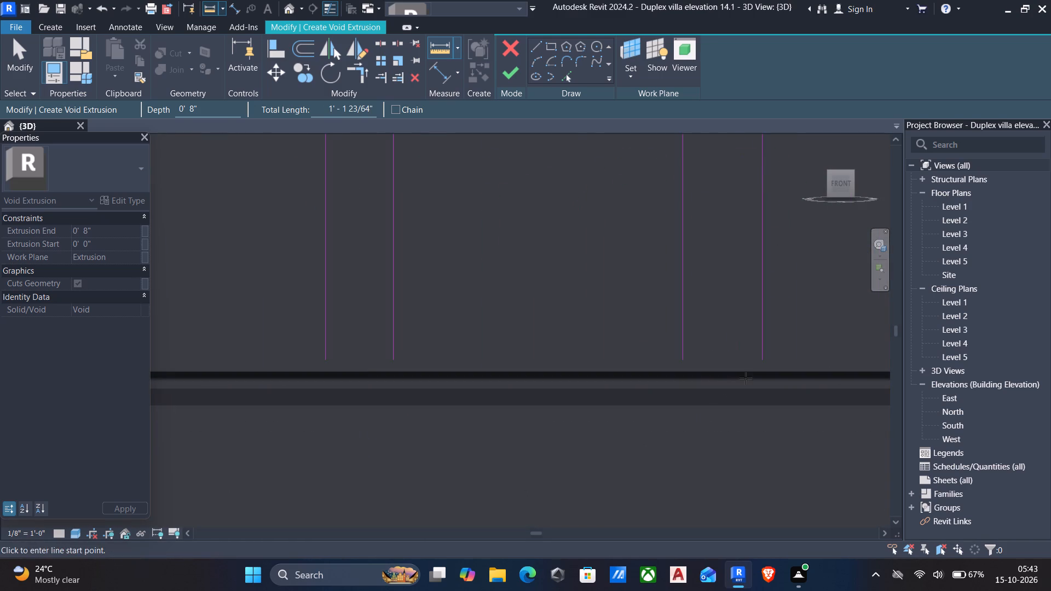
pyautogui.click(765, 360)
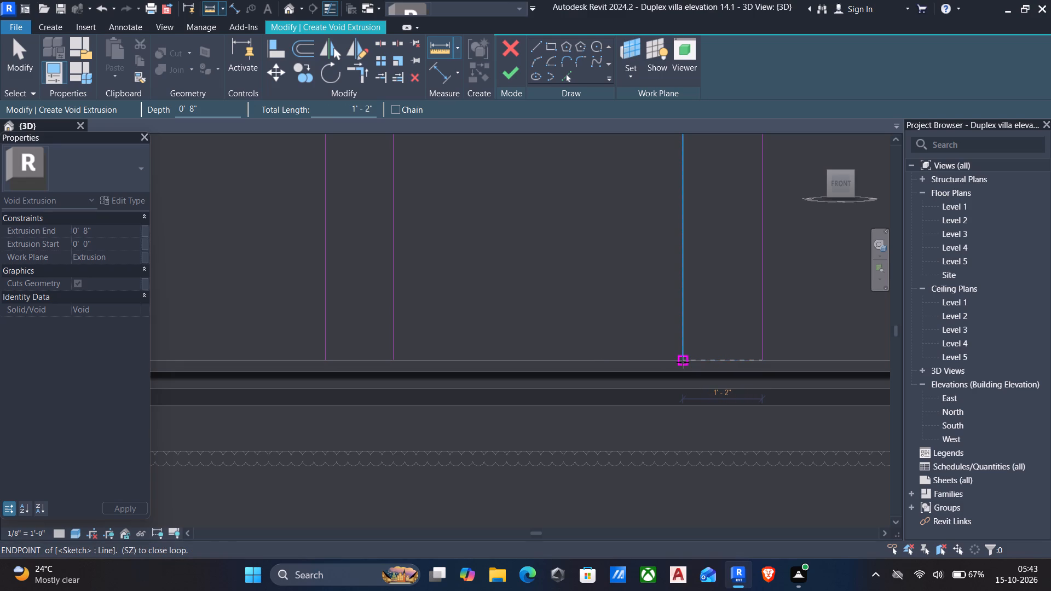
pyautogui.press('Escape')
pyautogui.scroll(-6, 683, 362)
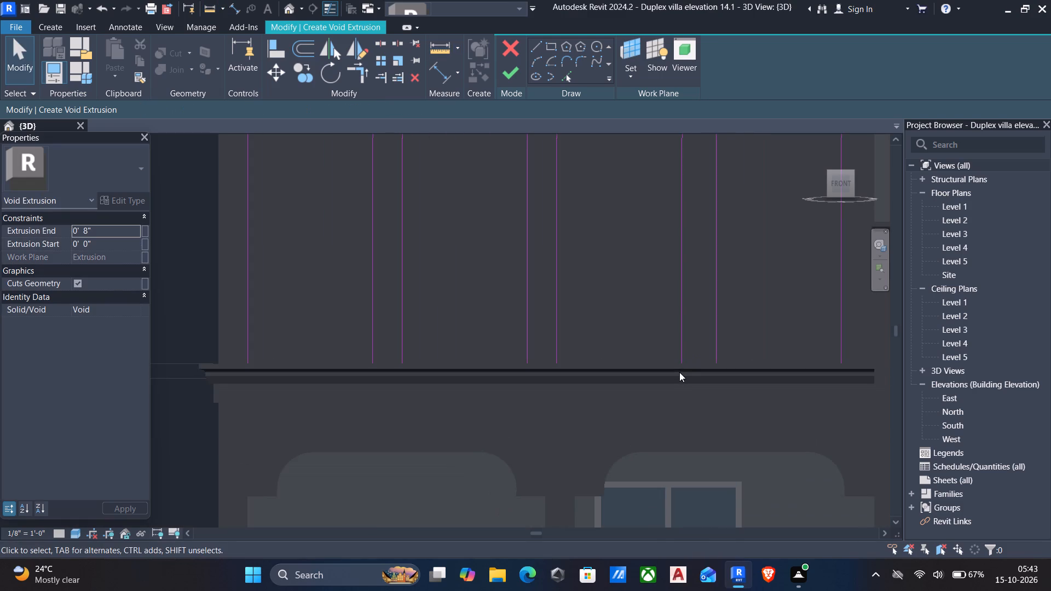
pyautogui.moveTo(673, 396); pyautogui.dragTo(672, 418, button='middle')
pyautogui.press('Escape')
# Nudge the whole third arched outline, counted from the outer edge, about 2" toward the innermost one.
pyautogui.scroll(-2, 643, 329)
pyautogui.moveTo(638, 334); pyautogui.dragTo(636, 366, button='middle')
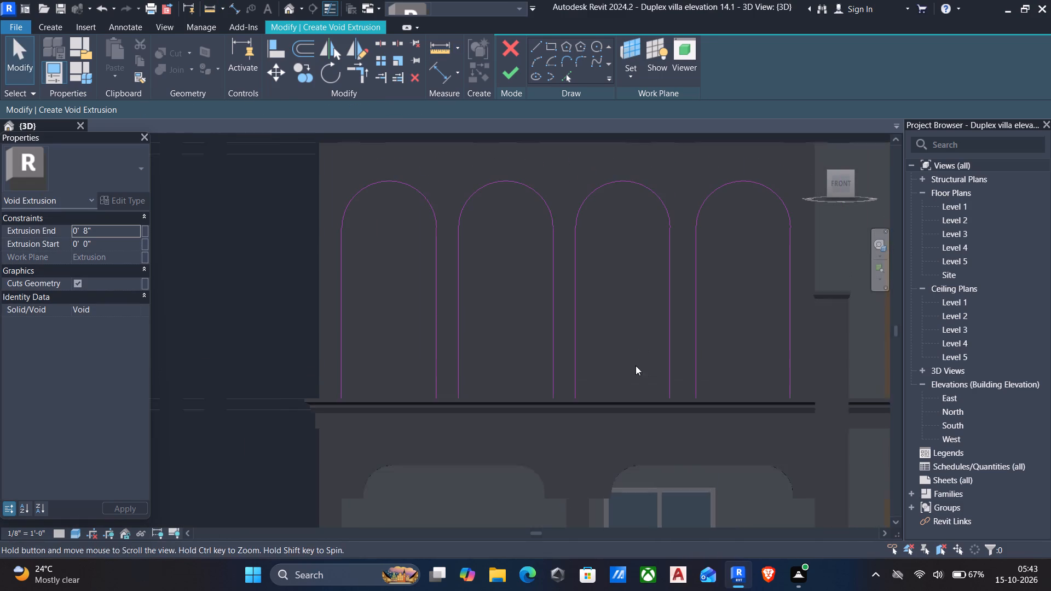
pyautogui.moveTo(636, 366); pyautogui.dragTo(636, 364, button='middle')
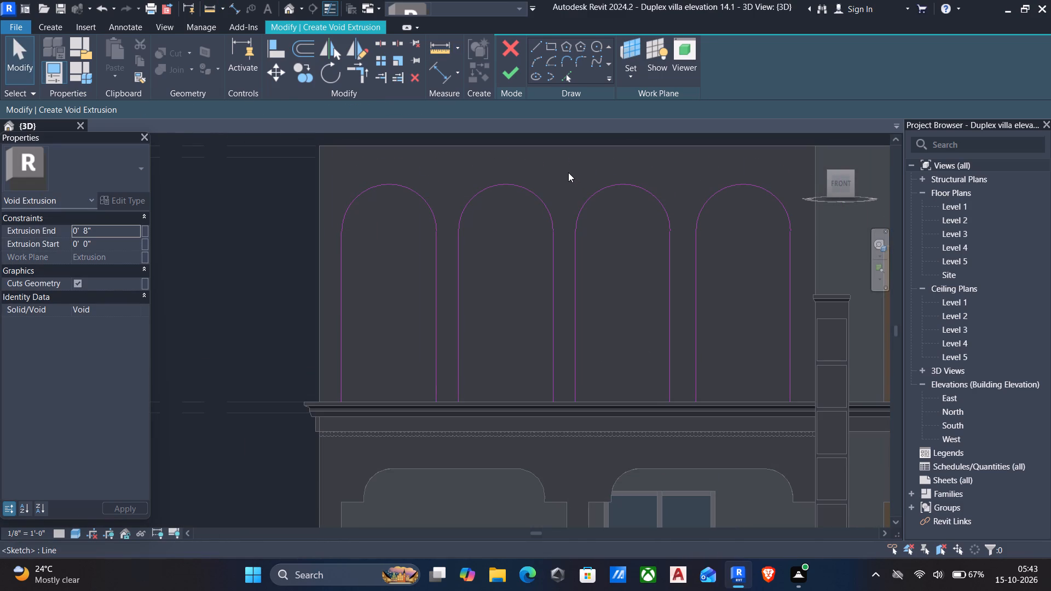
pyautogui.moveTo(563, 169); pyautogui.dragTo(693, 444)
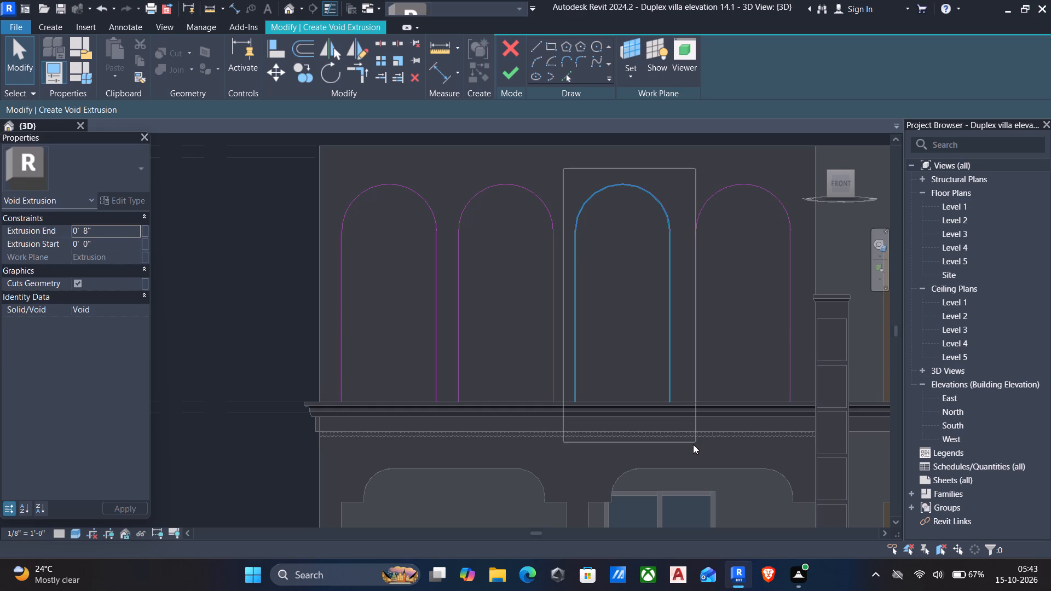
pyautogui.moveTo(693, 444); pyautogui.dragTo(677, 450)
pyautogui.press('Right')
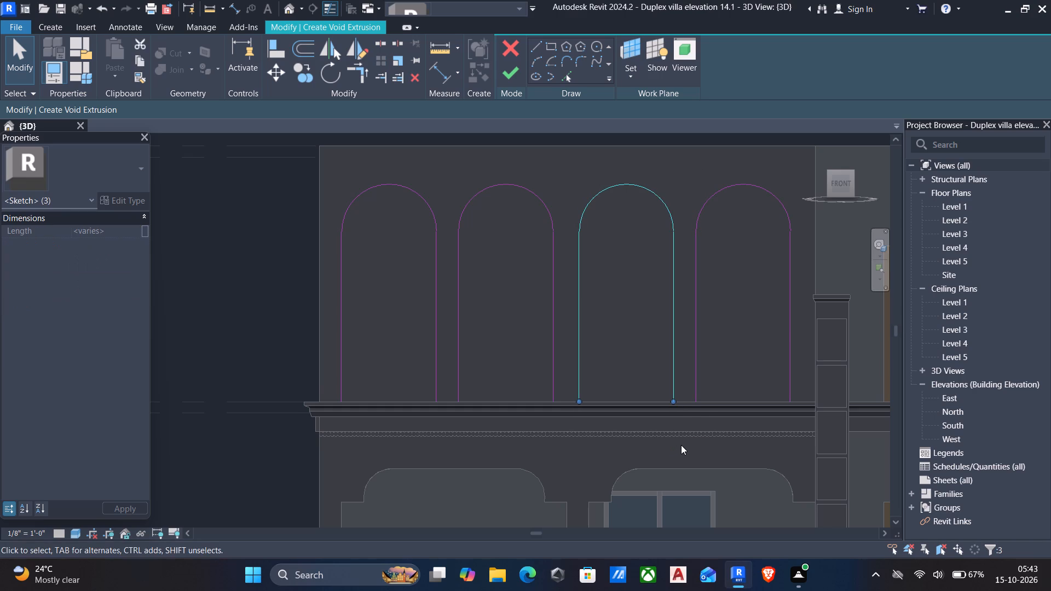
# Measure the gap between the third and innermost arched outlines along the Level 3 line.
pyautogui.write('dd')
pyautogui.scroll(2, 692, 418)
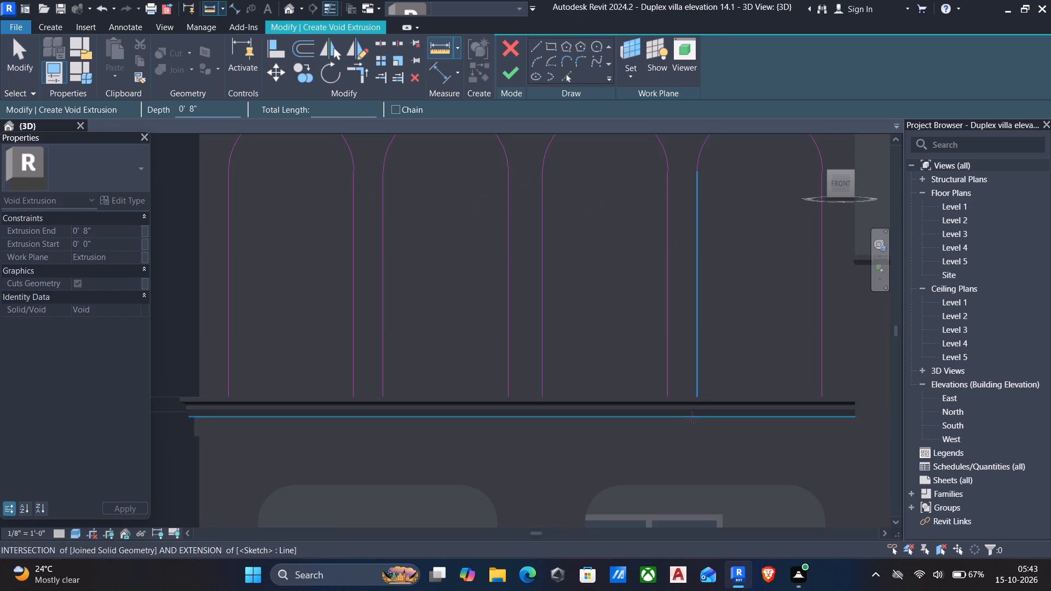
pyautogui.click(695, 396)
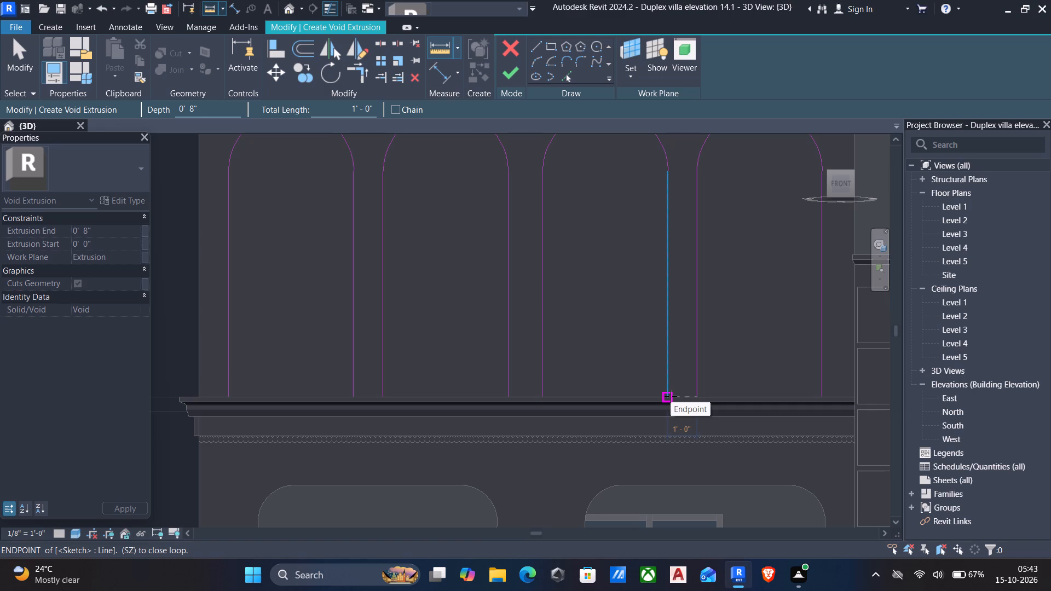
pyautogui.press('Escape')
# Nudge the whole second arched outline, counted from the outer edge, about 2" toward the third one.
pyautogui.scroll(-1, 615, 390)
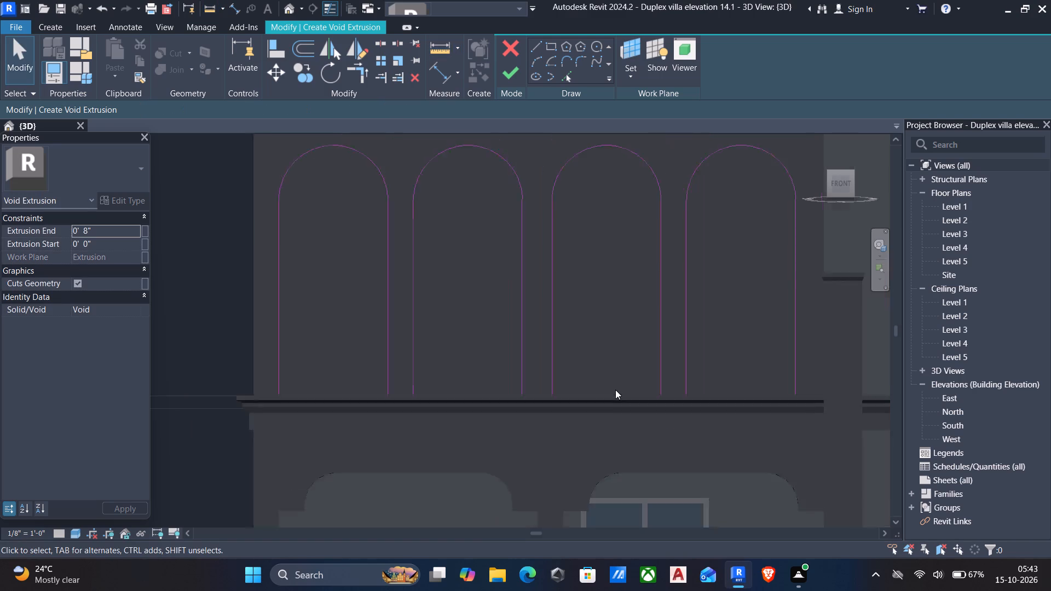
pyautogui.scroll(-1, 615, 390)
pyautogui.moveTo(412, 156); pyautogui.dragTo(470, 273)
pyautogui.moveTo(421, 149); pyautogui.dragTo(535, 411)
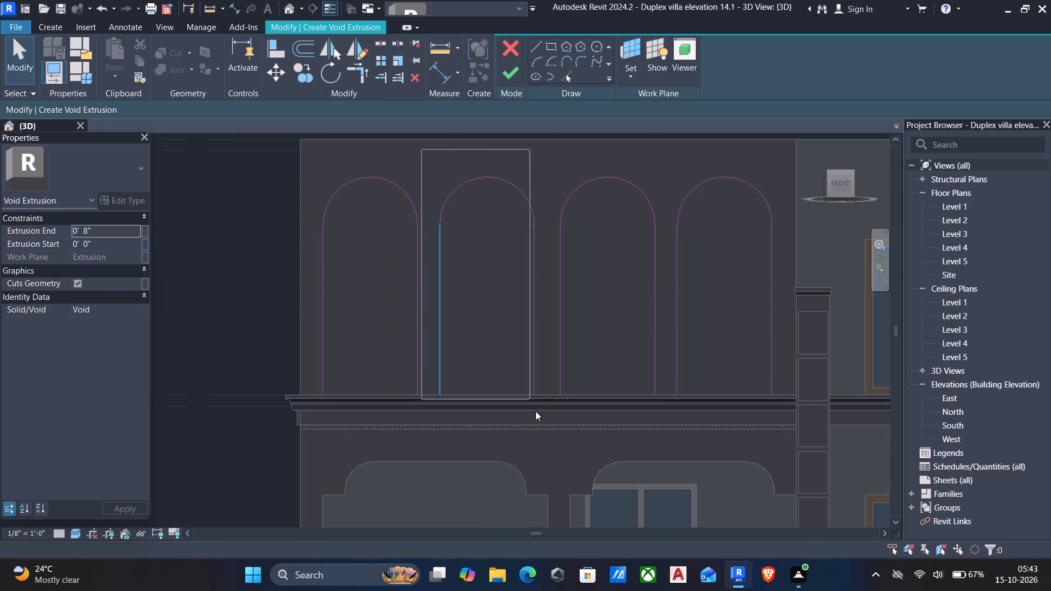
pyautogui.moveTo(535, 411); pyautogui.dragTo(555, 442)
pyautogui.press('Right')
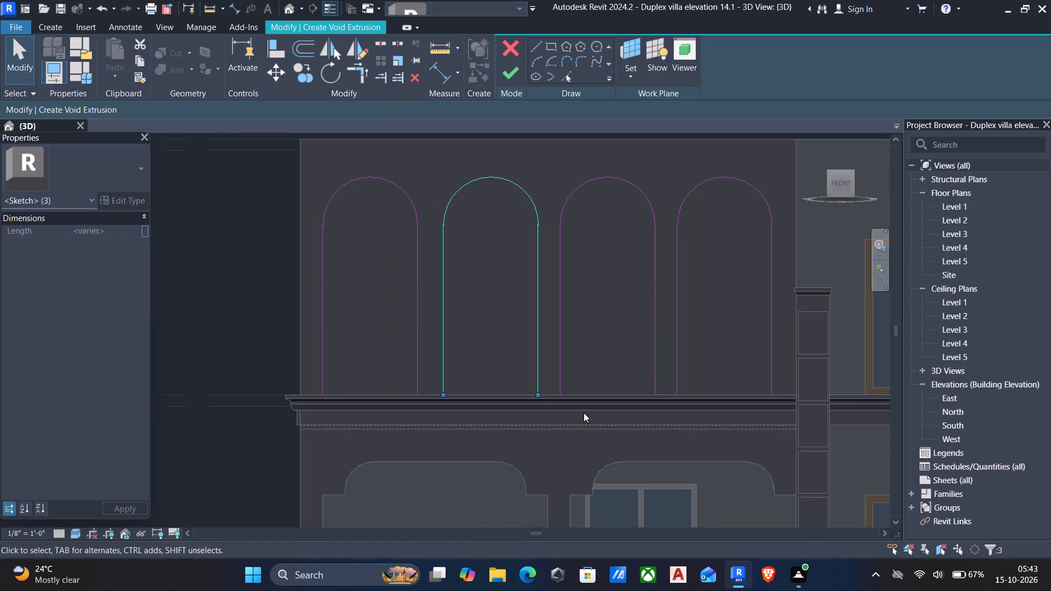
# Nudge the whole outermost arched outline about 2" toward the second one.
pyautogui.click(331, 159)
pyautogui.moveTo(317, 155); pyautogui.dragTo(390, 309)
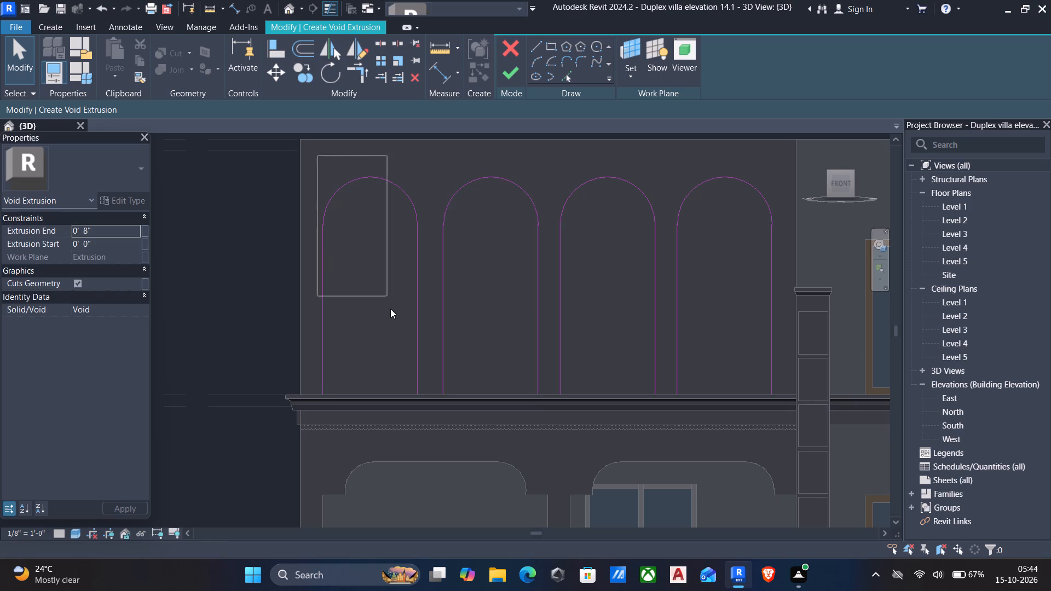
pyautogui.moveTo(390, 309); pyautogui.dragTo(430, 457)
pyautogui.press('Right')
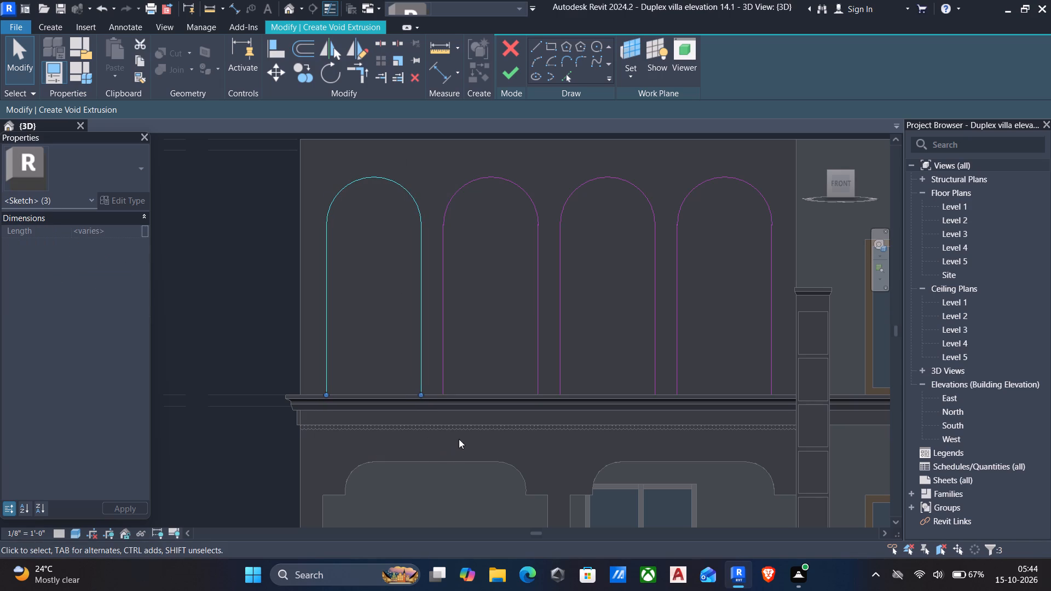
# Measure the gap between the outermost and second arched outlines at their bottom corners.
pyautogui.write('dd')
pyautogui.scroll(3, 419, 393)
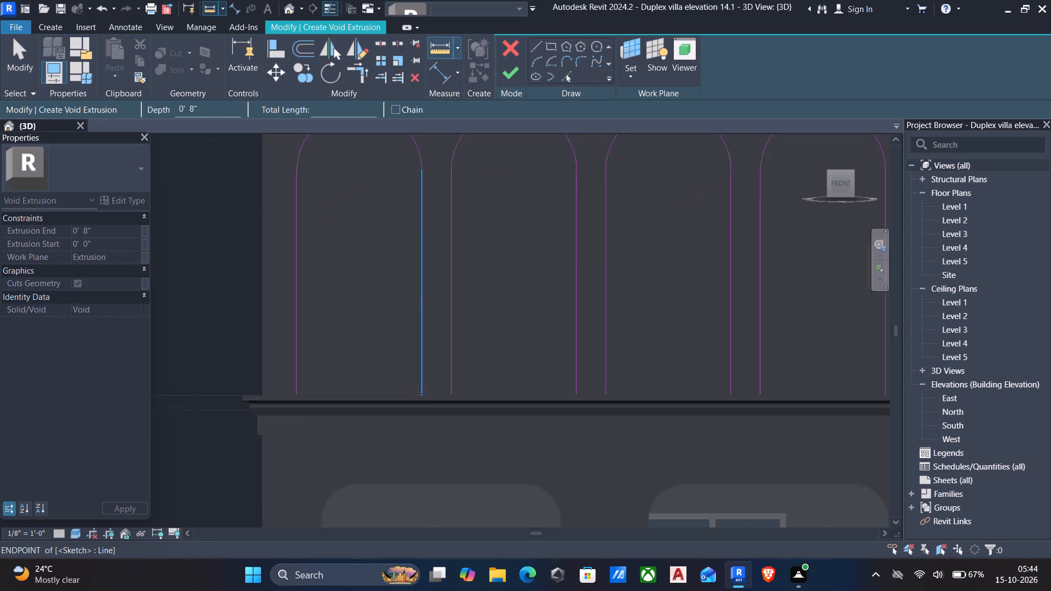
pyautogui.scroll(7, 419, 393)
pyautogui.click(519, 397)
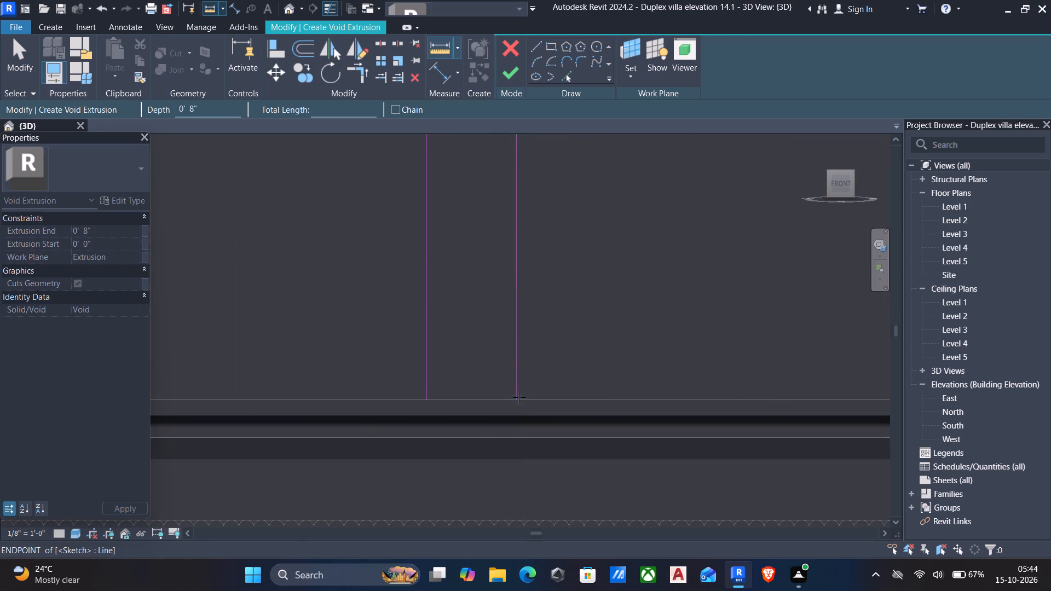
pyautogui.click(430, 397)
pyautogui.press('Escape')
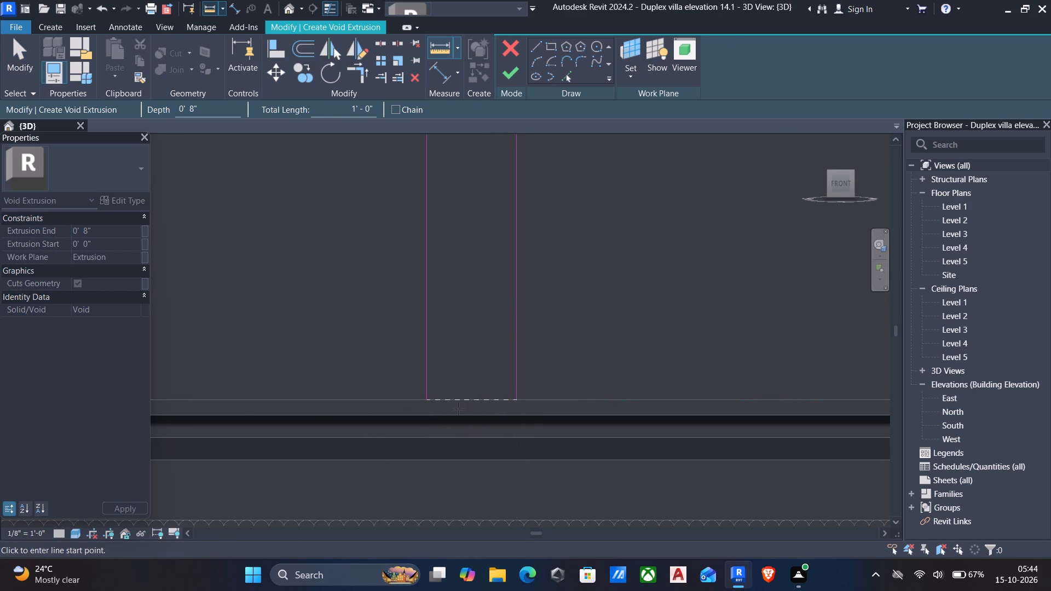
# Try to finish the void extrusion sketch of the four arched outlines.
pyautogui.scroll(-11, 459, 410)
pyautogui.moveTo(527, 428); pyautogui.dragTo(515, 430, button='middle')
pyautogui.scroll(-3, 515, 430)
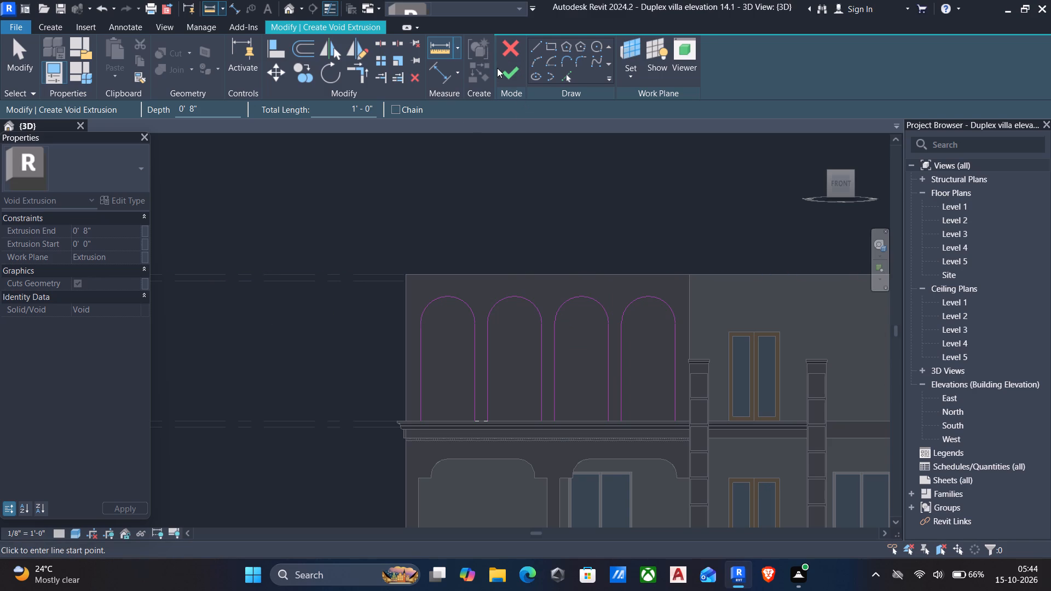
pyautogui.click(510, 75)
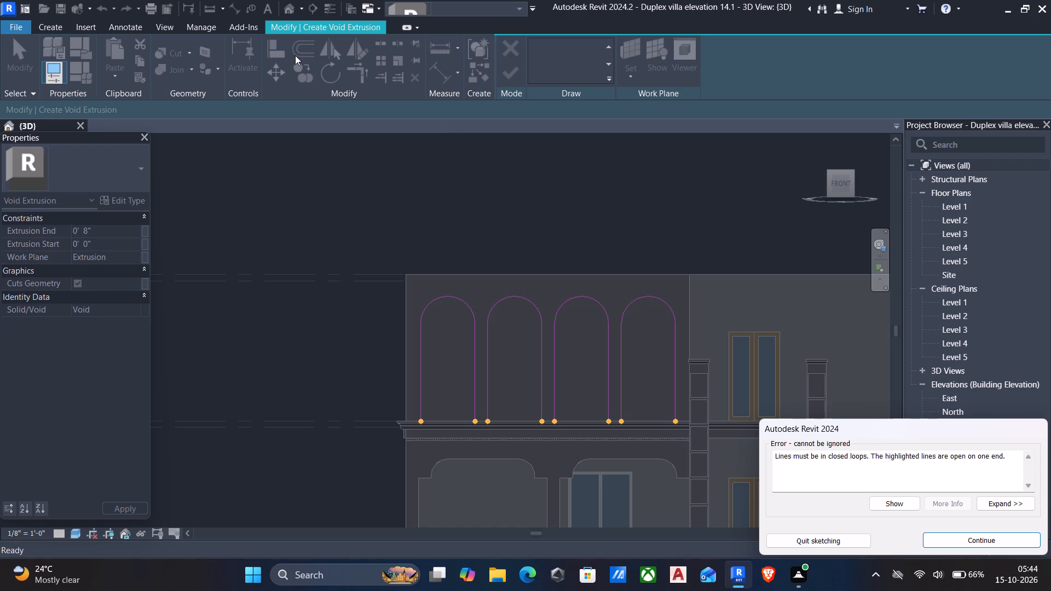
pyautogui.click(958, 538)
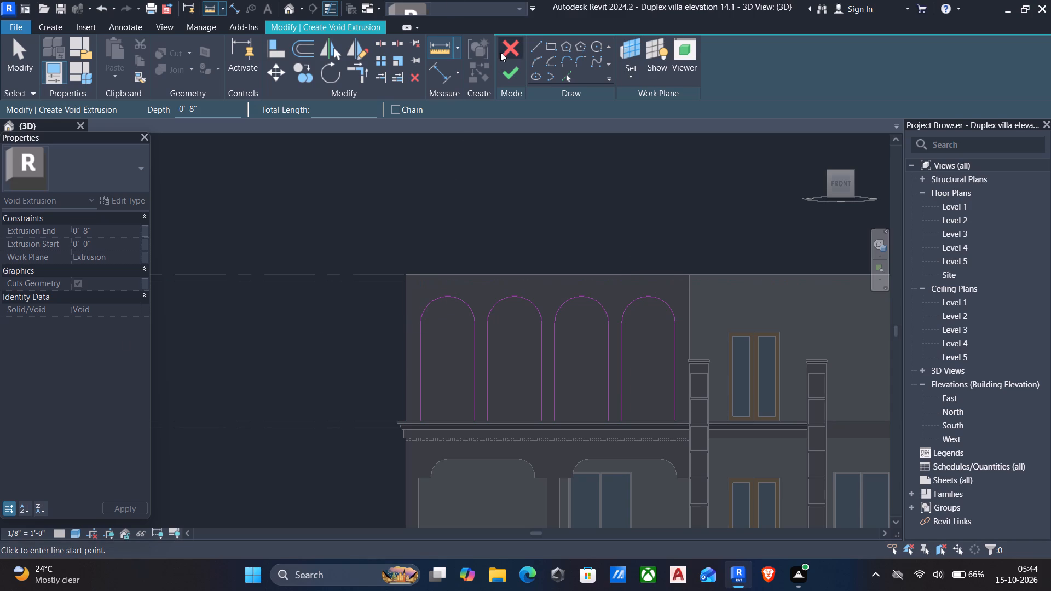
# Close the outermost arched outline with a horizontal line between its bottom corners along Level 3.
pyautogui.click(533, 50)
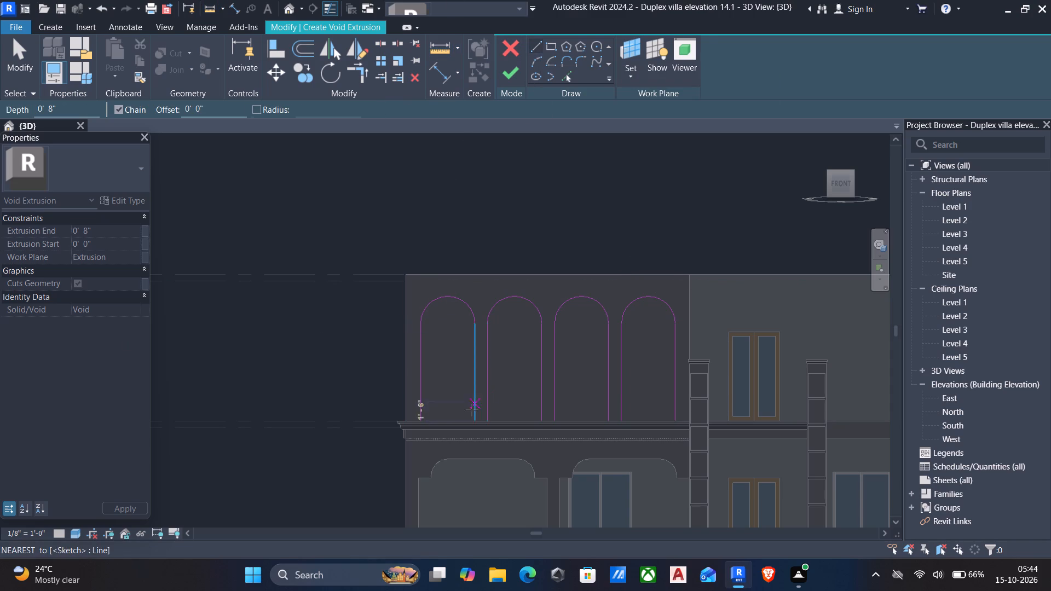
pyautogui.scroll(15, 465, 416)
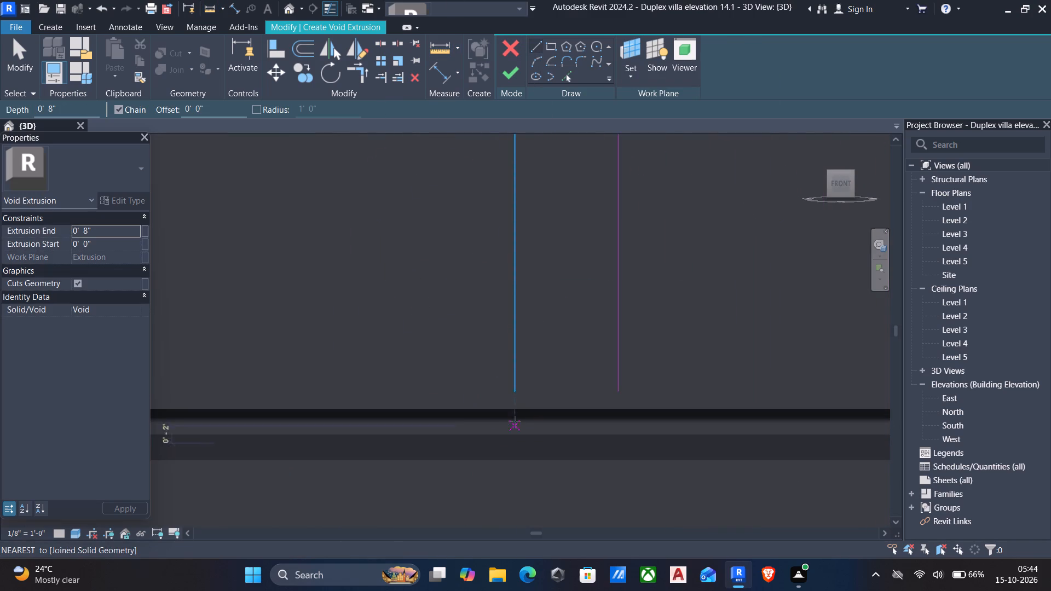
pyautogui.click(516, 393)
pyautogui.scroll(-4, 460, 397)
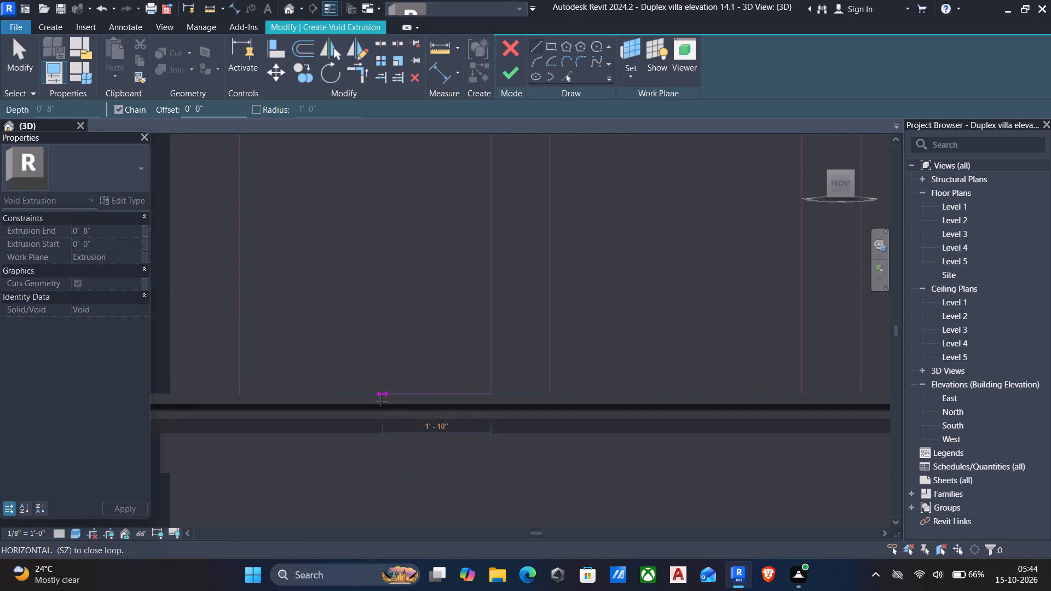
pyautogui.click(240, 396)
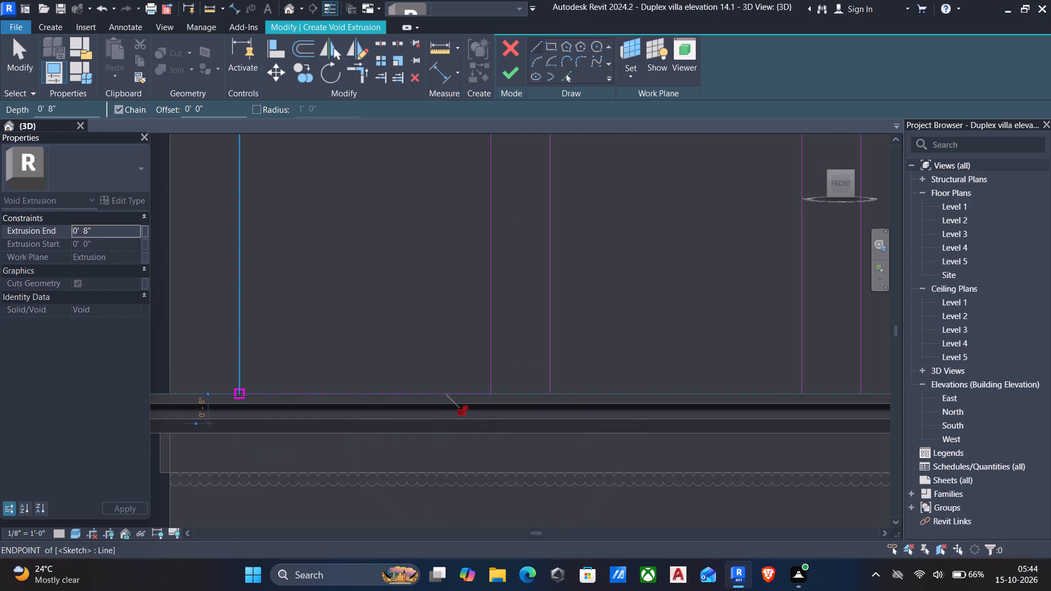
pyautogui.press('Escape')
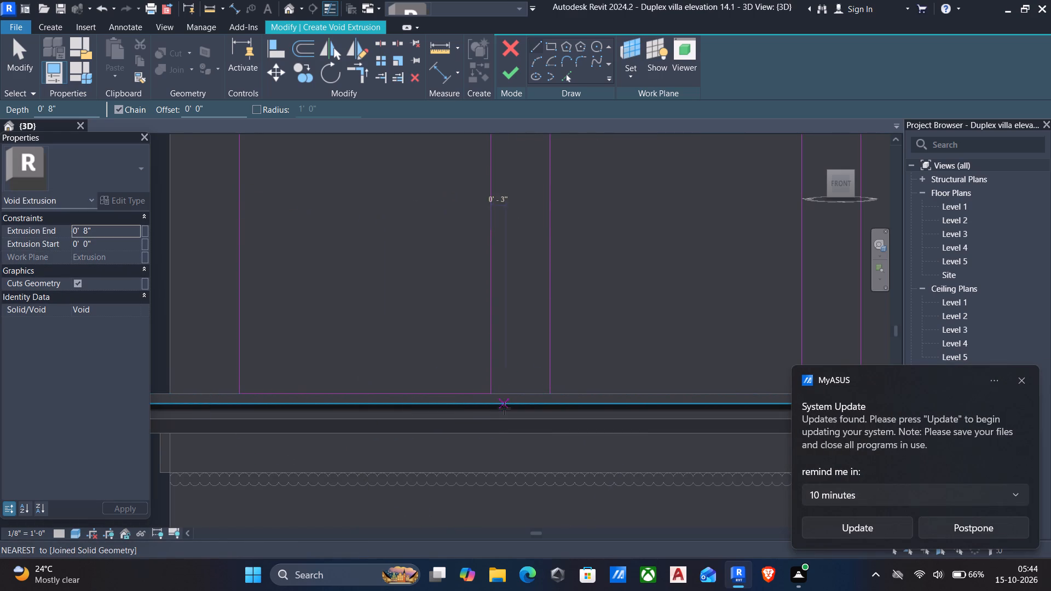
# Close each of the other three arched outlines with a 4' 3" horizontal bottom line along Level 3.
pyautogui.click(546, 393)
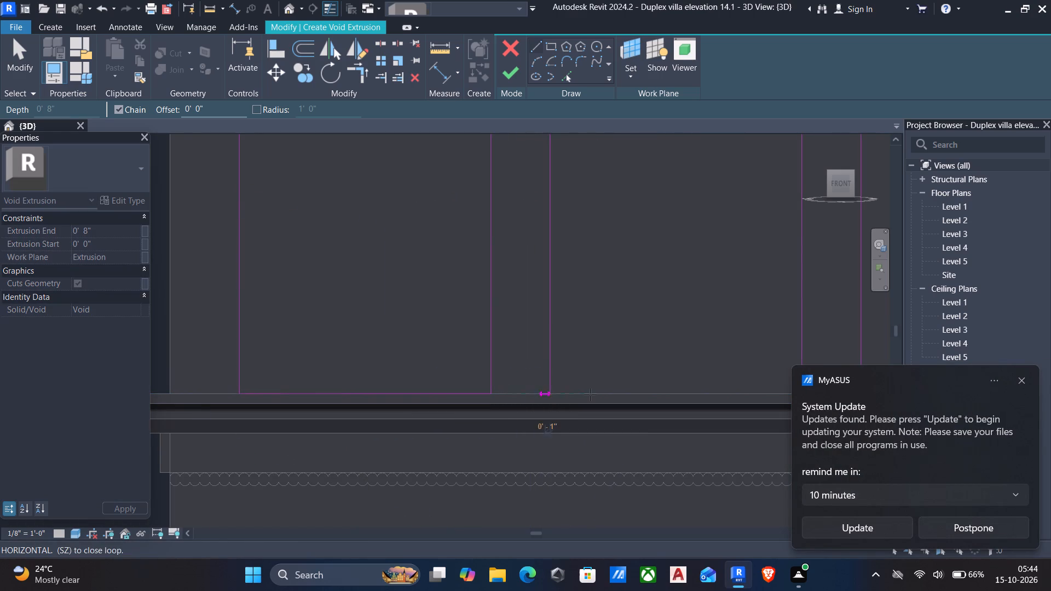
pyautogui.scroll(-3, 593, 395)
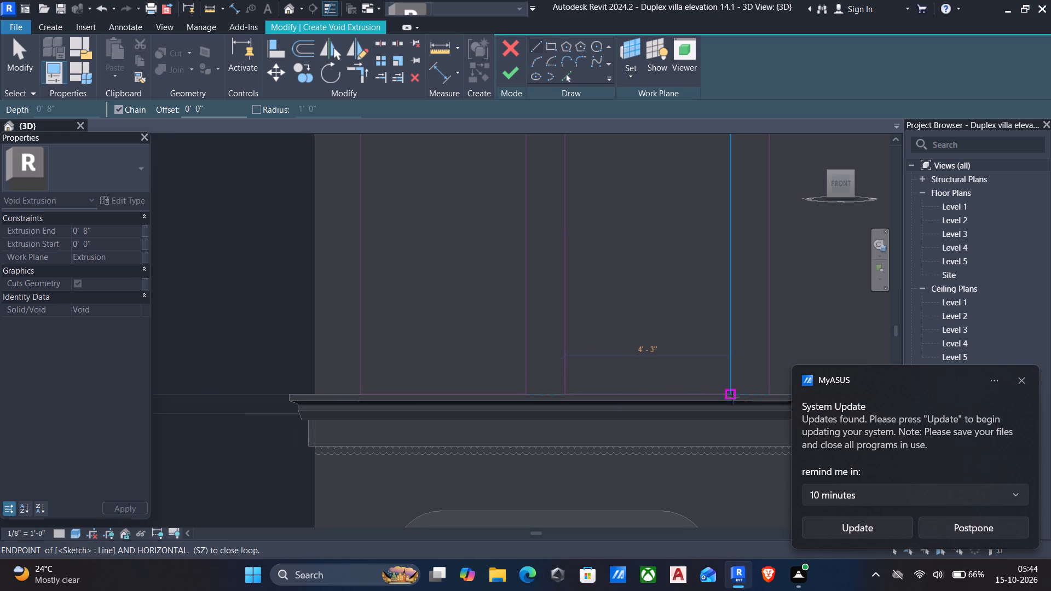
pyautogui.click(732, 399)
pyautogui.moveTo(714, 401); pyautogui.dragTo(518, 434, button='middle')
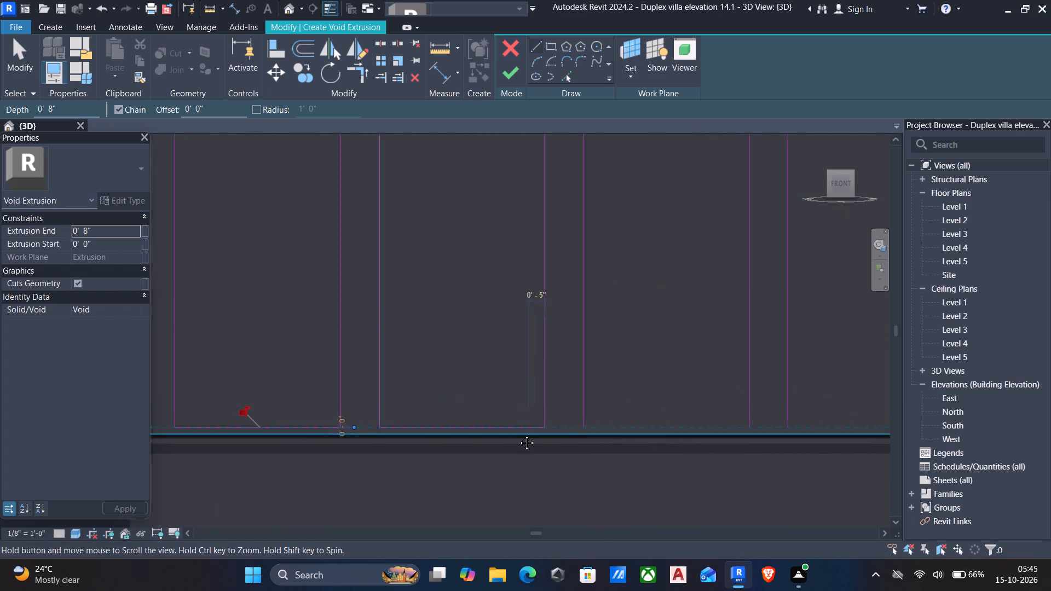
pyautogui.moveTo(518, 434); pyautogui.dragTo(460, 433, button='middle')
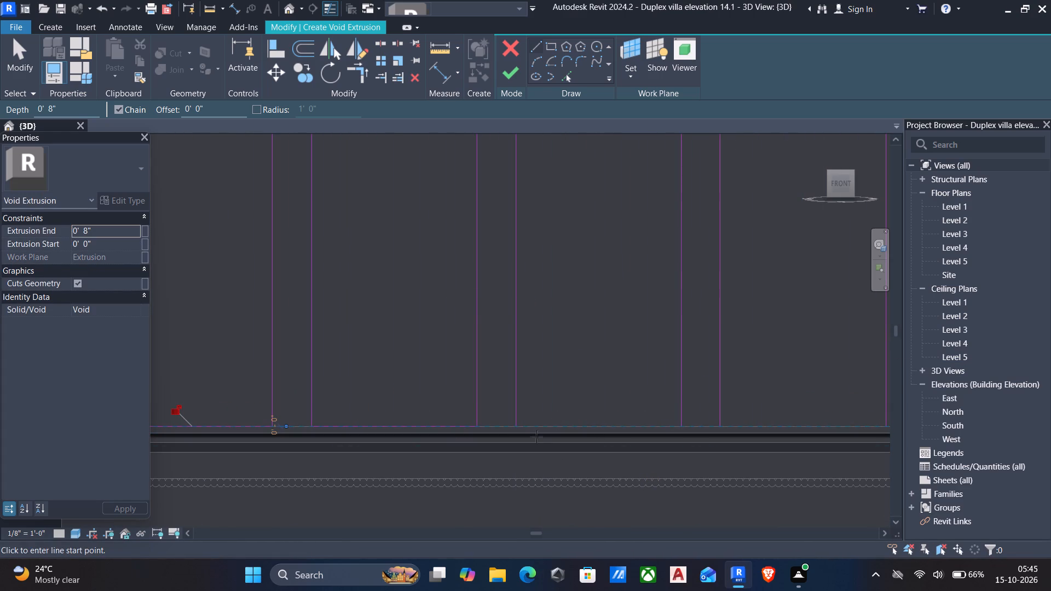
pyautogui.press('Escape')
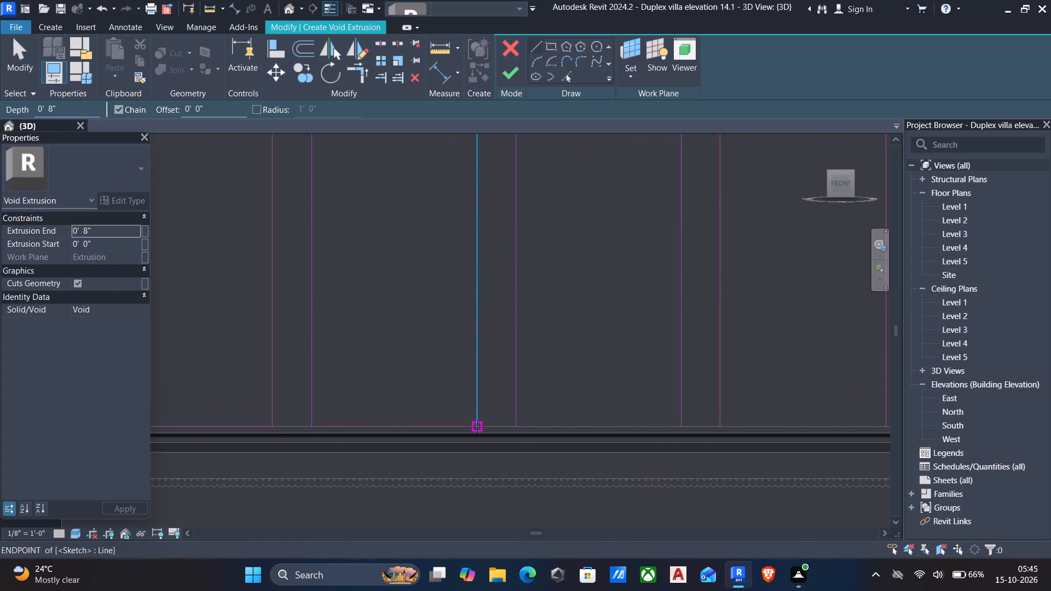
pyautogui.click(517, 426)
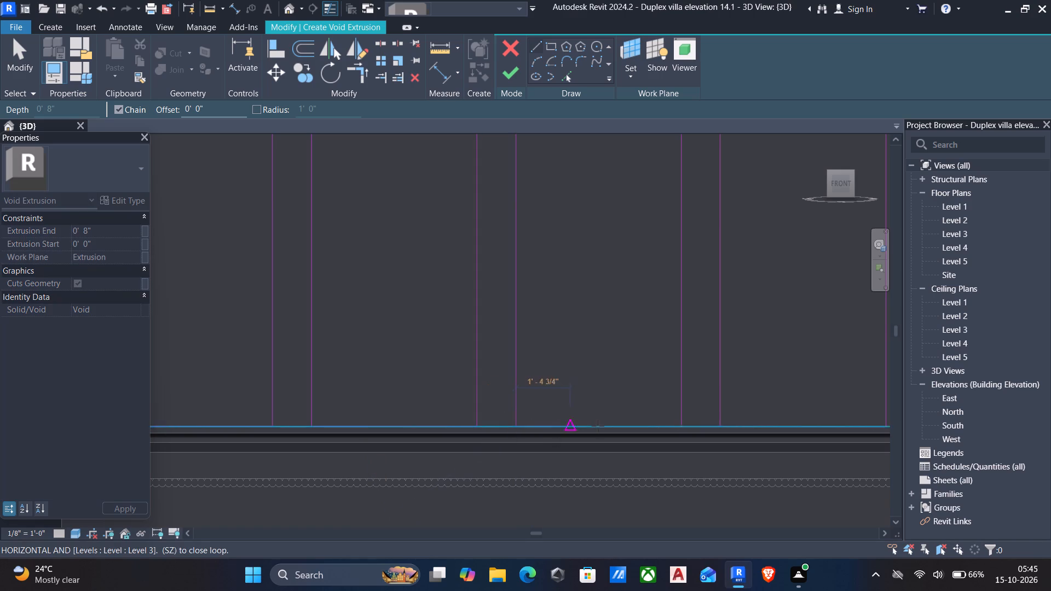
pyautogui.click(676, 422)
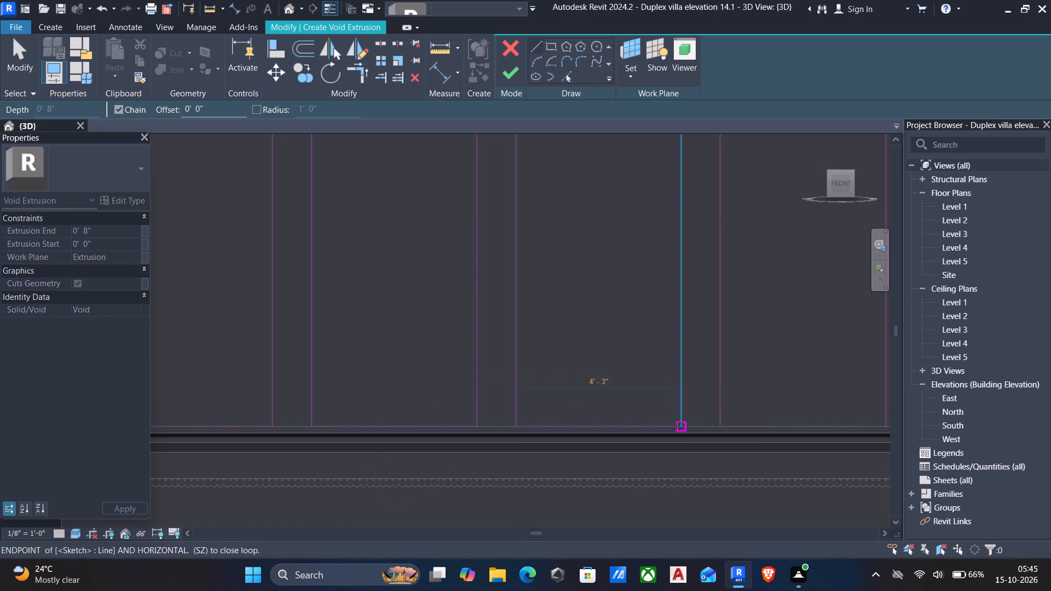
pyautogui.press('Escape')
pyautogui.scroll(-3, 672, 432)
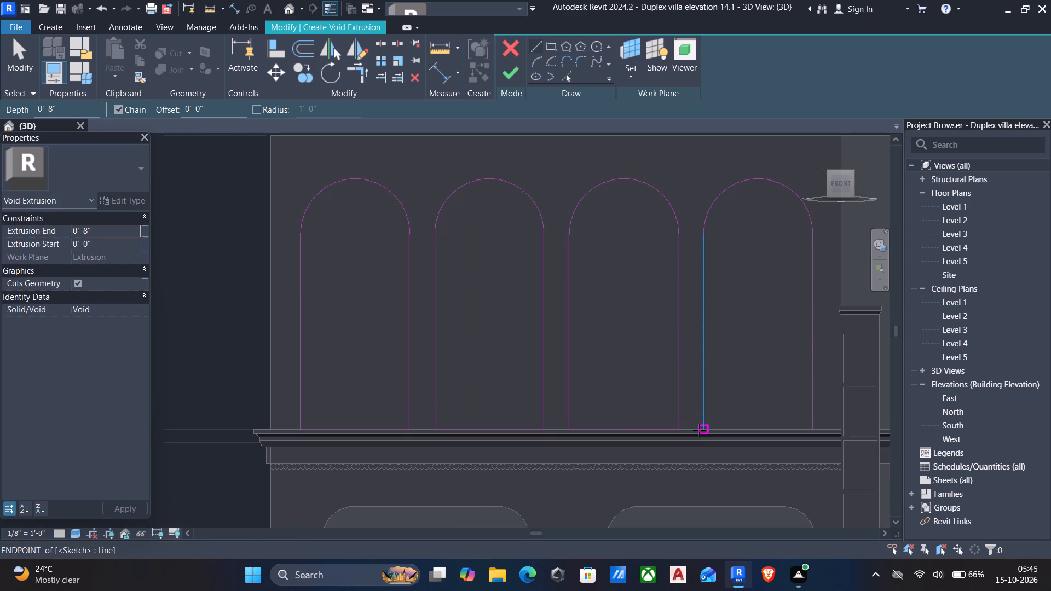
pyautogui.click(699, 430)
pyautogui.click(811, 426)
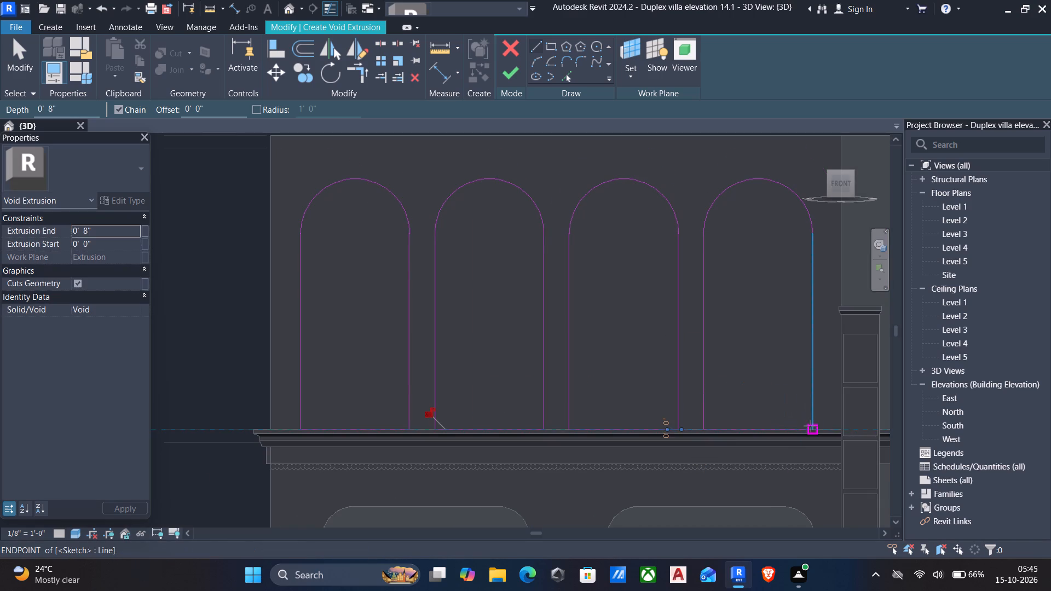
pyautogui.press('Escape')
pyautogui.press('Escape')
# Check the closed bottom corners up close and finish the void extrusion sketch.
pyautogui.scroll(5, 703, 436)
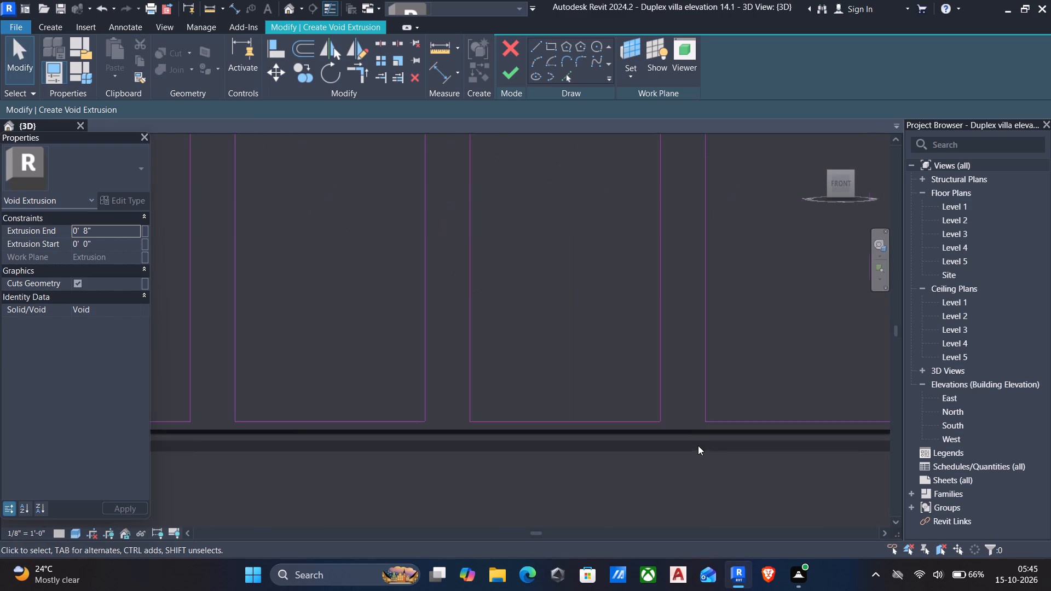
pyautogui.scroll(5, 671, 410)
pyautogui.scroll(5, 617, 435)
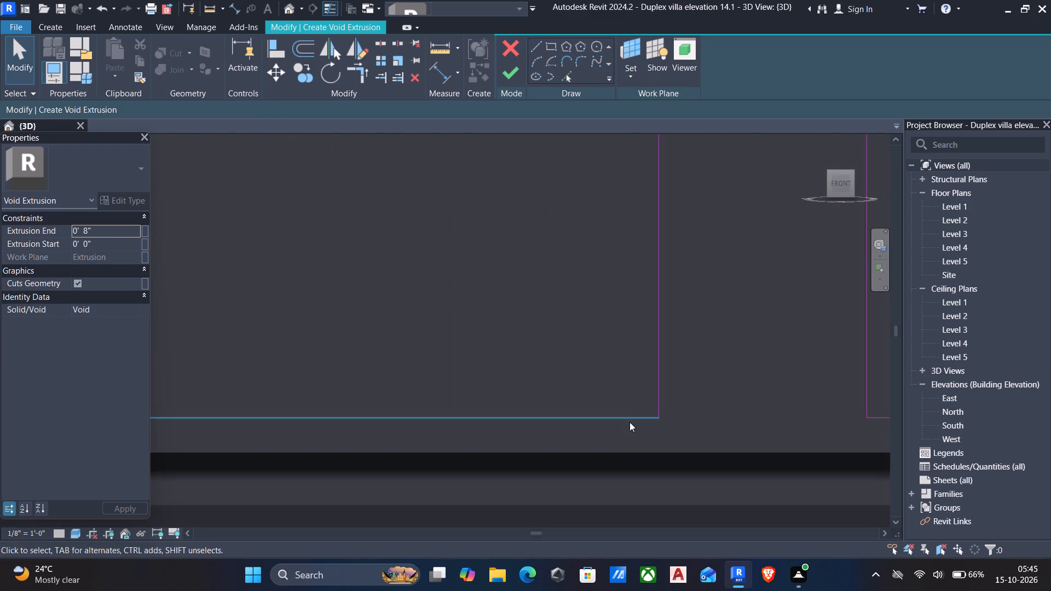
pyautogui.scroll(5, 634, 419)
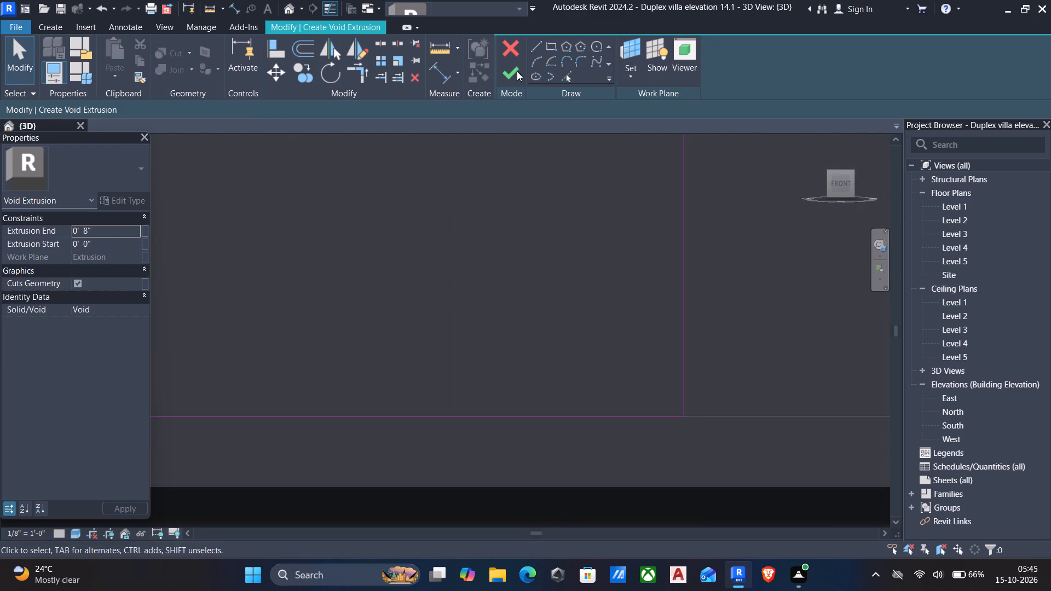
pyautogui.click(515, 71)
# Examine how the arched void cuts into the upper-storey projection from the side and the front.
pyautogui.scroll(-7, 550, 181)
pyautogui.scroll(-6, 546, 235)
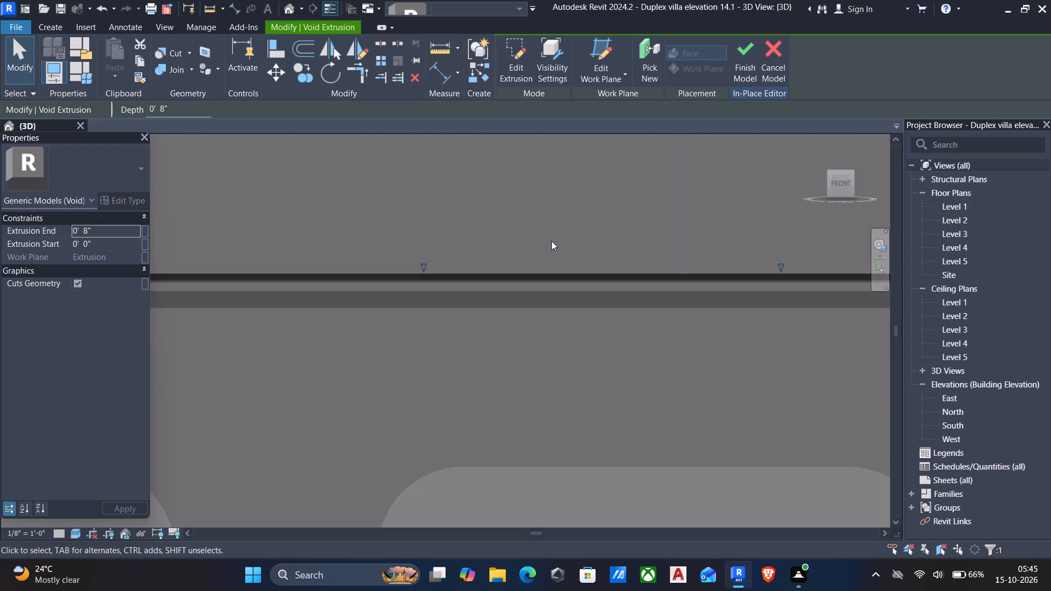
pyautogui.scroll(-7, 551, 241)
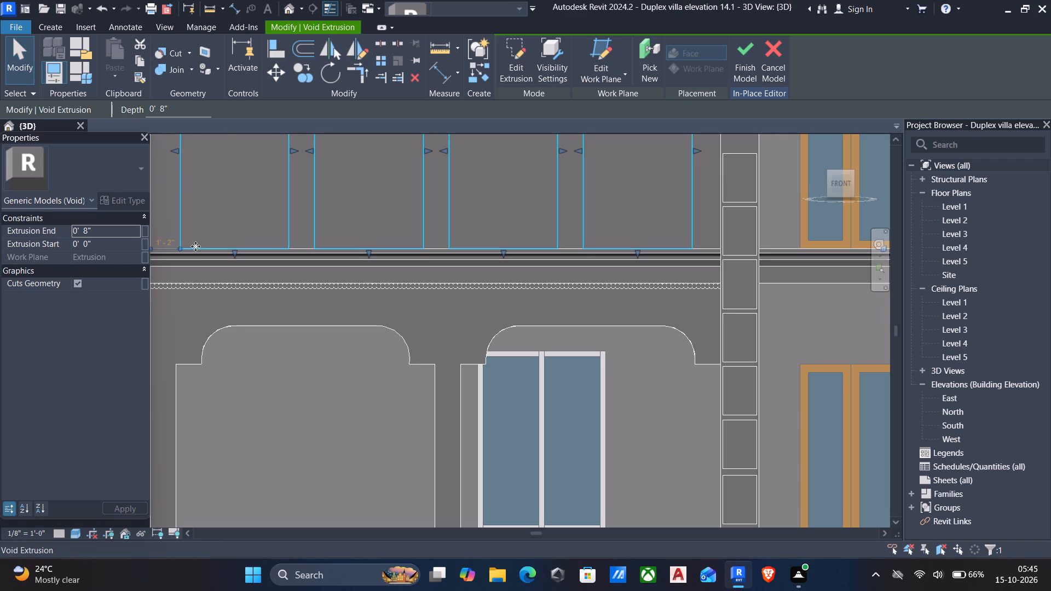
pyautogui.scroll(-5, 204, 253)
pyautogui.keyDown('shift'); pyautogui.moveTo(279, 308); pyautogui.dragTo(425, 334, button='middle'); pyautogui.keyUp('shift')
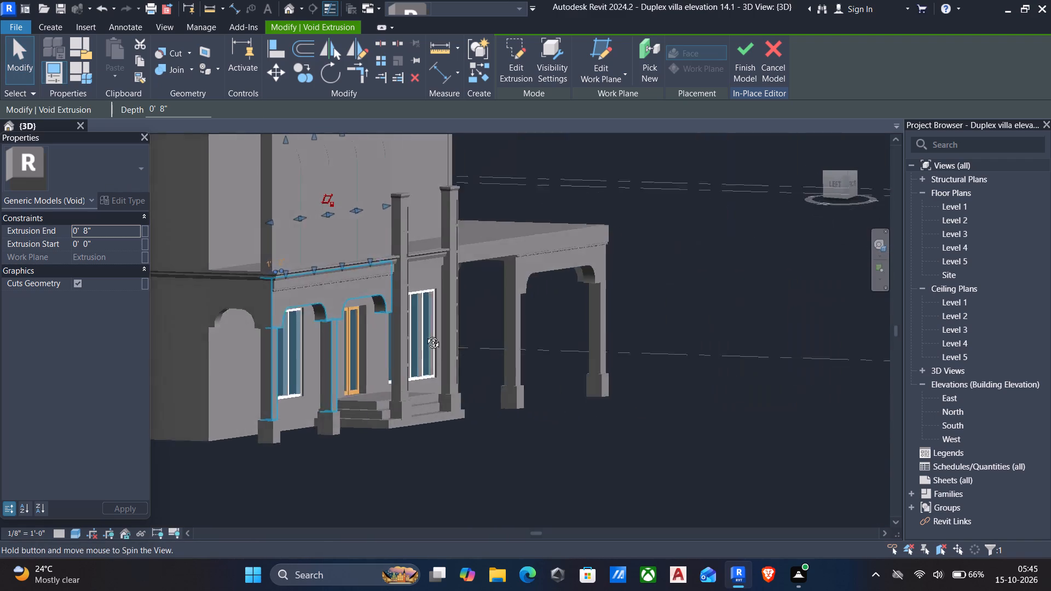
pyautogui.keyDown('shift'); pyautogui.moveTo(425, 334); pyautogui.dragTo(452, 385, button='middle'); pyautogui.keyUp('shift')
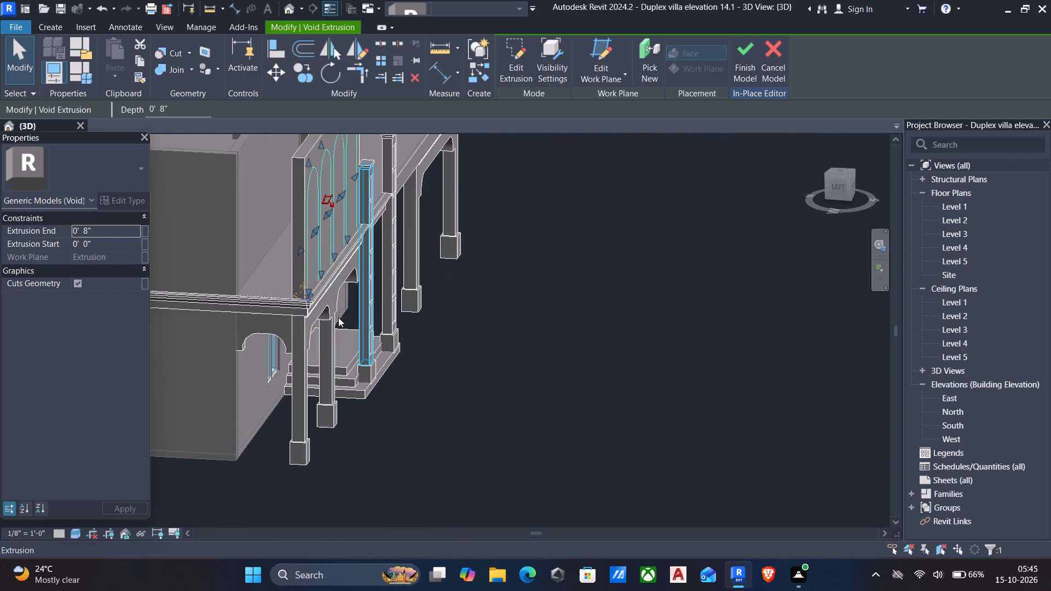
pyautogui.press('Escape')
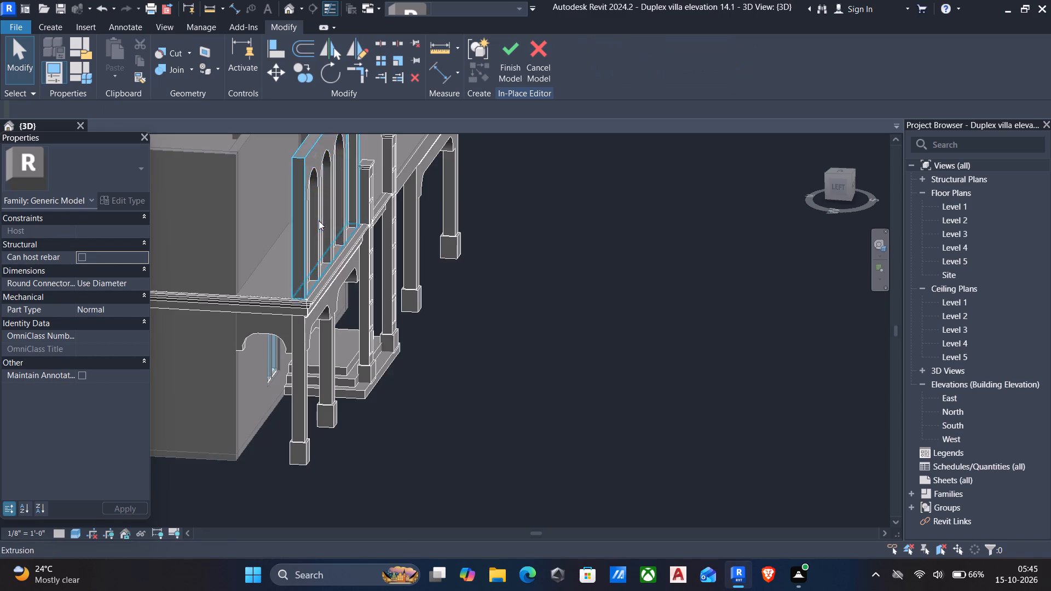
pyautogui.scroll(4, 318, 220)
pyautogui.keyDown('shift'); pyautogui.moveTo(317, 221); pyautogui.dragTo(149, 295, button='middle'); pyautogui.keyUp('shift')
pyautogui.scroll(-5, 149, 295)
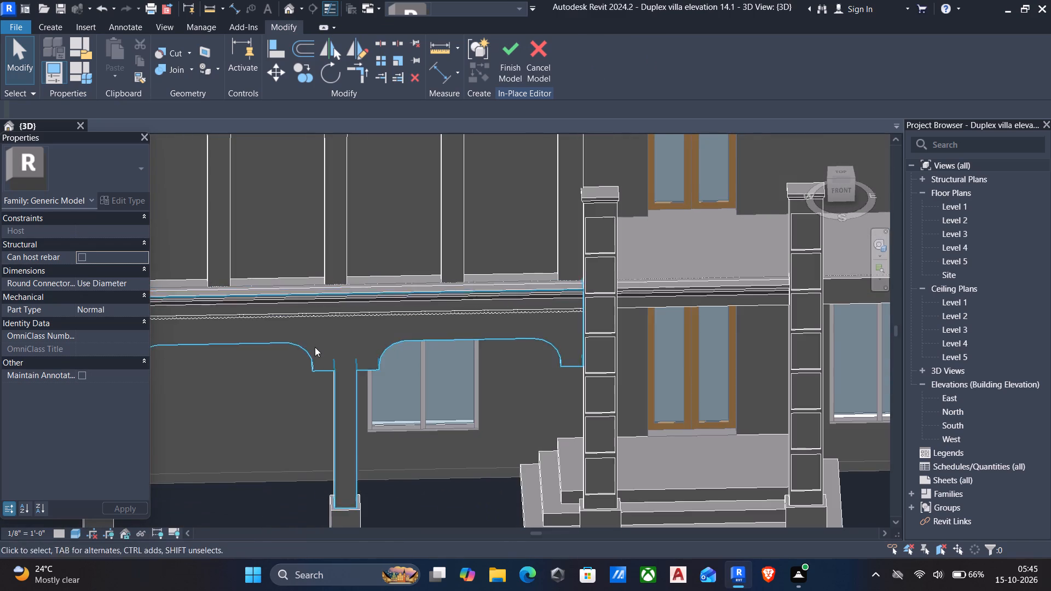
pyautogui.scroll(-3, 321, 350)
pyautogui.keyDown('shift'); pyautogui.moveTo(325, 349); pyautogui.dragTo(353, 240, button='middle'); pyautogui.keyUp('shift')
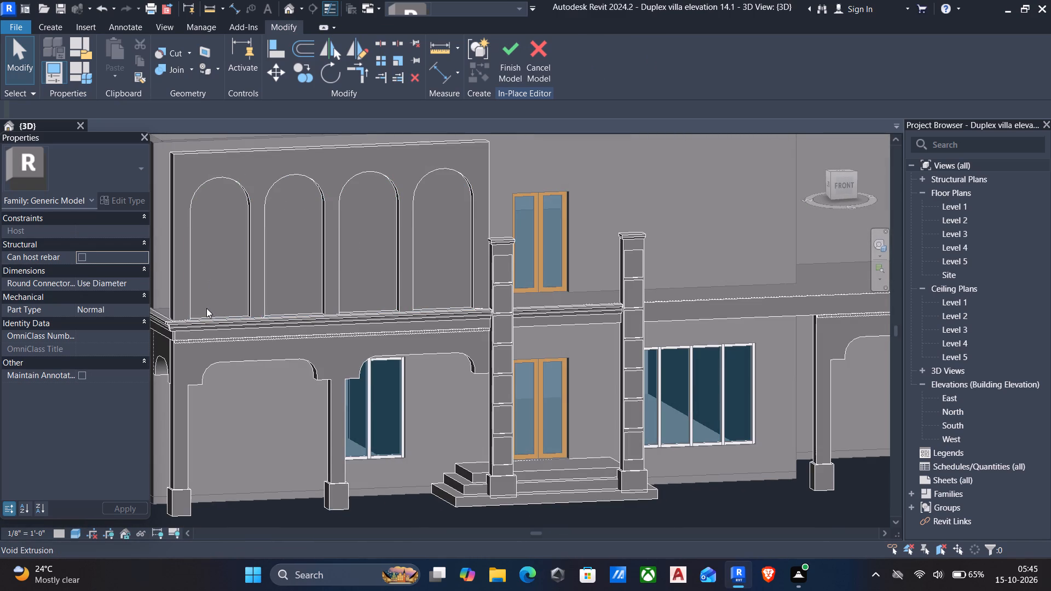
# Extend the arched void extrusion inward through the projection to a depth of about 1' 8" and check the openings.
pyautogui.click(217, 182)
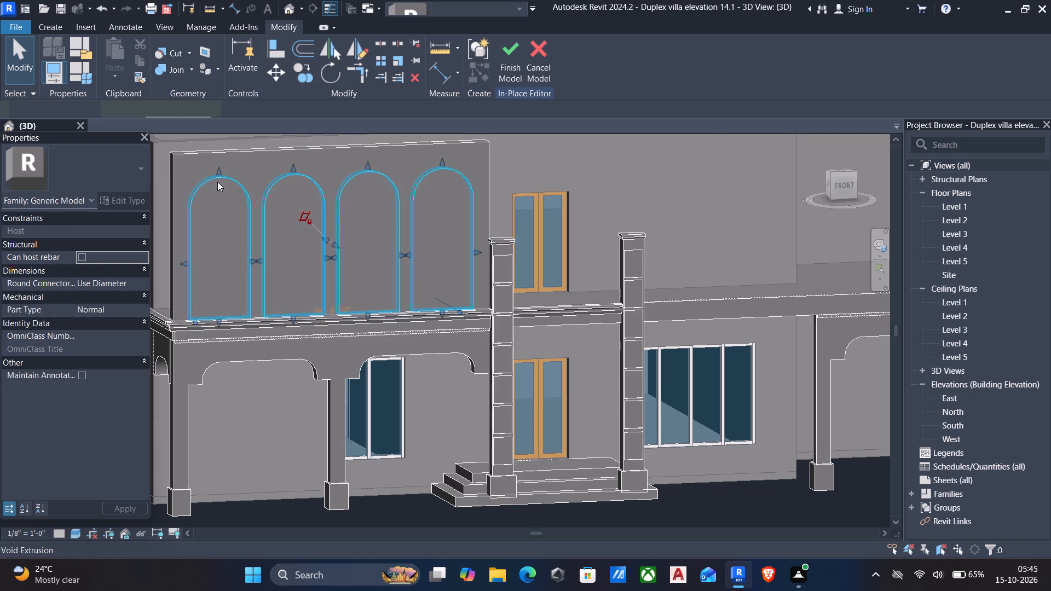
pyautogui.scroll(-3, 275, 269)
pyautogui.keyDown('shift'); pyautogui.moveTo(380, 384); pyautogui.dragTo(553, 368, button='middle'); pyautogui.keyUp('shift')
pyautogui.scroll(11, 287, 250)
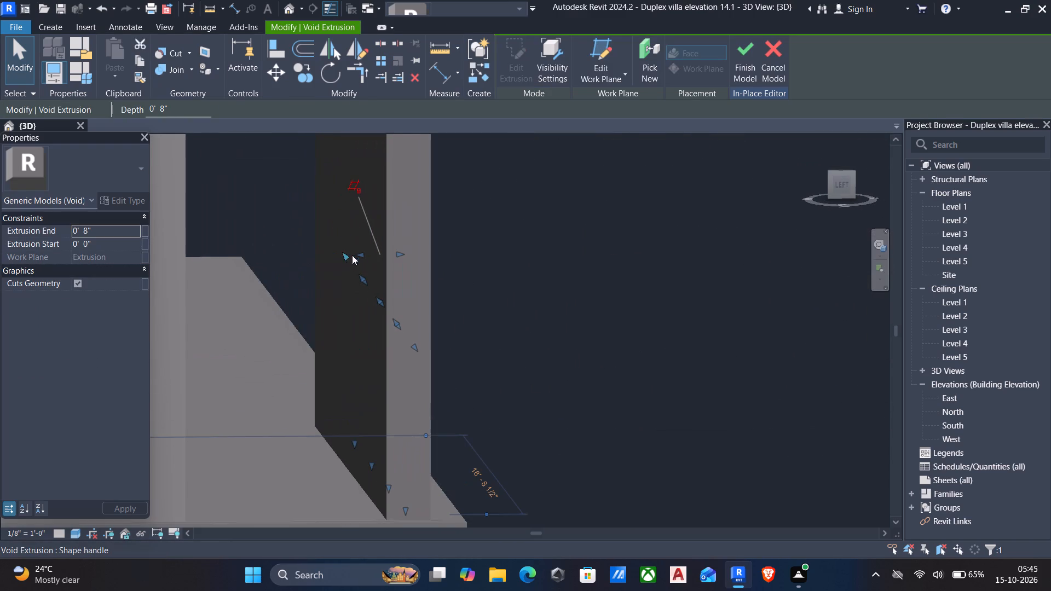
pyautogui.moveTo(360, 252); pyautogui.dragTo(320, 264)
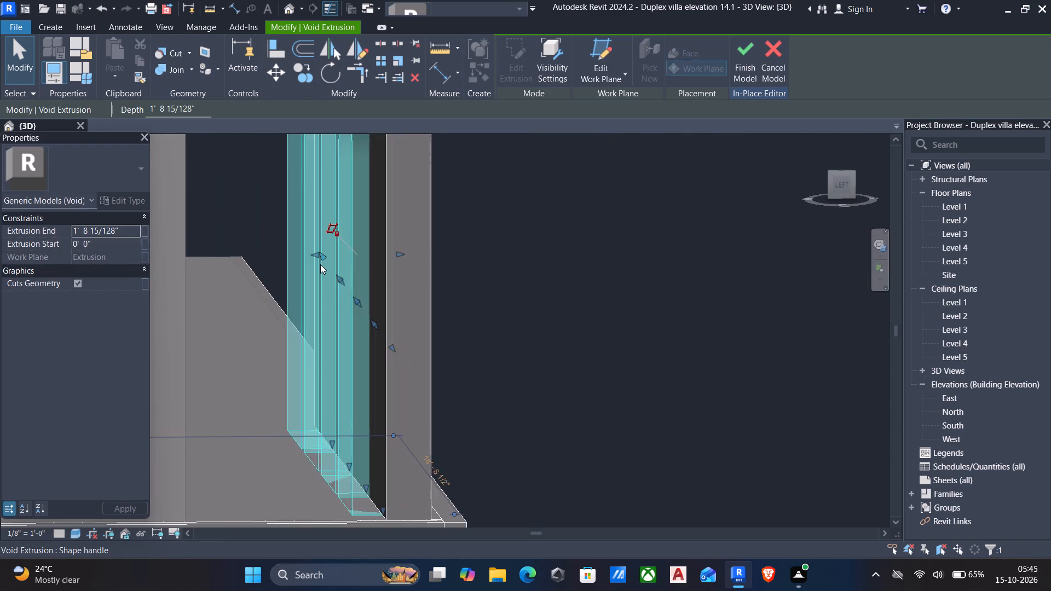
pyautogui.press('Escape')
pyautogui.keyDown('shift'); pyautogui.scroll(-4, 679, 360); pyautogui.keyUp('shift')
pyautogui.keyDown('shift'); pyautogui.moveTo(622, 343); pyautogui.dragTo(488, 386, button='middle'); pyautogui.keyUp('shift')
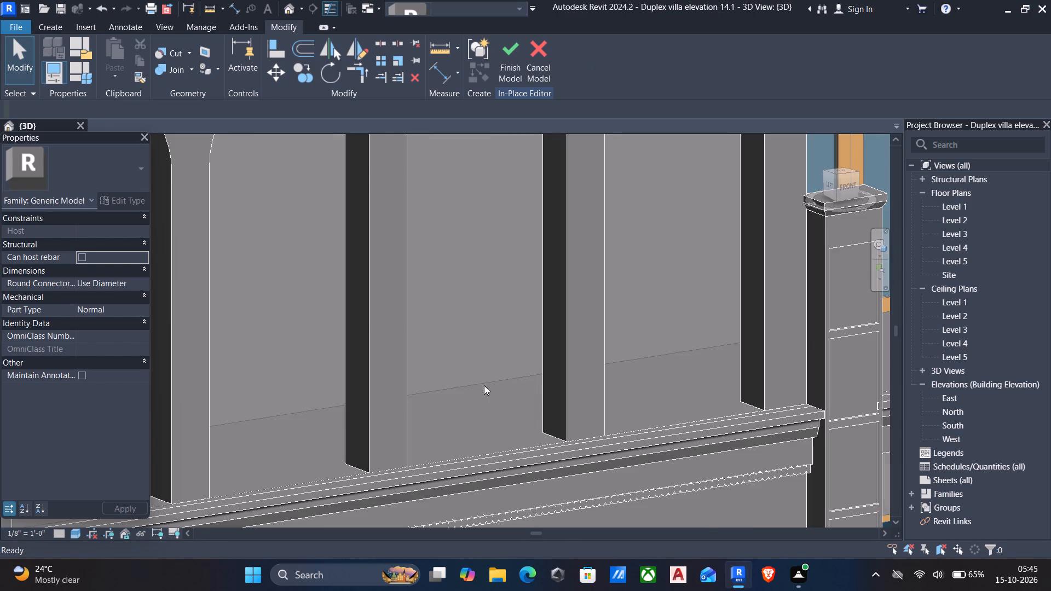
pyautogui.scroll(-5, 484, 385)
pyautogui.keyDown('shift'); pyautogui.moveTo(476, 389); pyautogui.dragTo(371, 386, button='middle'); pyautogui.keyUp('shift')
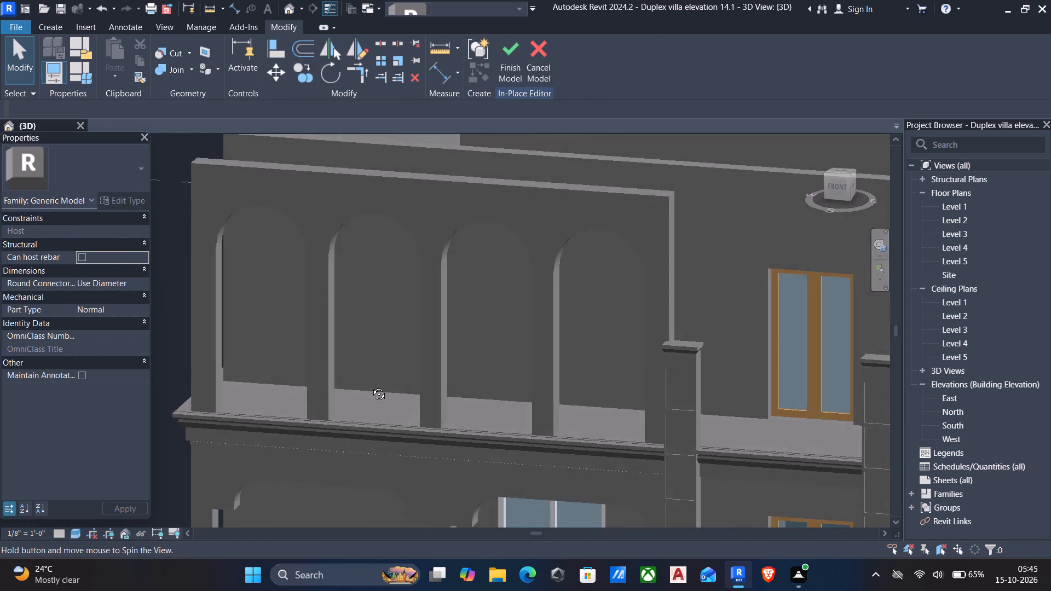
pyautogui.keyDown('shift'); pyautogui.moveTo(371, 386); pyautogui.dragTo(412, 326, button='middle'); pyautogui.keyUp('shift')
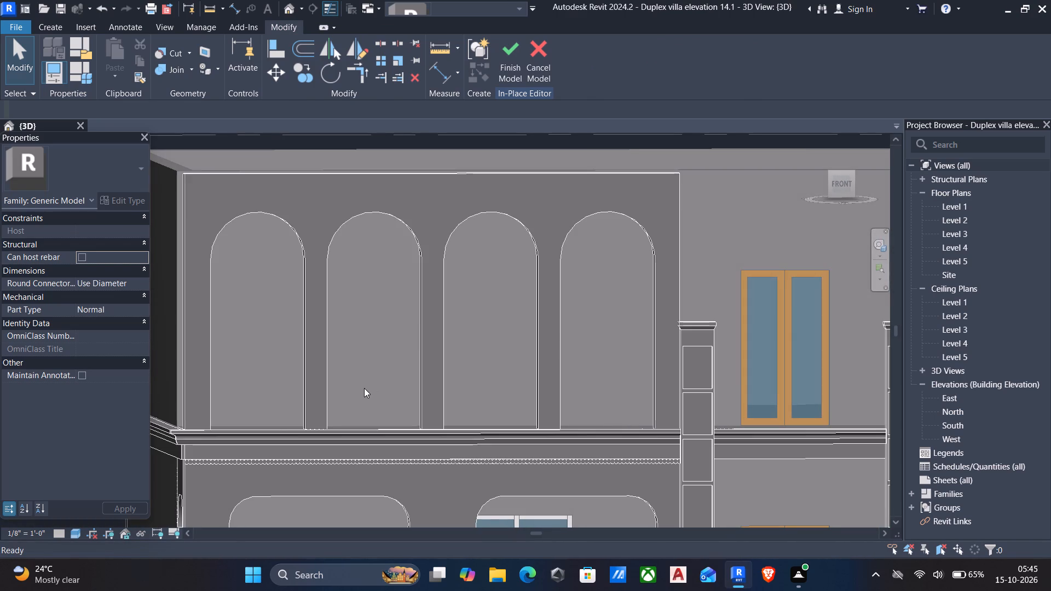
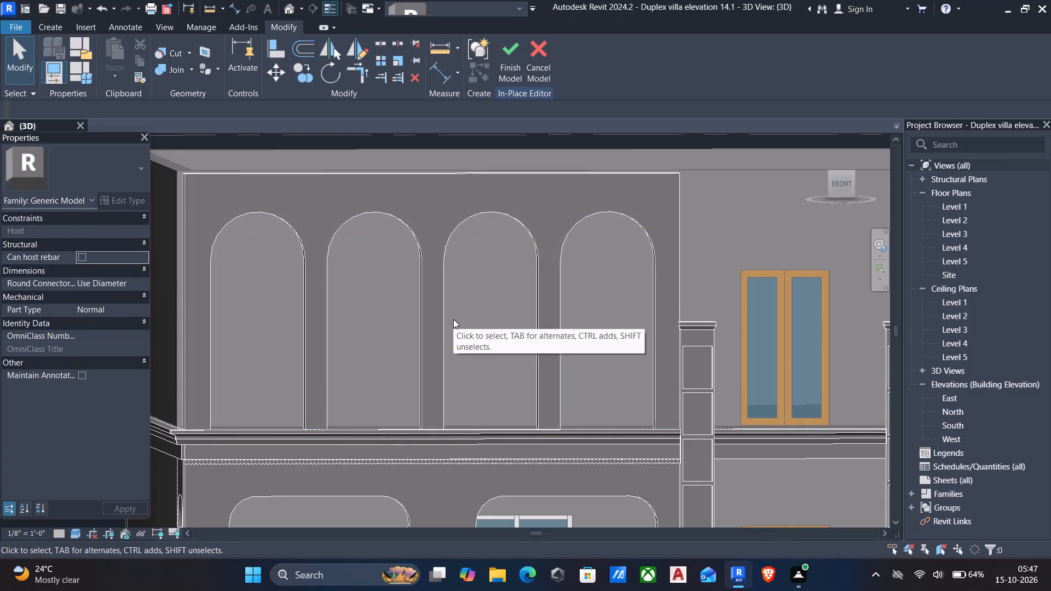
# Examine the single-bay arched porch frame at the elevation's right end and the scalloped trim above it.
pyautogui.scroll(-7, 453, 319)
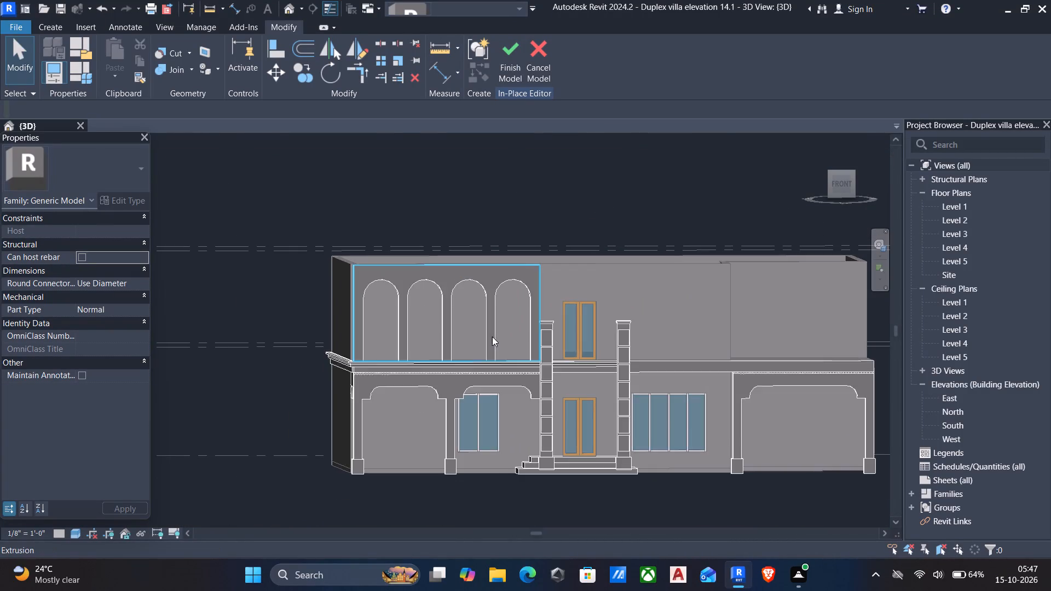
pyautogui.moveTo(489, 339); pyautogui.dragTo(275, 366, button='middle')
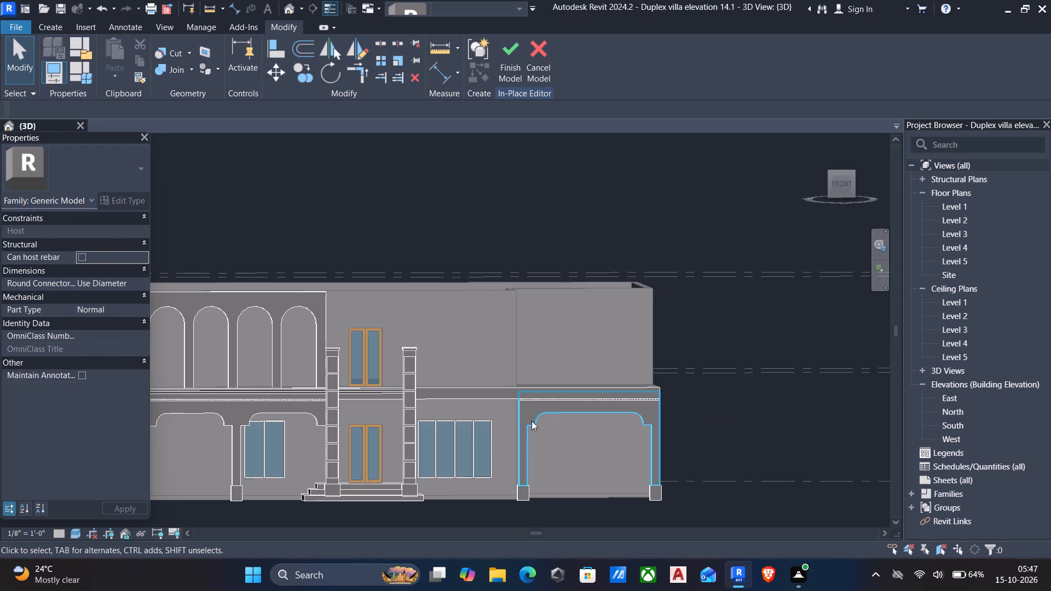
pyautogui.click(532, 421)
pyautogui.scroll(6, 561, 394)
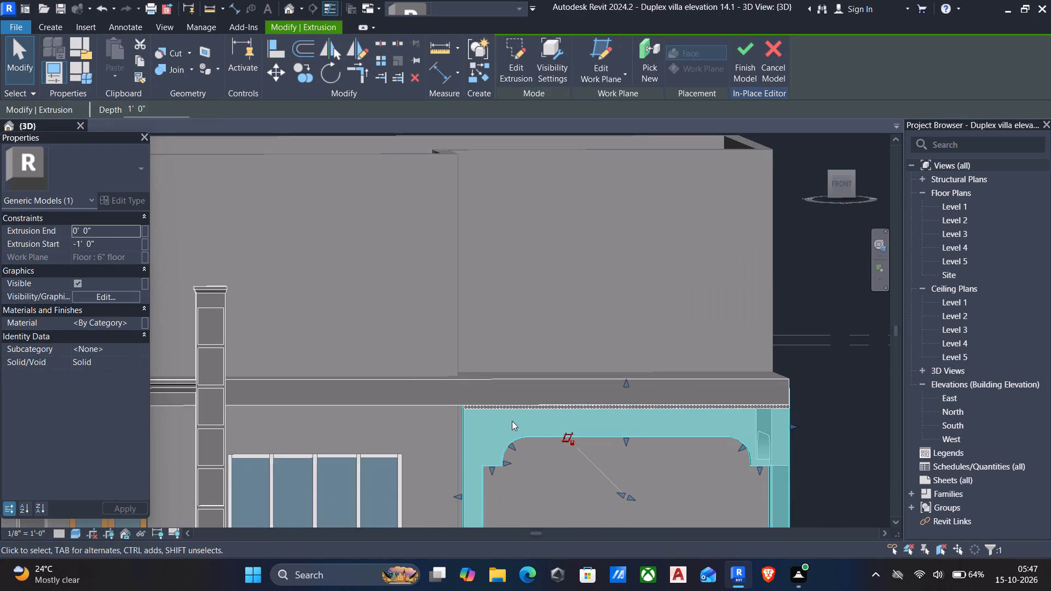
pyautogui.keyDown('shift'); pyautogui.moveTo(544, 401); pyautogui.dragTo(525, 426, button='middle'); pyautogui.keyUp('shift')
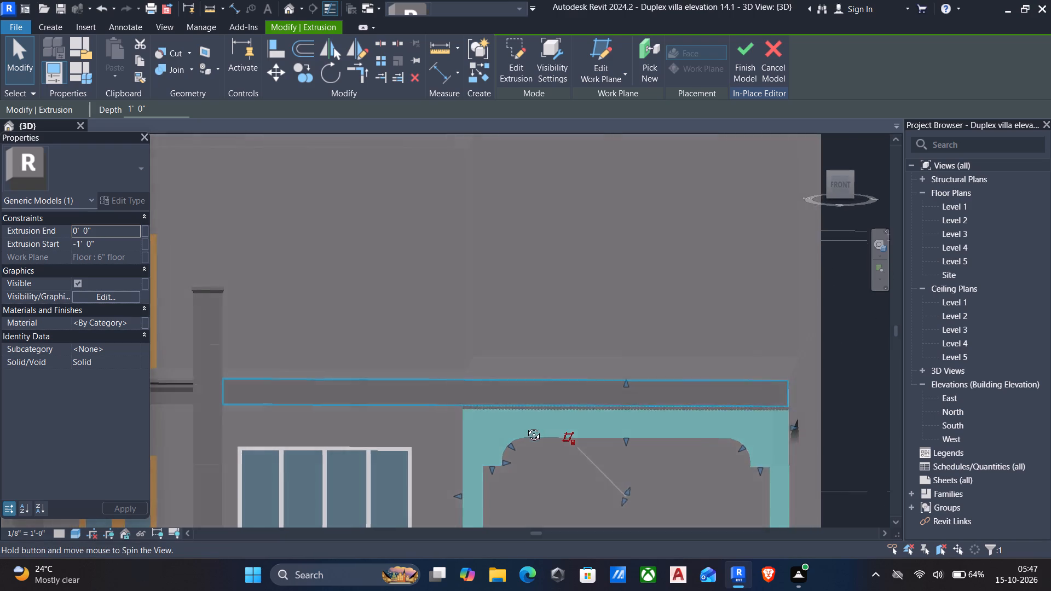
pyautogui.keyDown('shift'); pyautogui.moveTo(525, 426); pyautogui.dragTo(315, 433, button='middle'); pyautogui.keyUp('shift')
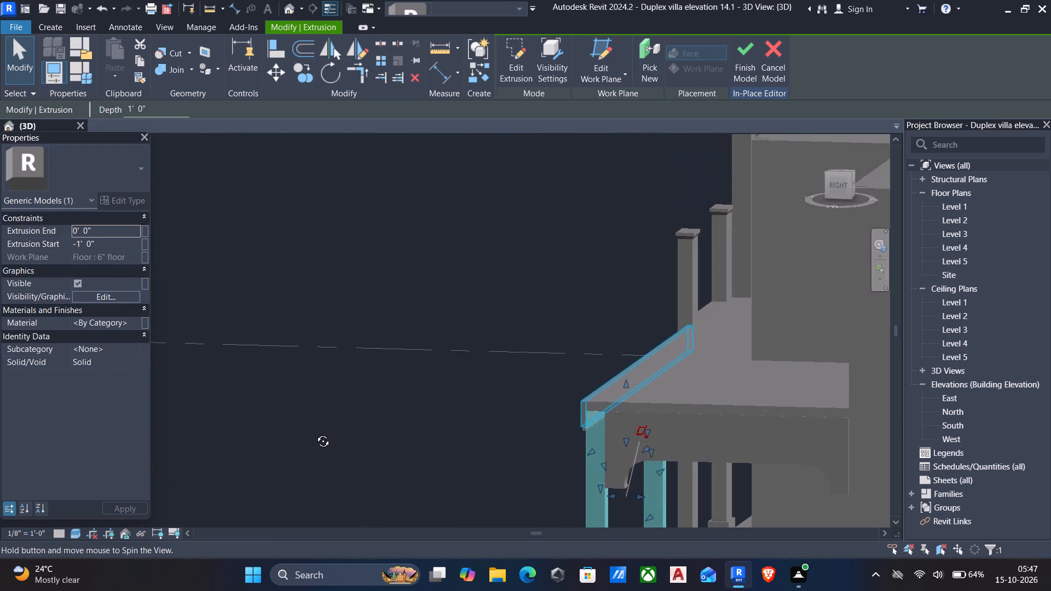
pyautogui.keyDown('shift'); pyautogui.moveTo(315, 433); pyautogui.dragTo(507, 349, button='middle'); pyautogui.keyUp('shift')
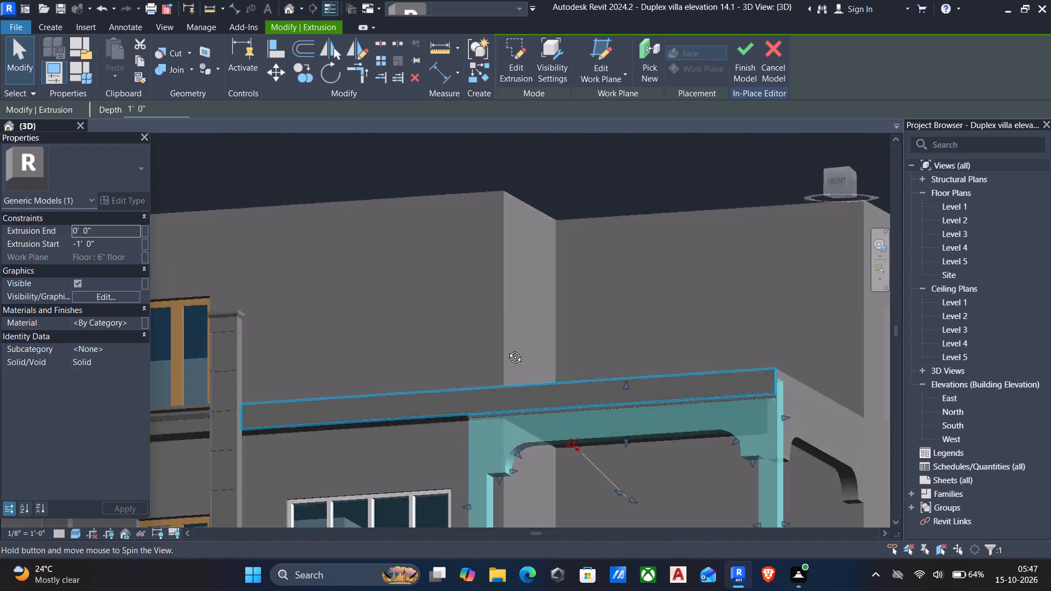
pyautogui.keyDown('shift'); pyautogui.moveTo(507, 349); pyautogui.dragTo(530, 395, button='middle'); pyautogui.keyUp('shift')
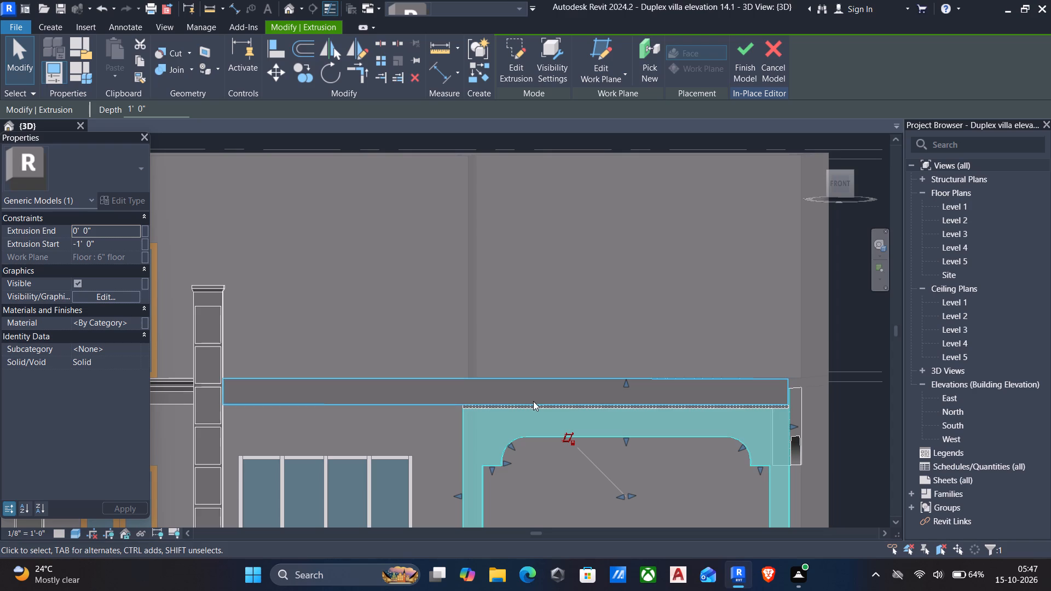
pyautogui.moveTo(508, 403); pyautogui.dragTo(531, 349, button='middle')
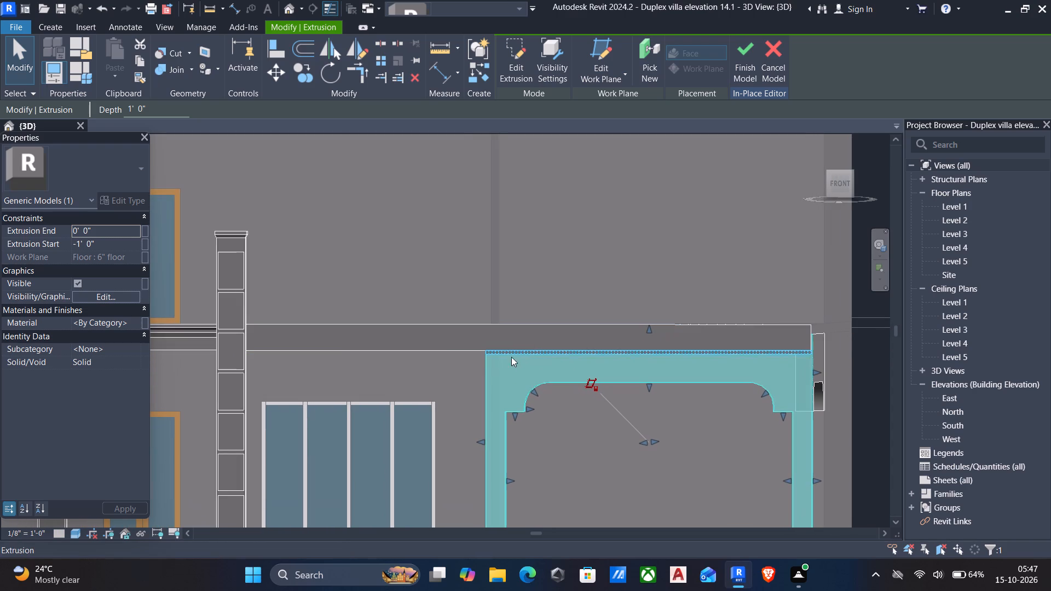
pyautogui.scroll(5, 555, 345)
pyautogui.scroll(4, 644, 326)
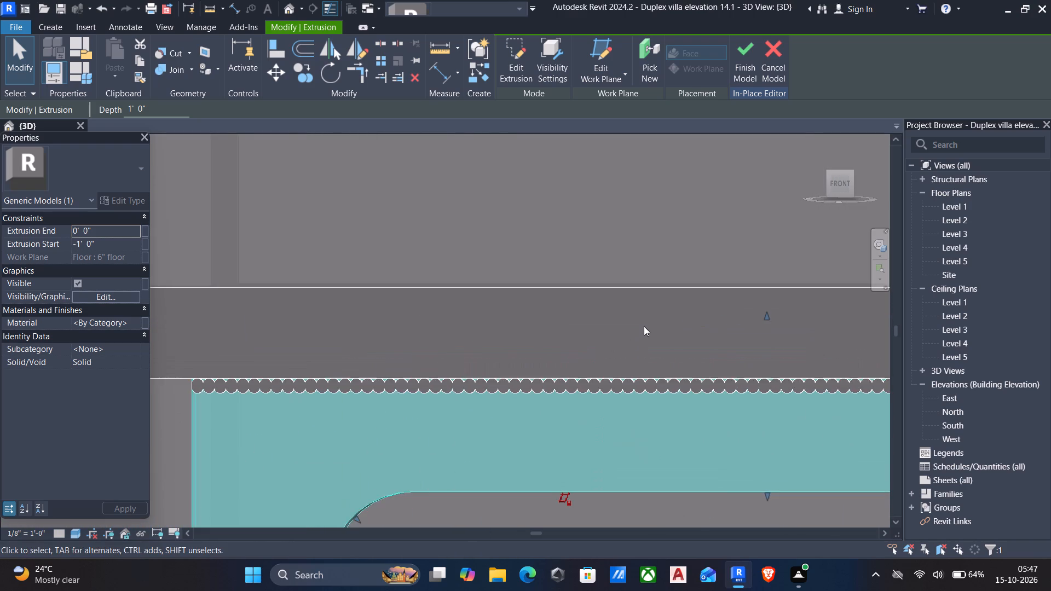
pyautogui.scroll(-6, 644, 326)
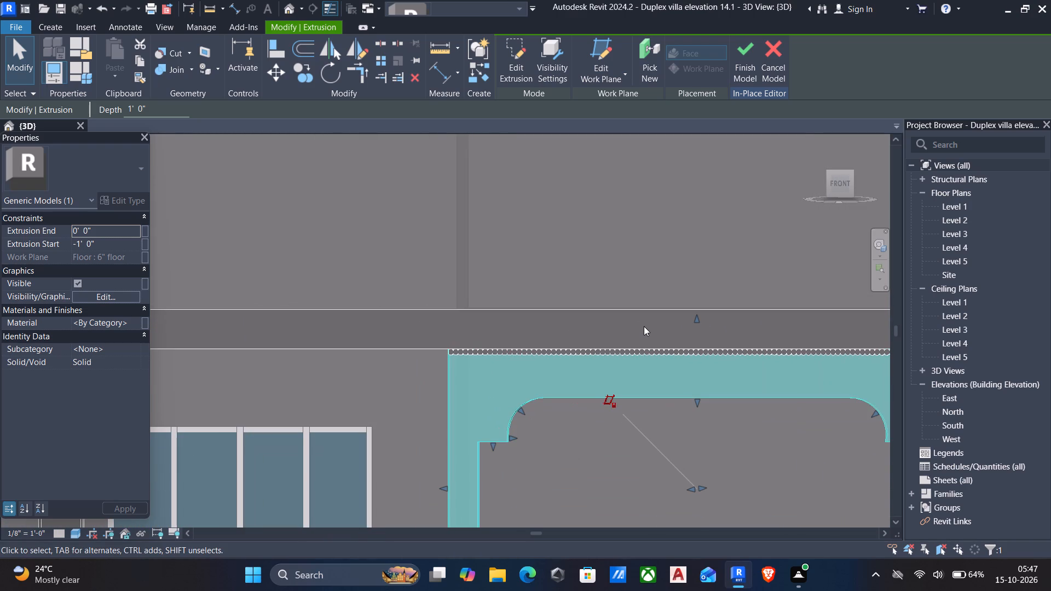
pyautogui.scroll(-6, 644, 326)
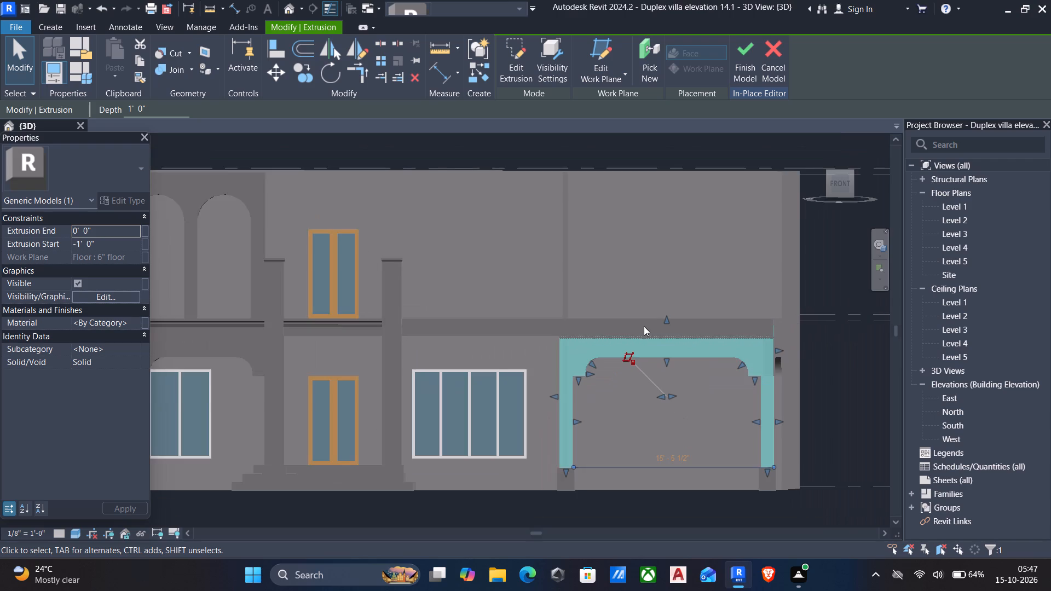
# Examine from the side how the single-bay porch frame meets the fascia band and the slab edge.
pyautogui.keyDown('shift'); pyautogui.moveTo(644, 327); pyautogui.dragTo(488, 396, button='middle'); pyautogui.keyUp('shift')
pyautogui.scroll(2, 646, 370)
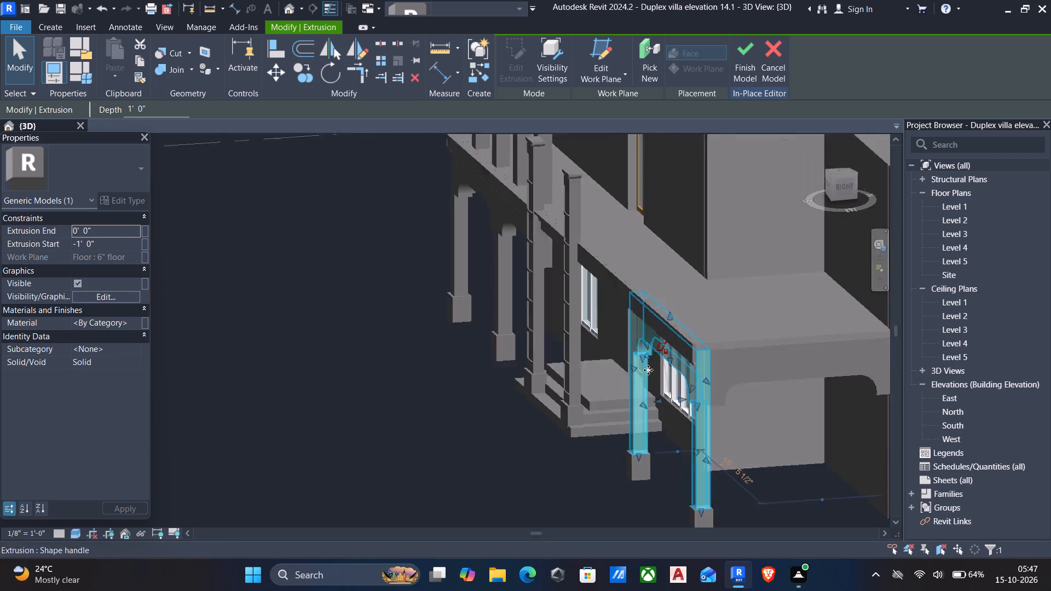
pyautogui.scroll(3, 648, 370)
pyautogui.press('Escape')
pyautogui.scroll(5, 794, 303)
pyautogui.scroll(5, 639, 395)
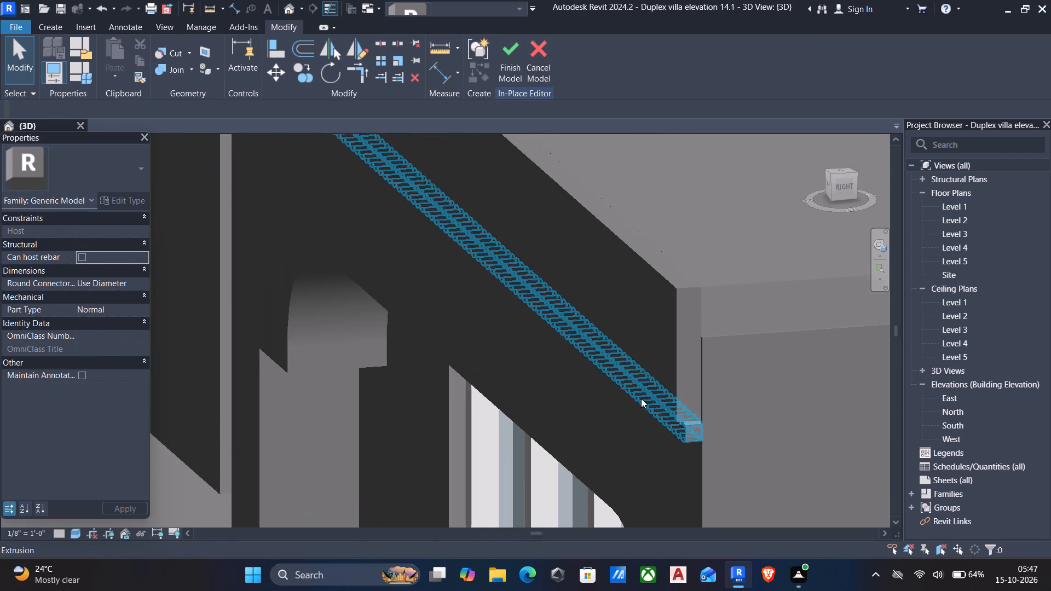
pyautogui.scroll(-2, 698, 470)
pyautogui.click(698, 470)
pyautogui.scroll(-4, 634, 295)
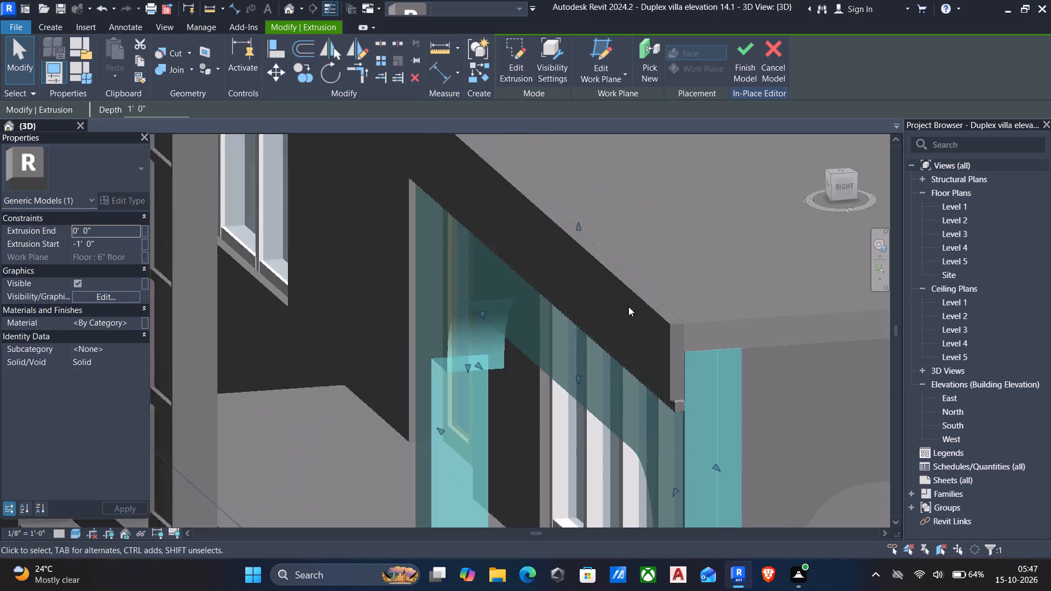
pyautogui.scroll(-7, 628, 306)
pyautogui.scroll(-4, 551, 306)
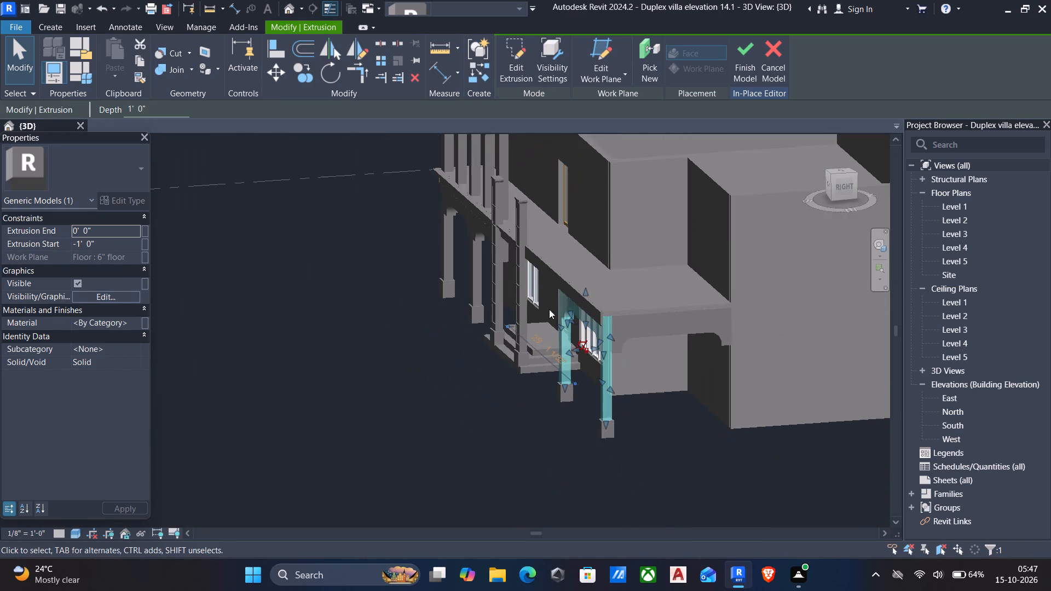
pyautogui.keyDown('shift'); pyautogui.moveTo(546, 315); pyautogui.dragTo(726, 297, button='middle'); pyautogui.keyUp('shift')
pyautogui.scroll(-4, 687, 302)
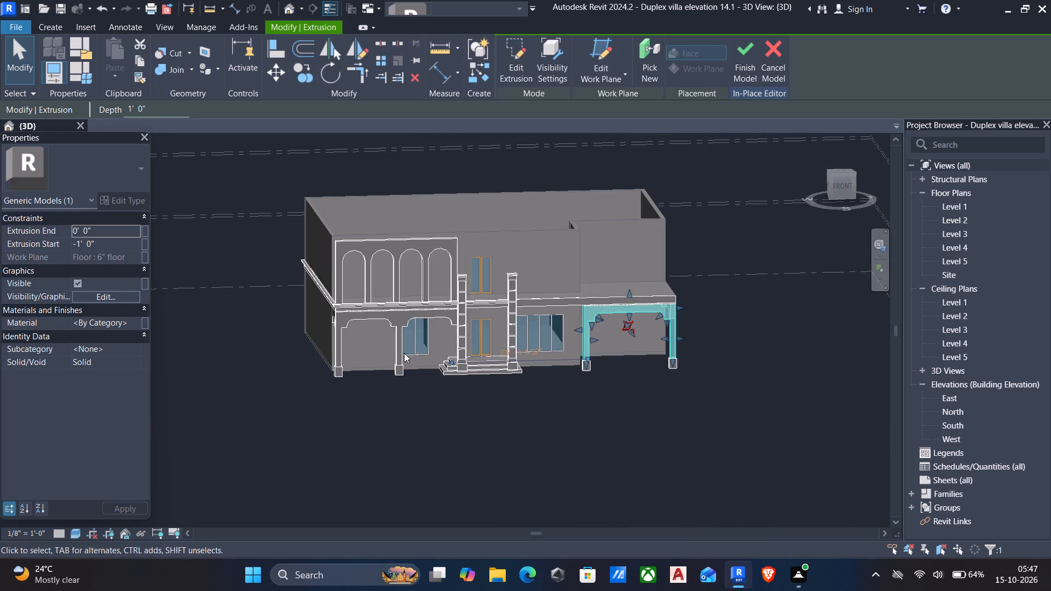
# Inspect the ground-floor double-arch frame below the four arched openings and the bands above it.
pyautogui.scroll(4, 365, 353)
pyautogui.click(375, 288)
pyautogui.scroll(2, 375, 288)
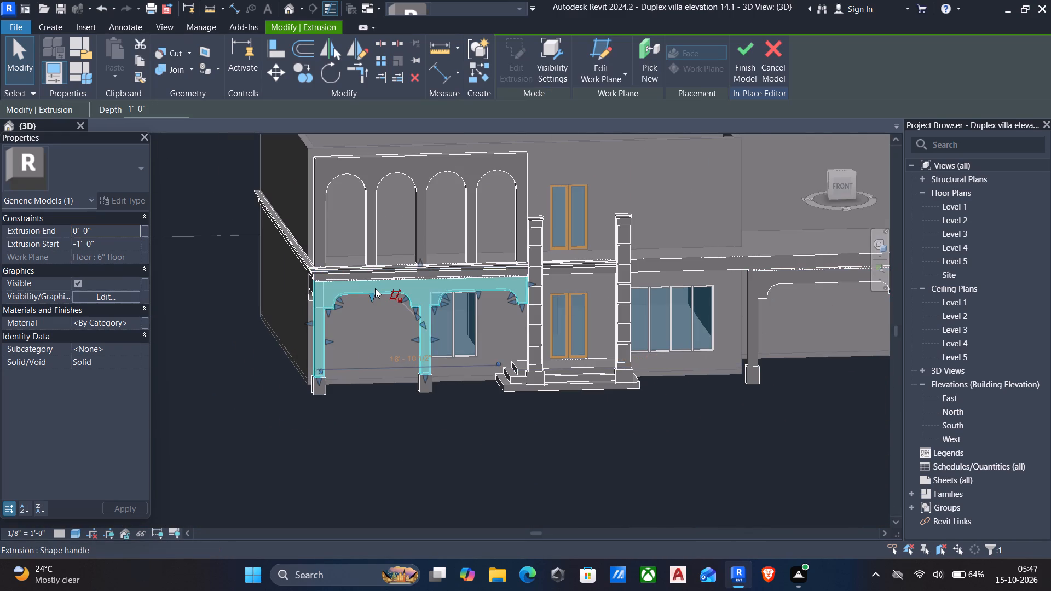
pyautogui.scroll(4, 375, 288)
pyautogui.scroll(4, 501, 256)
pyautogui.scroll(-6, 528, 258)
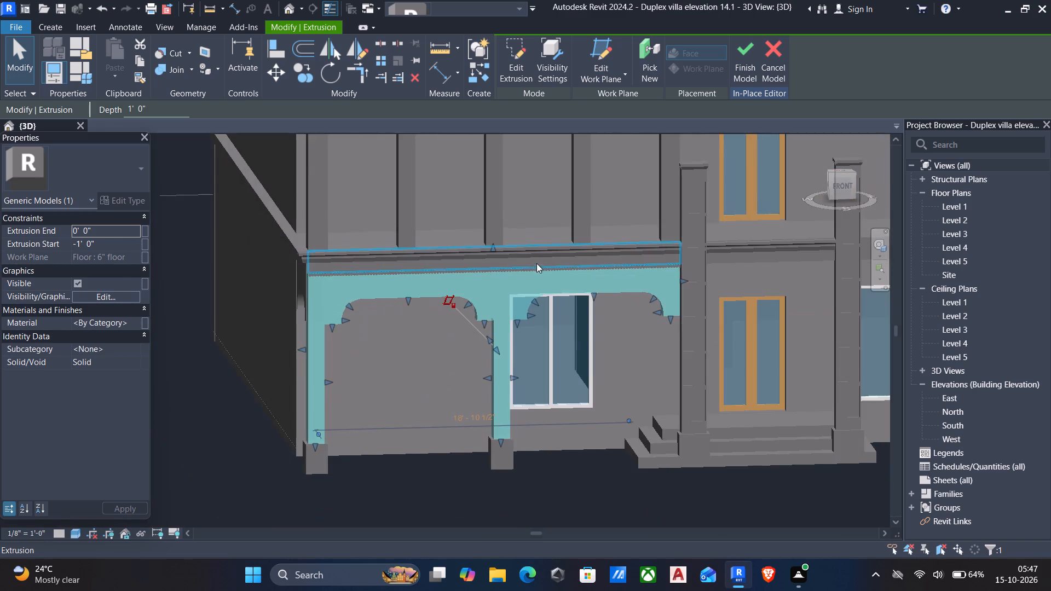
pyautogui.scroll(-6, 537, 264)
# Copy the single-bay arched porch frame extrusion at the villa's right end to the clipboard.
pyautogui.moveTo(579, 271); pyautogui.dragTo(152, 352, button='middle')
pyautogui.moveTo(284, 343); pyautogui.dragTo(313, 325, button='middle')
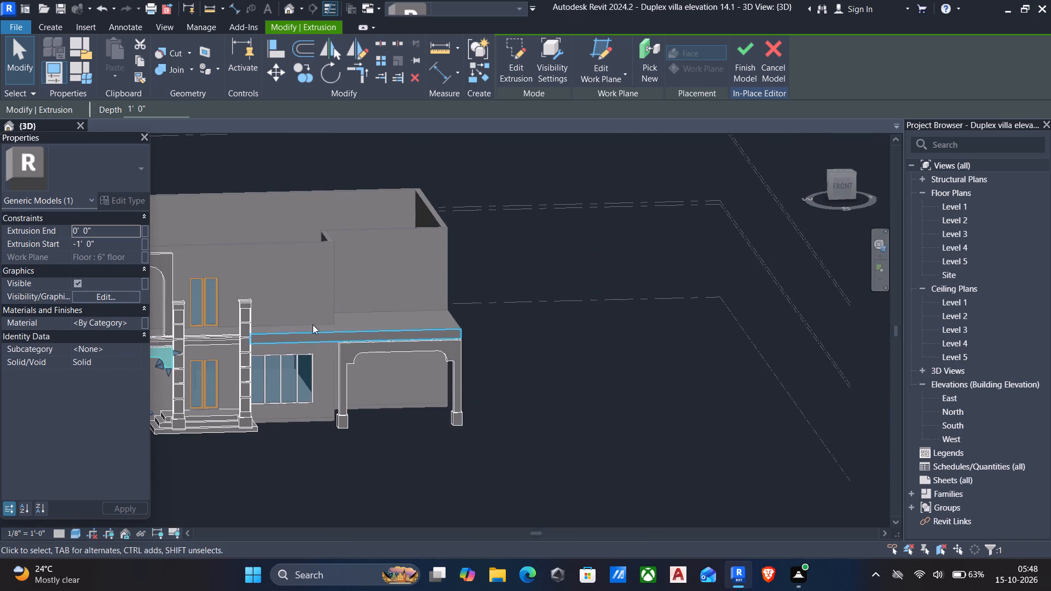
pyautogui.moveTo(313, 325); pyautogui.dragTo(338, 316, button='middle')
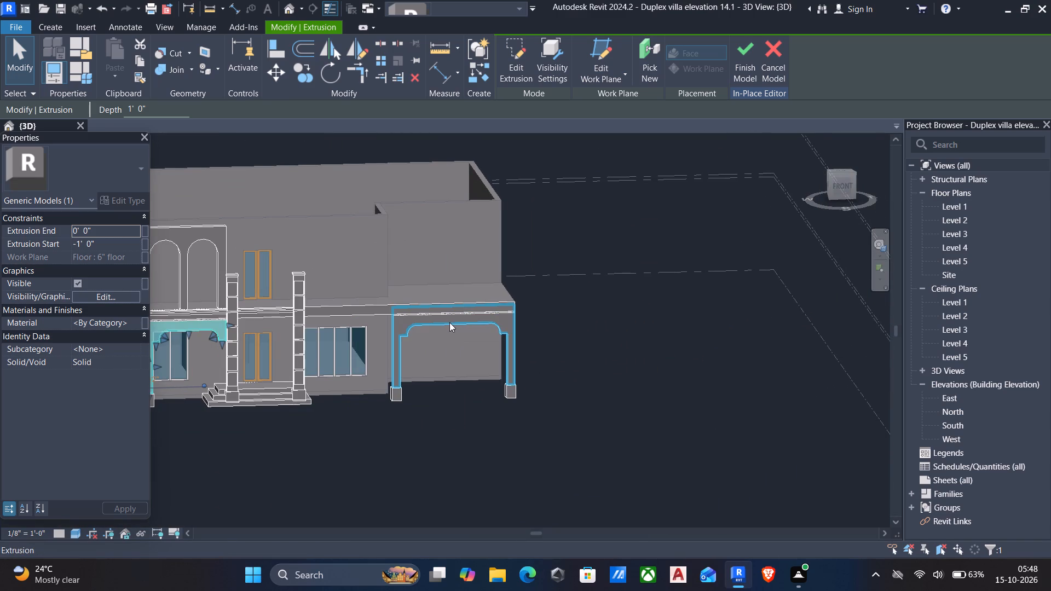
pyautogui.click(449, 325)
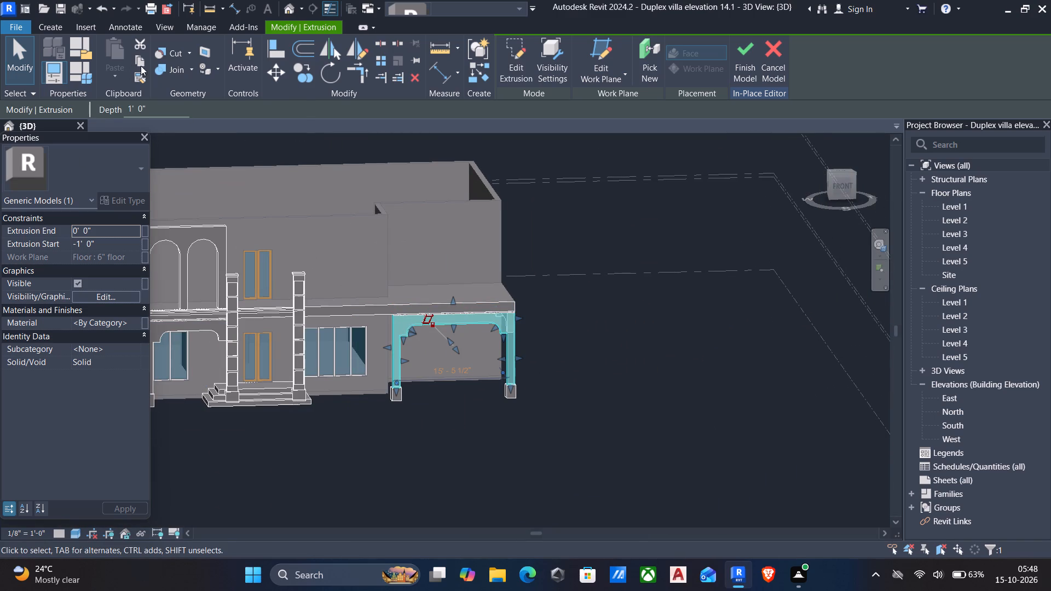
pyautogui.click(140, 62)
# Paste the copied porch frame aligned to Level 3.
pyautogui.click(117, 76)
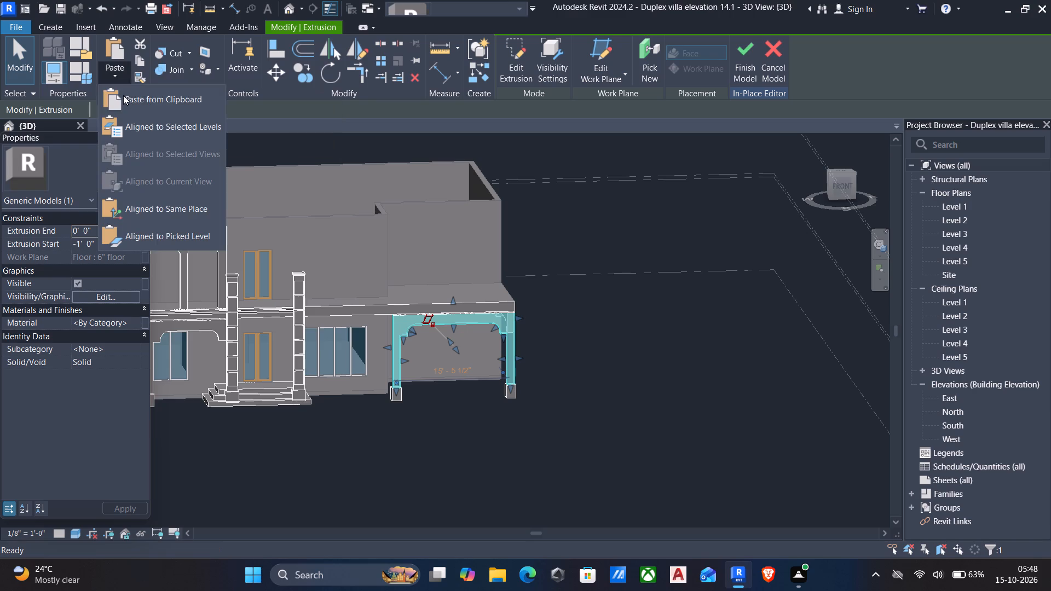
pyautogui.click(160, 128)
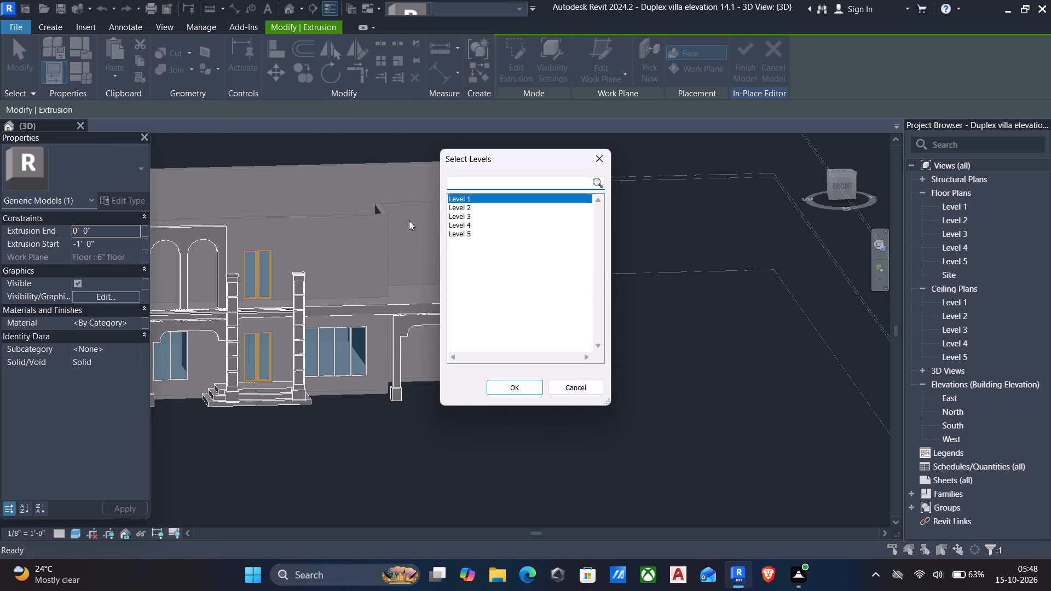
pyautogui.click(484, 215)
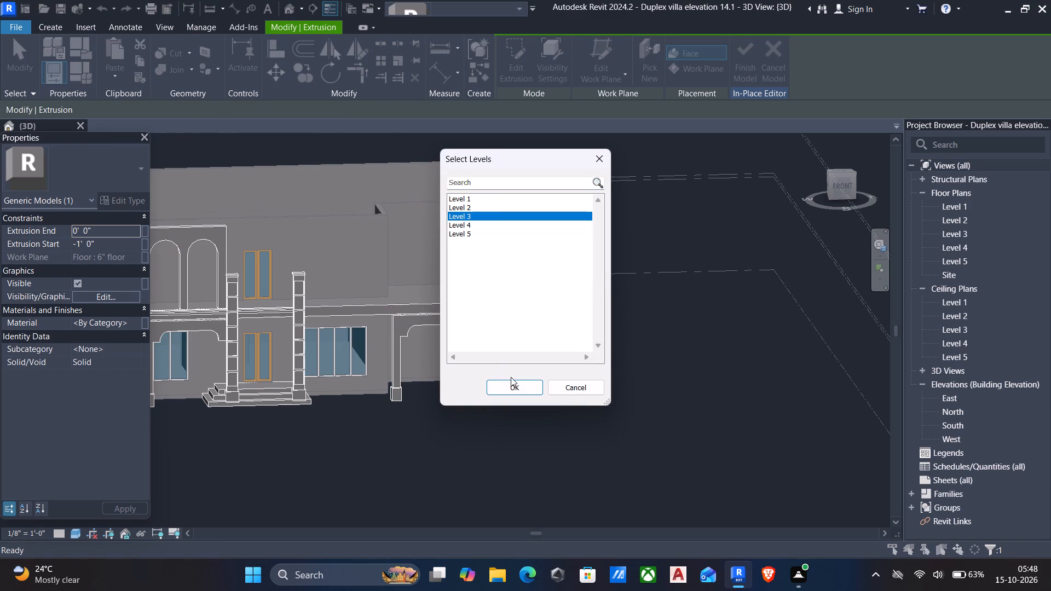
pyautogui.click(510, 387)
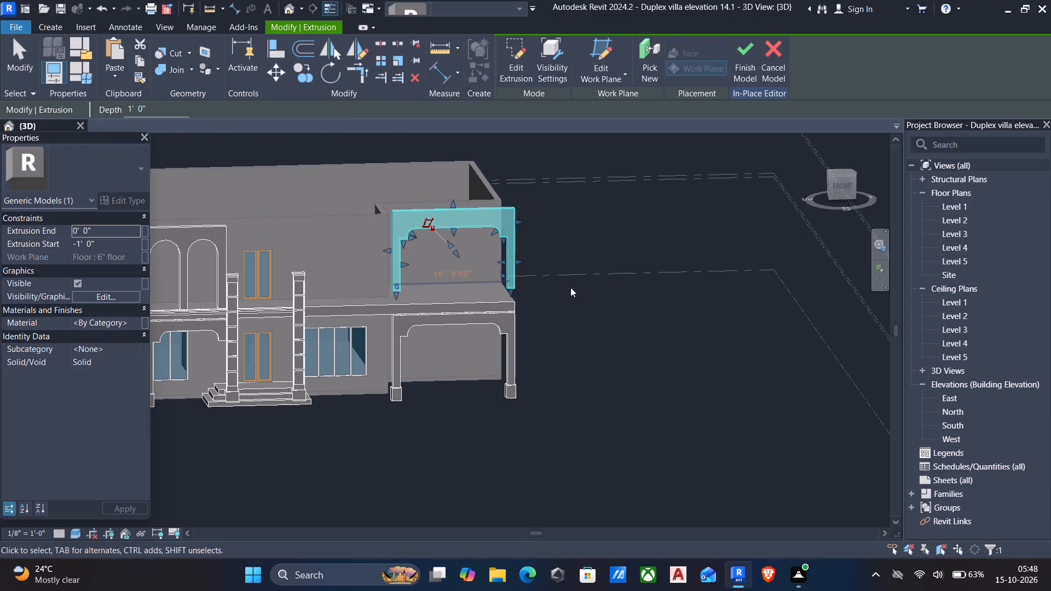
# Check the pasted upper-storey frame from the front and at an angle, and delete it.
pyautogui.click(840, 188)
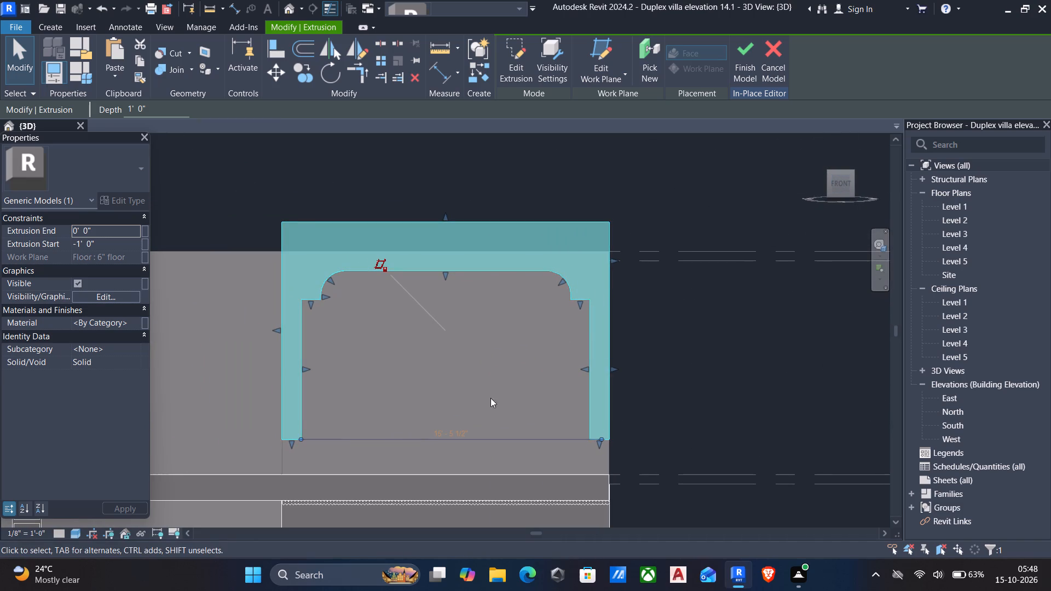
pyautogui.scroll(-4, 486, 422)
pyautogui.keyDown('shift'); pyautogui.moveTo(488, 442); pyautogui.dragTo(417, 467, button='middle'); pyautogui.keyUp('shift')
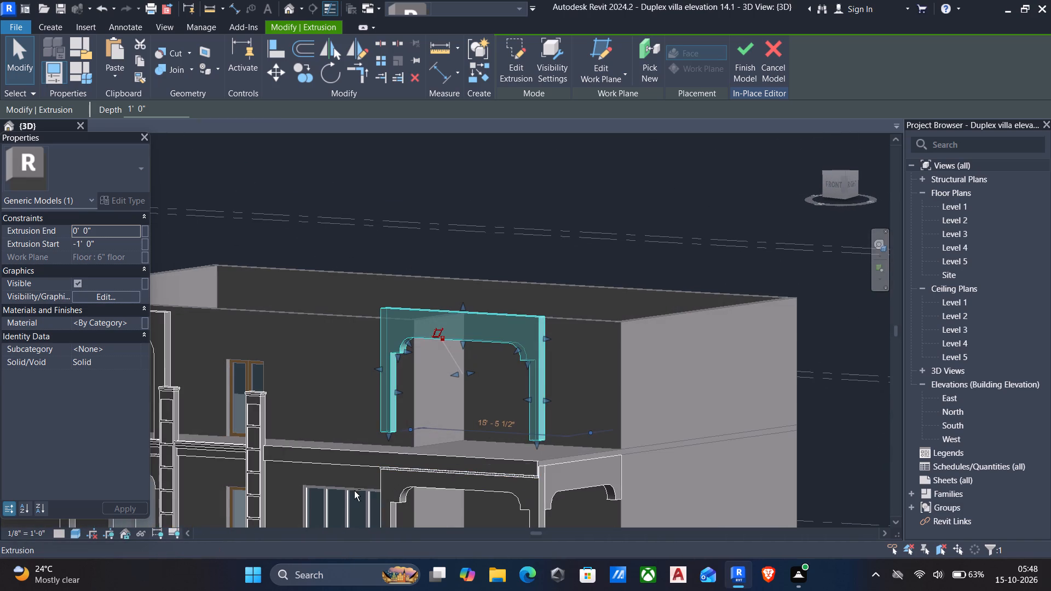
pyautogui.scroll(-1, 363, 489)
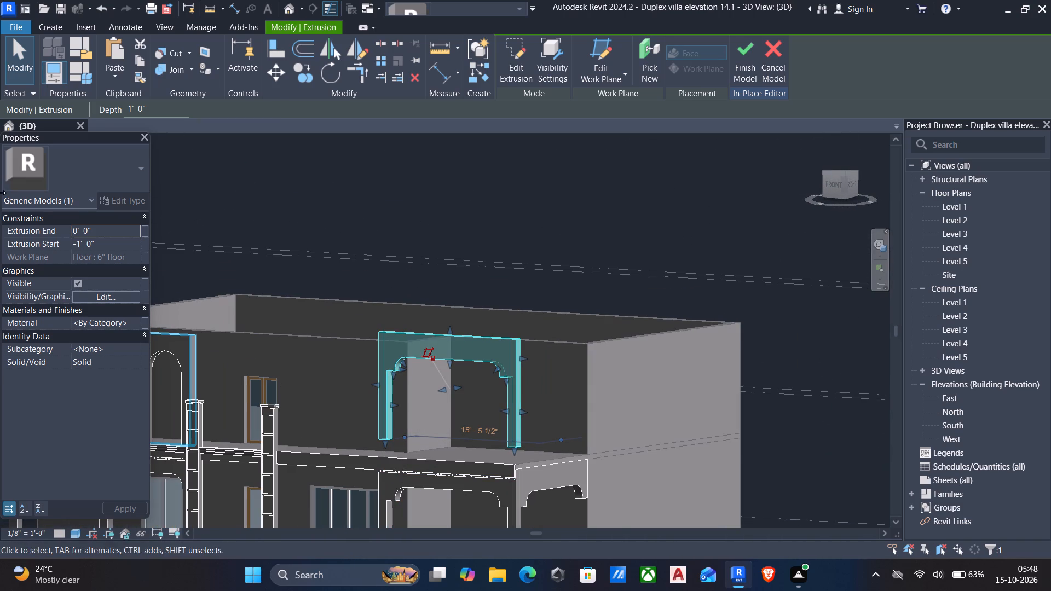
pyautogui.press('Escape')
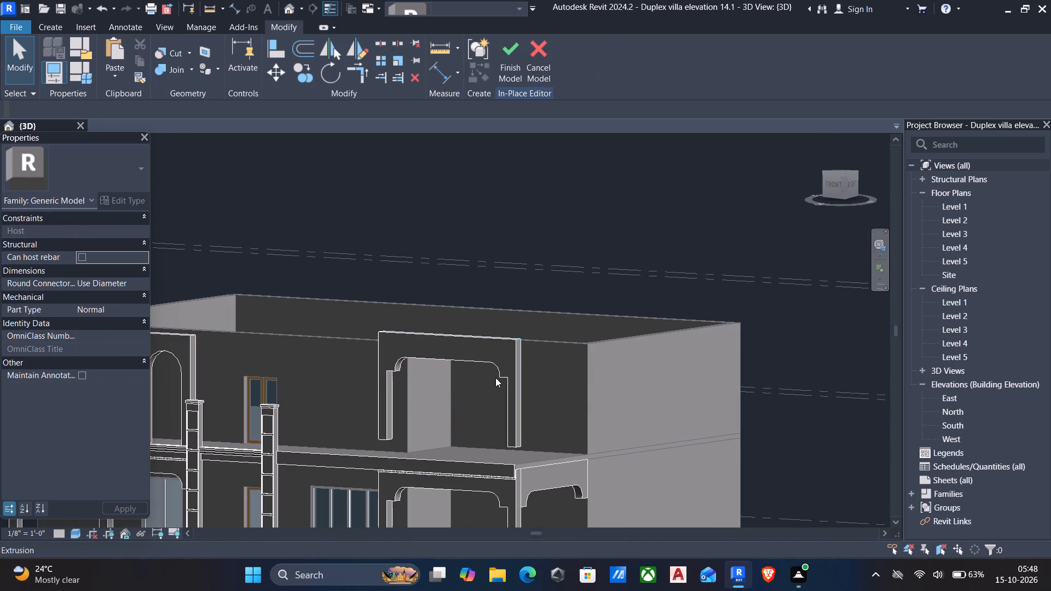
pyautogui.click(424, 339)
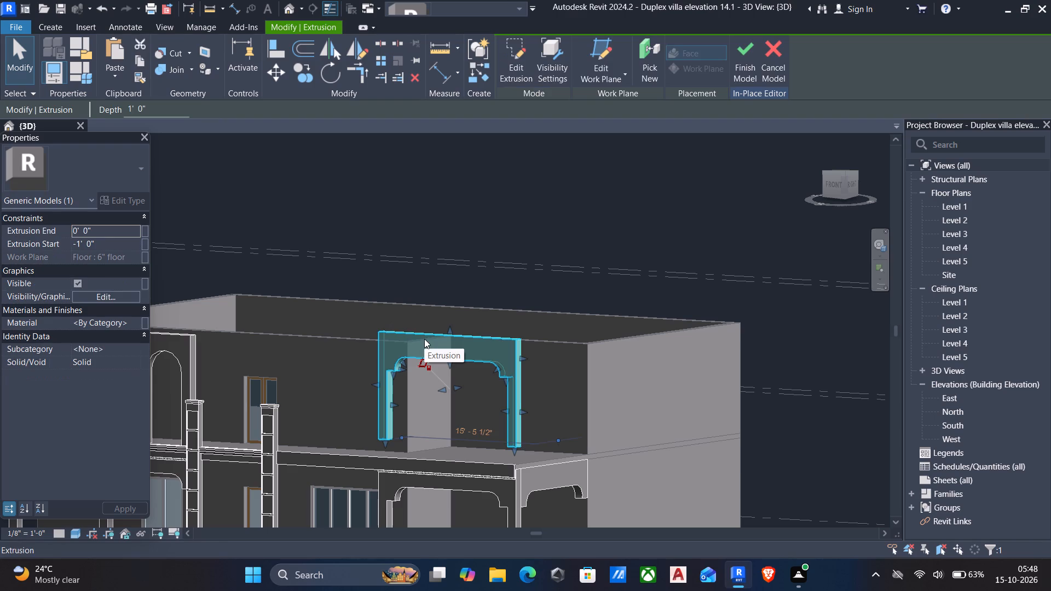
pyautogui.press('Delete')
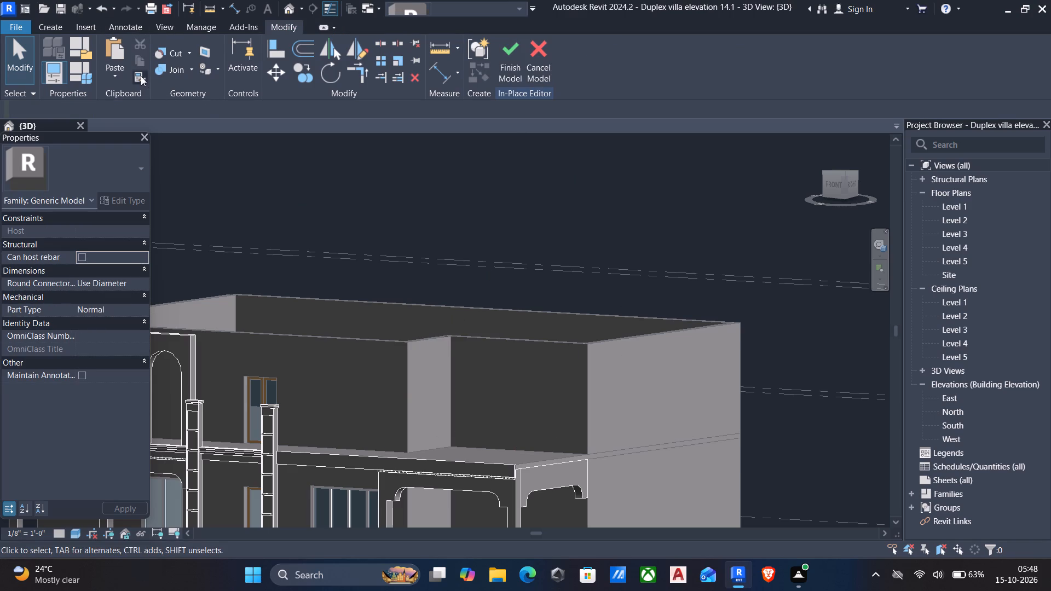
# Paste the copied porch frame aligned to Level 2.
pyautogui.click(120, 54)
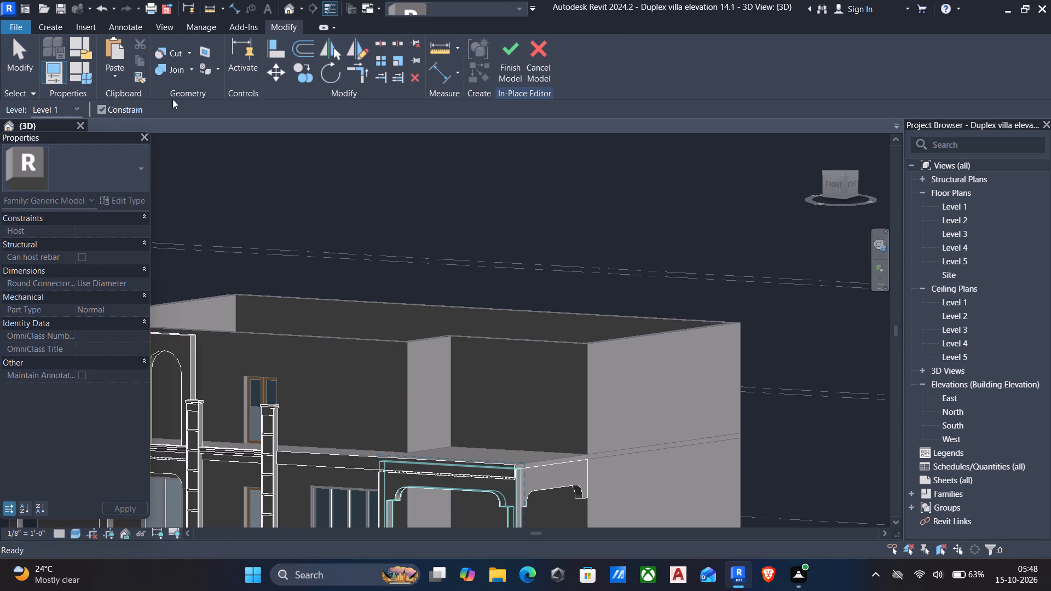
pyautogui.click(105, 69)
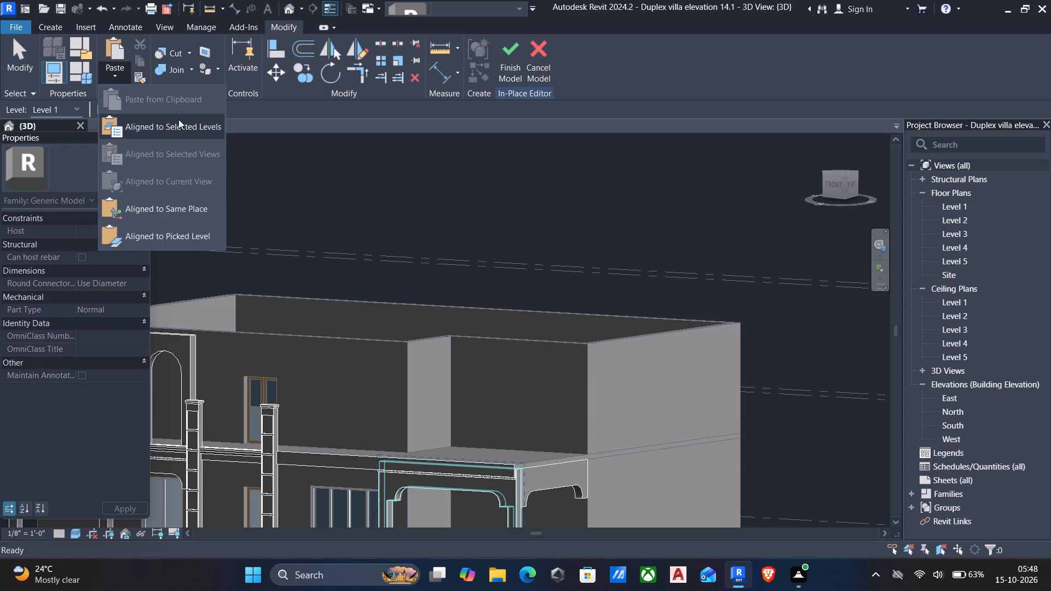
pyautogui.click(180, 124)
pyautogui.click(484, 205)
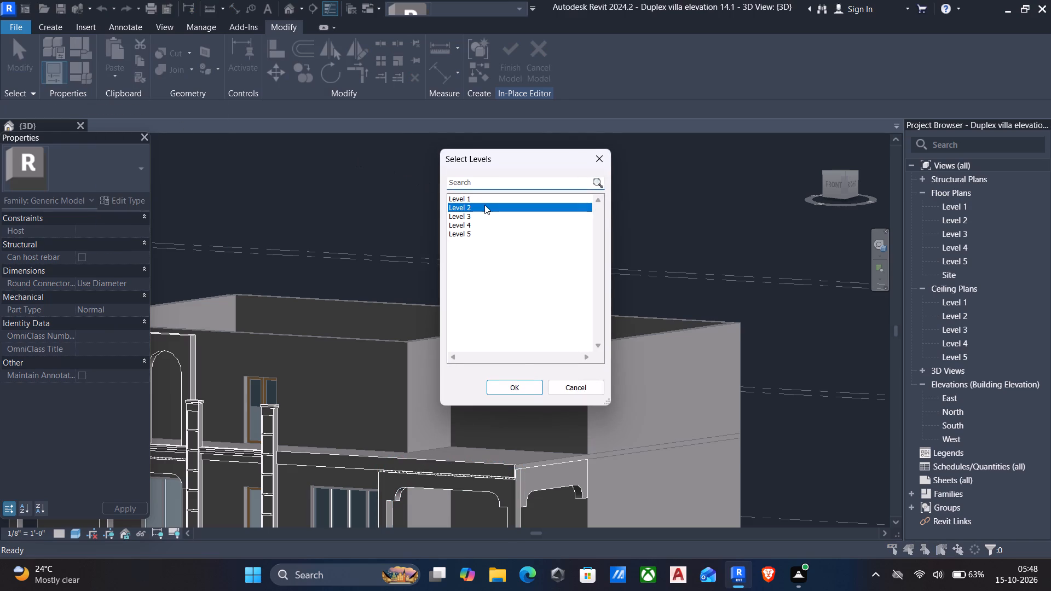
pyautogui.click(527, 381)
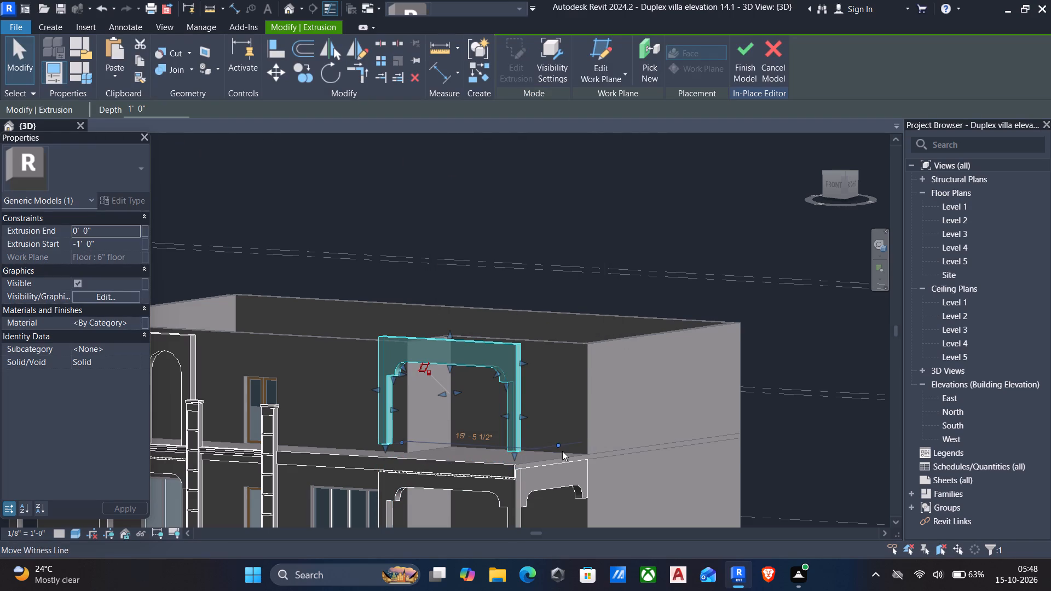
# Open the South building elevation view.
pyautogui.scroll(6, 511, 494)
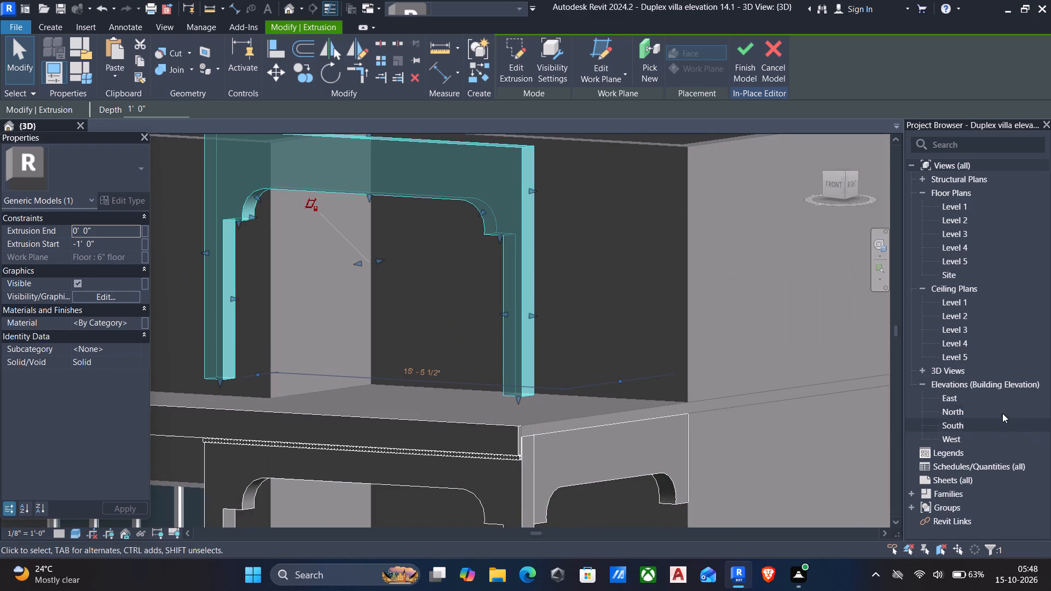
pyautogui.click(974, 426)
pyautogui.click(974, 426)
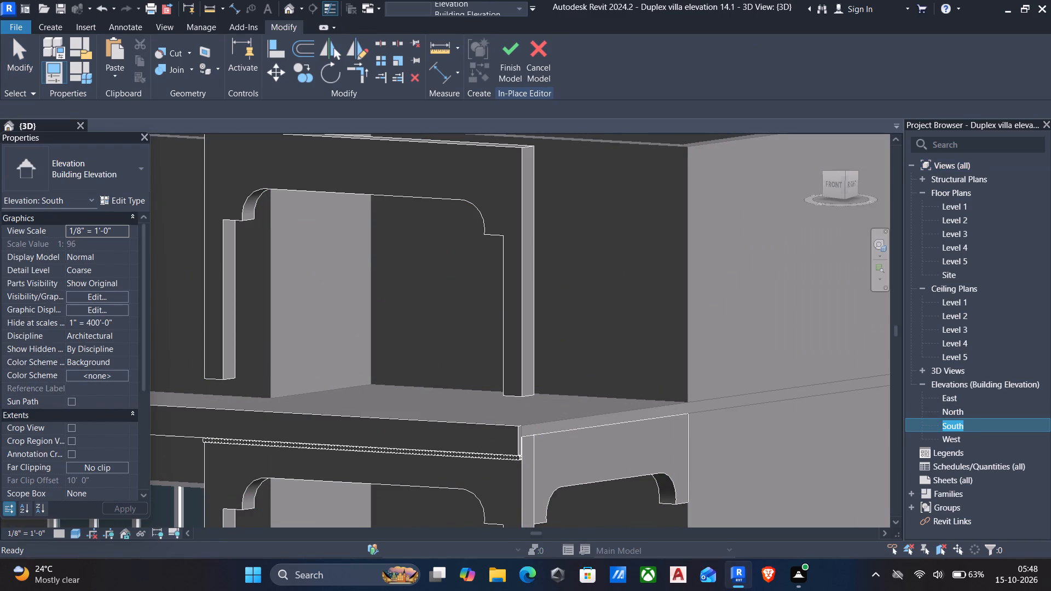
pyautogui.click(949, 437)
pyautogui.doubleClick(949, 421)
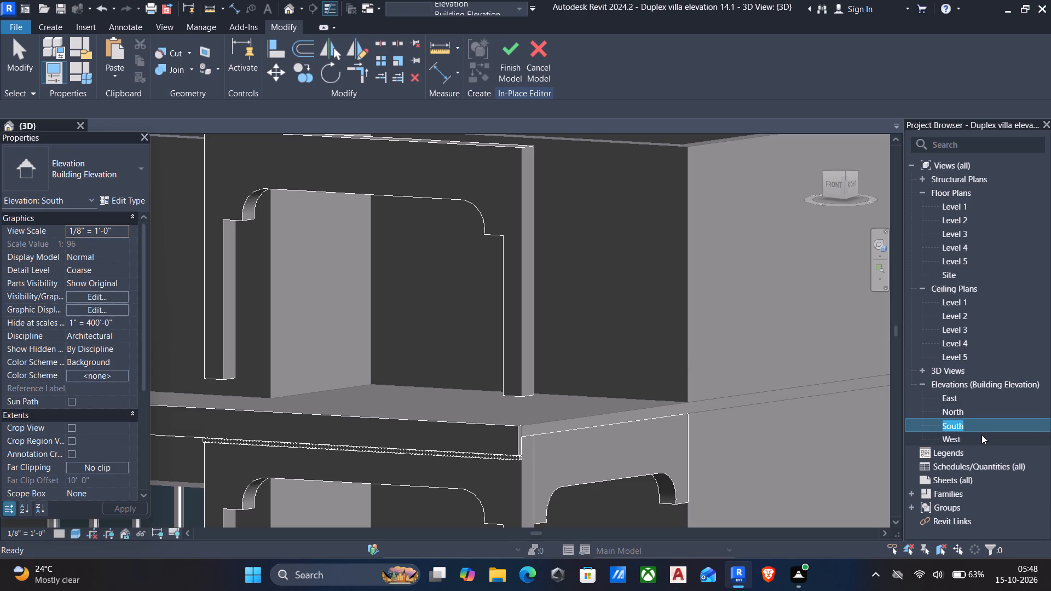
pyautogui.click(980, 441)
pyautogui.doubleClick(935, 425)
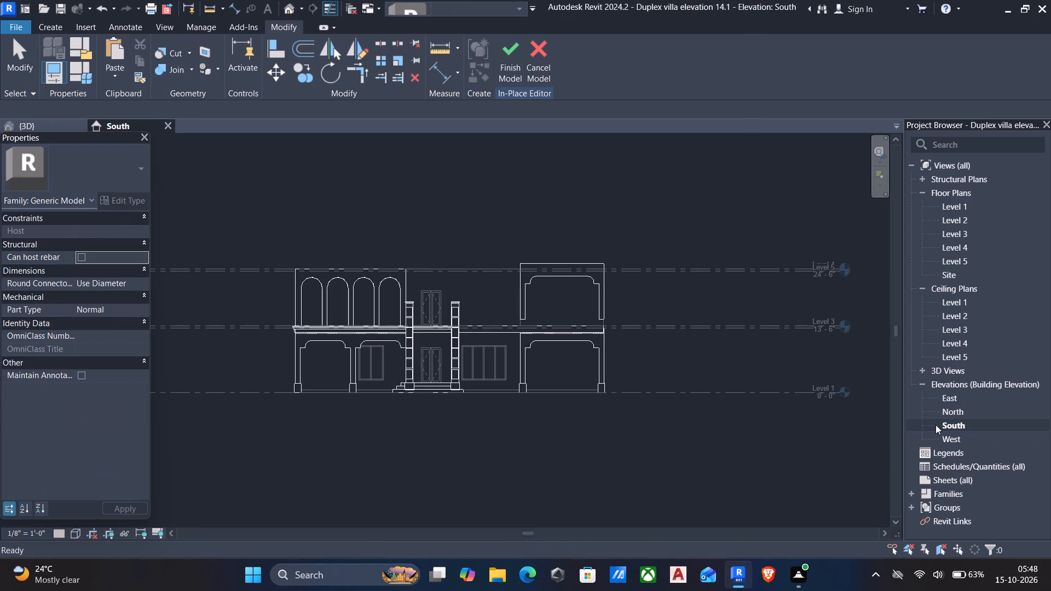
# Nudge the pasted upper-storey porch frame down until its legs stand on the Level 3 line.
pyautogui.scroll(5, 567, 325)
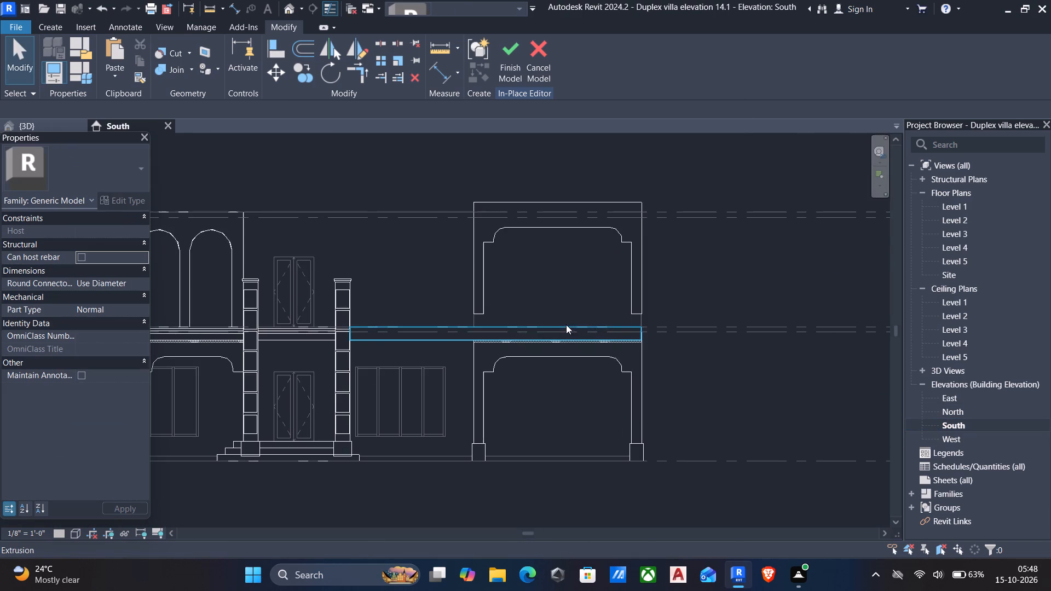
pyautogui.click(499, 201)
pyautogui.scroll(5, 506, 301)
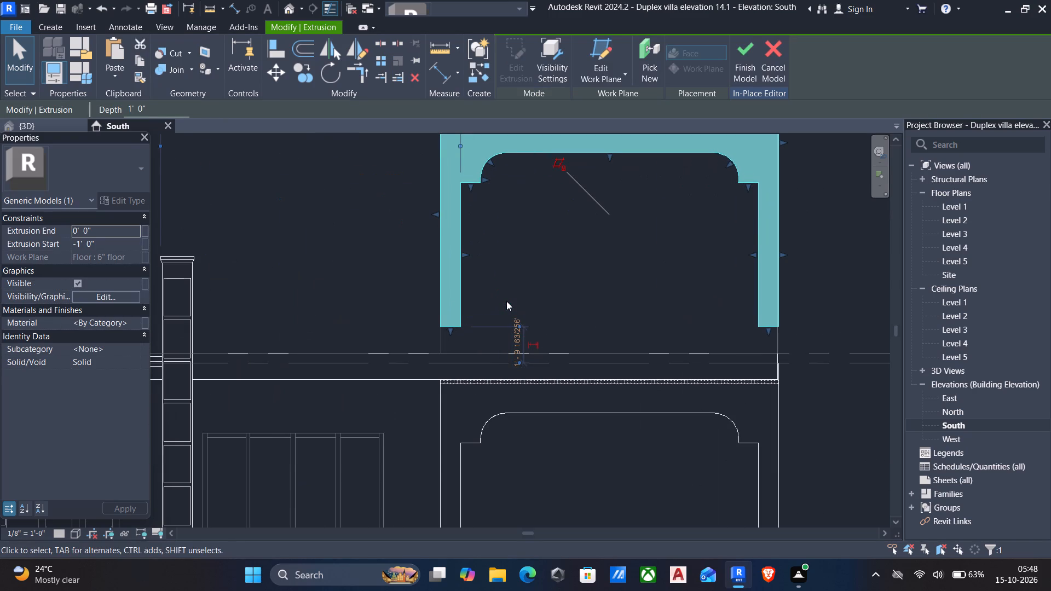
pyautogui.press('Down')
pyautogui.press('Down')
pyautogui.press('Down')
pyautogui.press('Down')
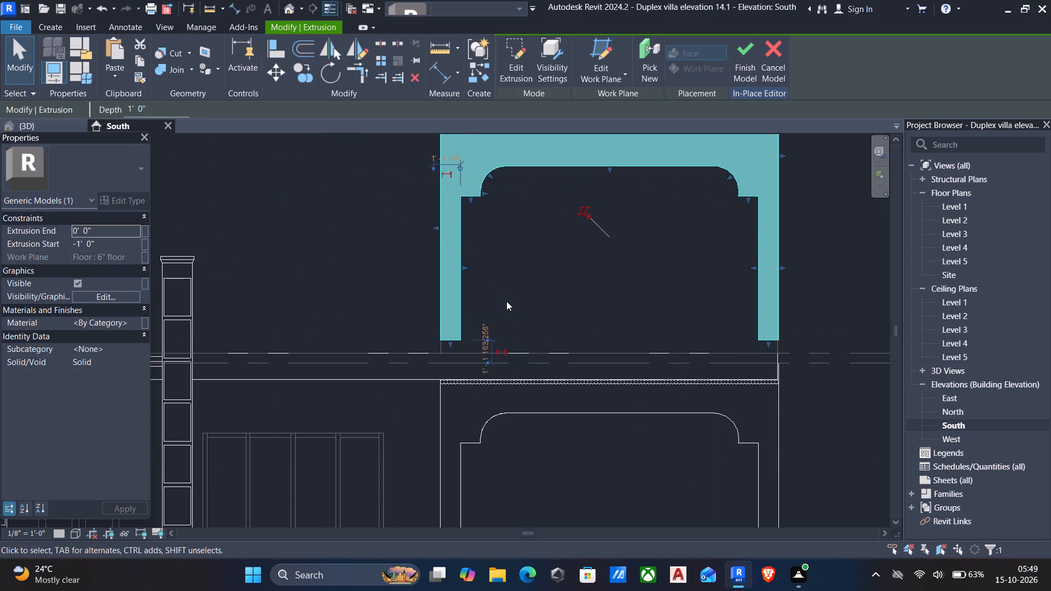
pyautogui.press('Down')
pyautogui.press('Down')
pyautogui.press('Down')
pyautogui.press('Down')
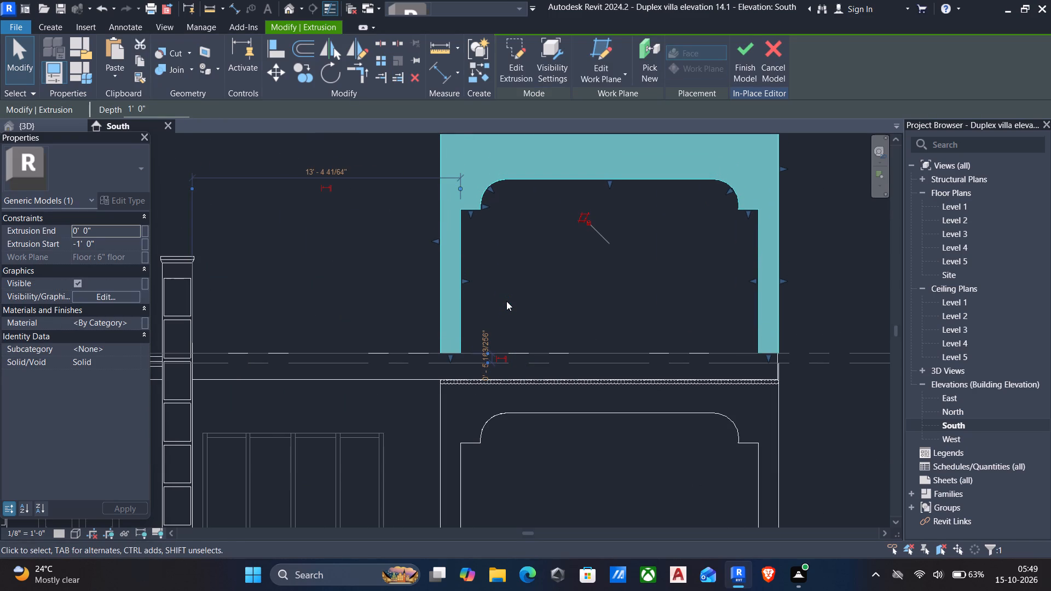
pyautogui.scroll(-3, 424, 285)
pyautogui.moveTo(414, 283); pyautogui.dragTo(413, 317, button='middle')
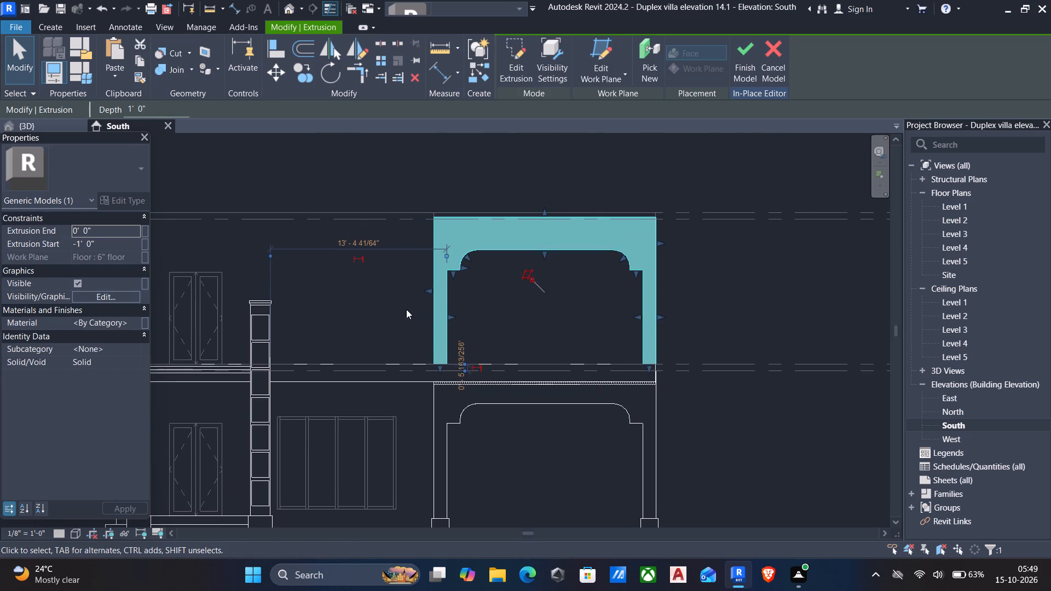
pyautogui.scroll(-2, 369, 296)
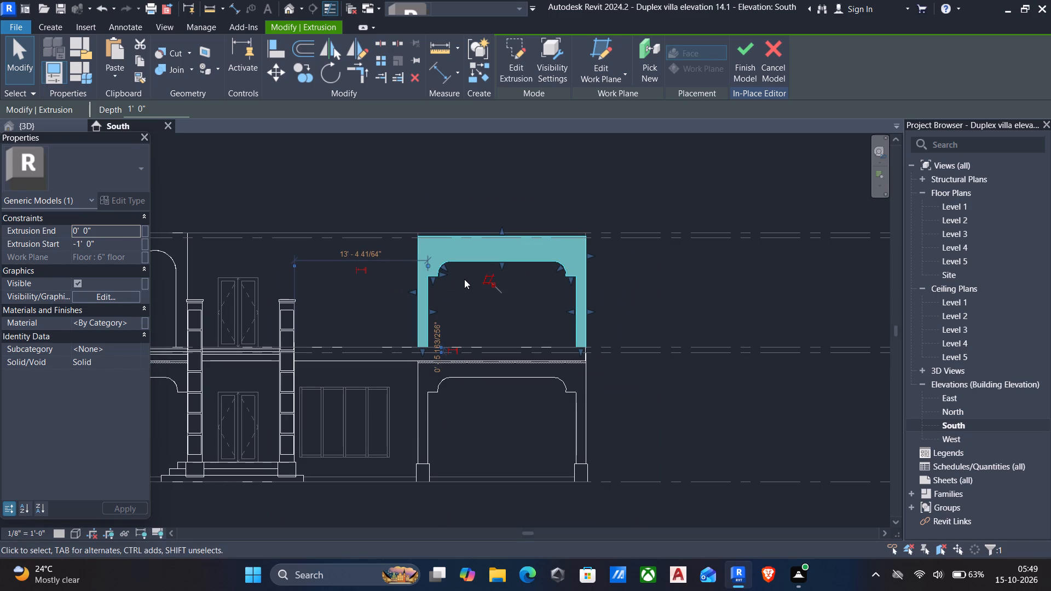
pyautogui.press('Escape')
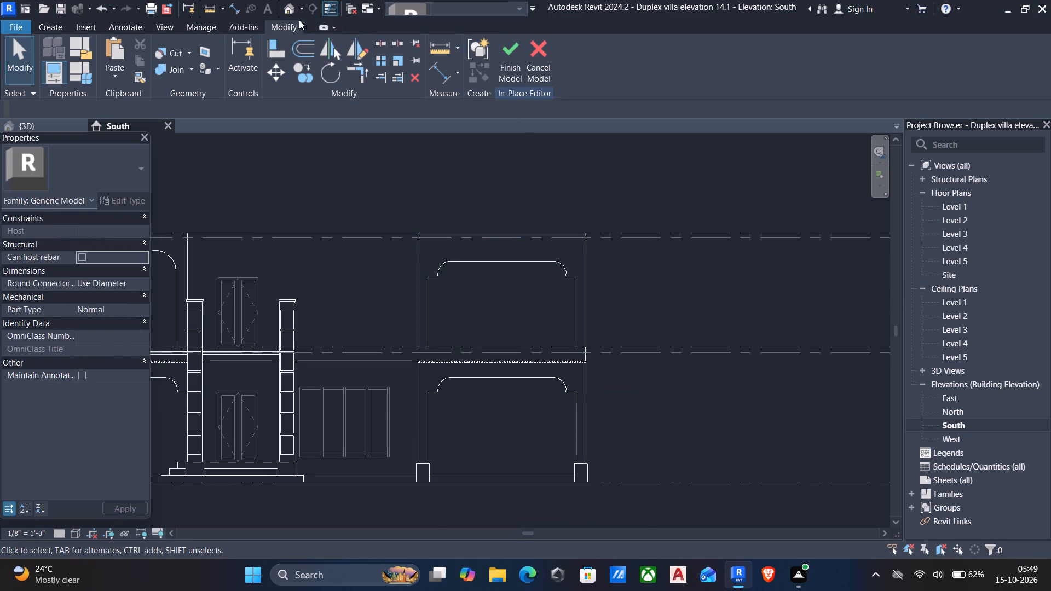
# In the front 3D view, stretch the upper-storey porch frame's top edge up to Level 4, flush with the wall top.
pyautogui.click(287, 9)
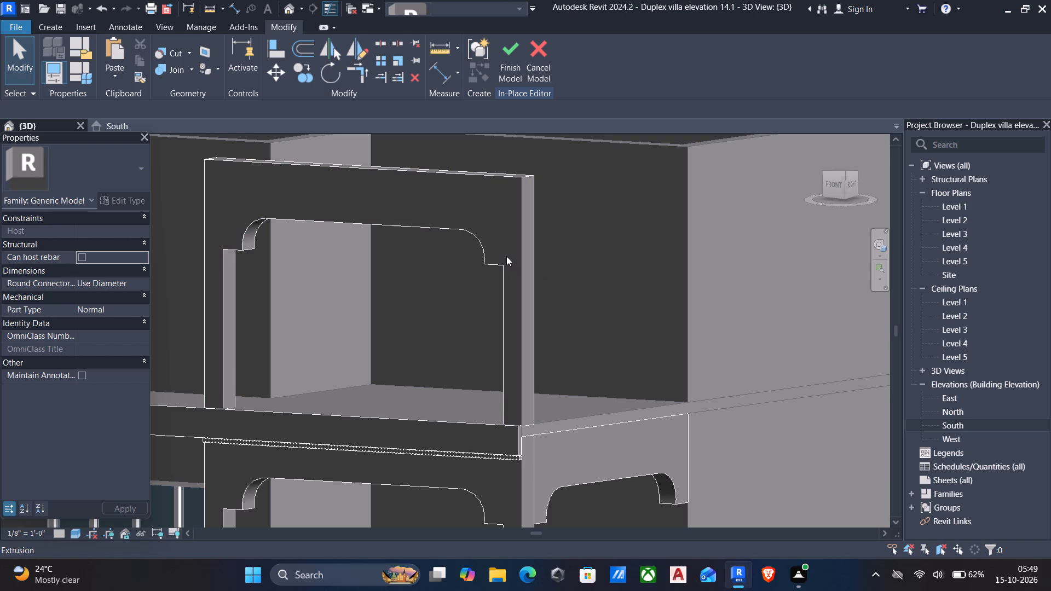
pyautogui.click(829, 185)
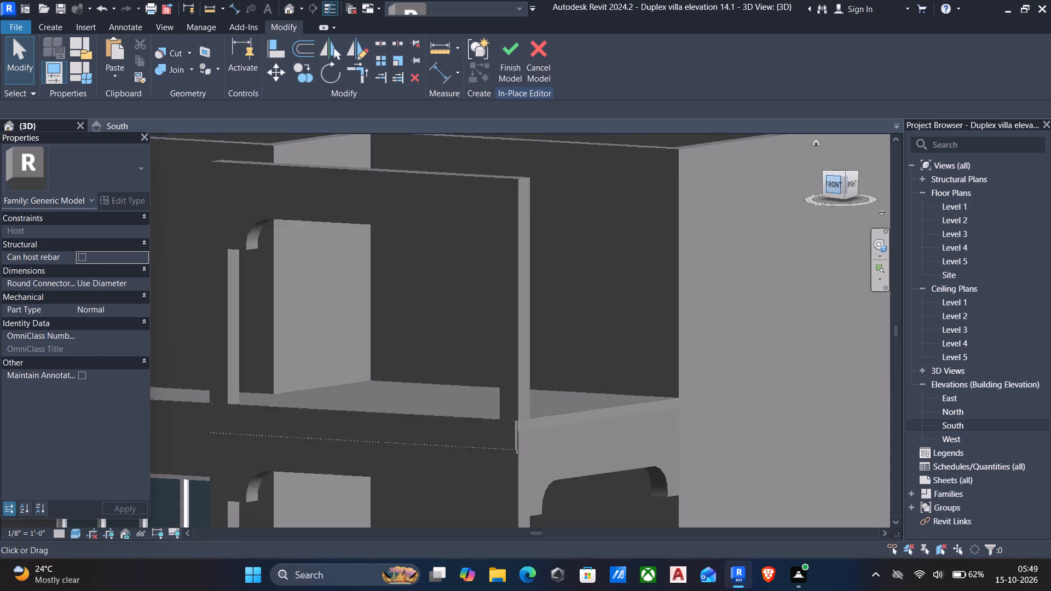
pyautogui.scroll(6, 443, 359)
pyautogui.scroll(5, 474, 294)
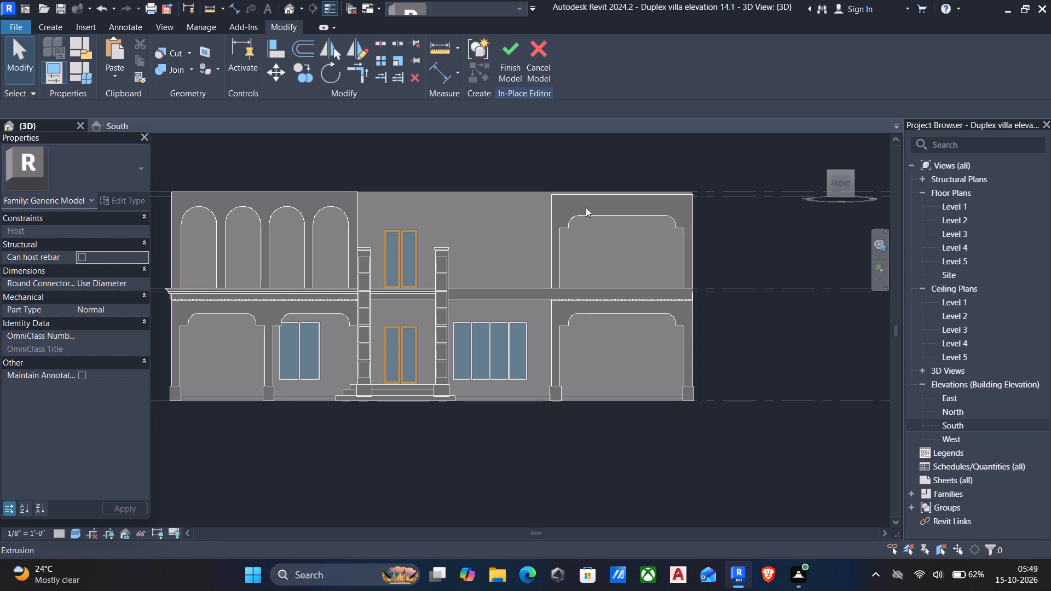
pyautogui.scroll(6, 586, 206)
pyautogui.click(601, 183)
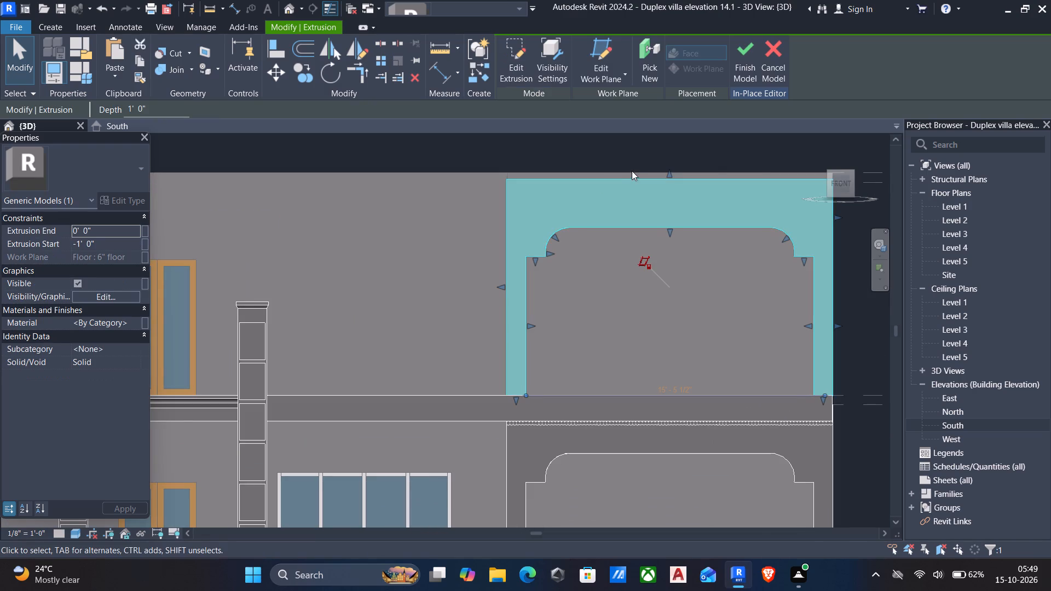
pyautogui.scroll(4, 640, 167)
pyautogui.moveTo(683, 178); pyautogui.dragTo(685, 168)
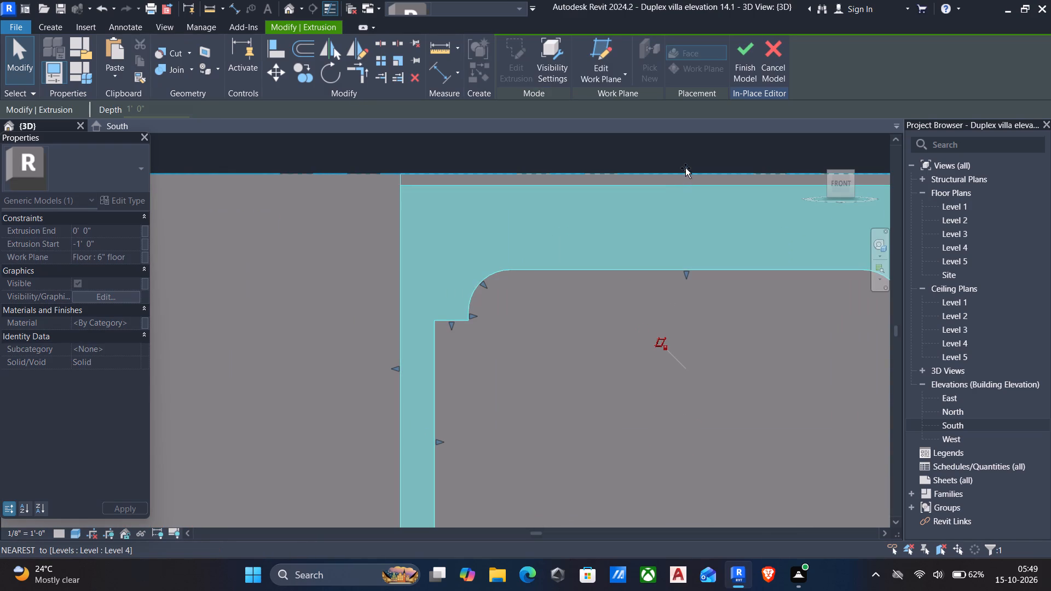
pyautogui.moveTo(685, 168); pyautogui.dragTo(685, 169)
# Raise the flat top edge of the upper-storey porch frame's arched opening slightly.
pyautogui.scroll(-4, 675, 204)
pyautogui.moveTo(645, 287); pyautogui.dragTo(577, 322, button='middle')
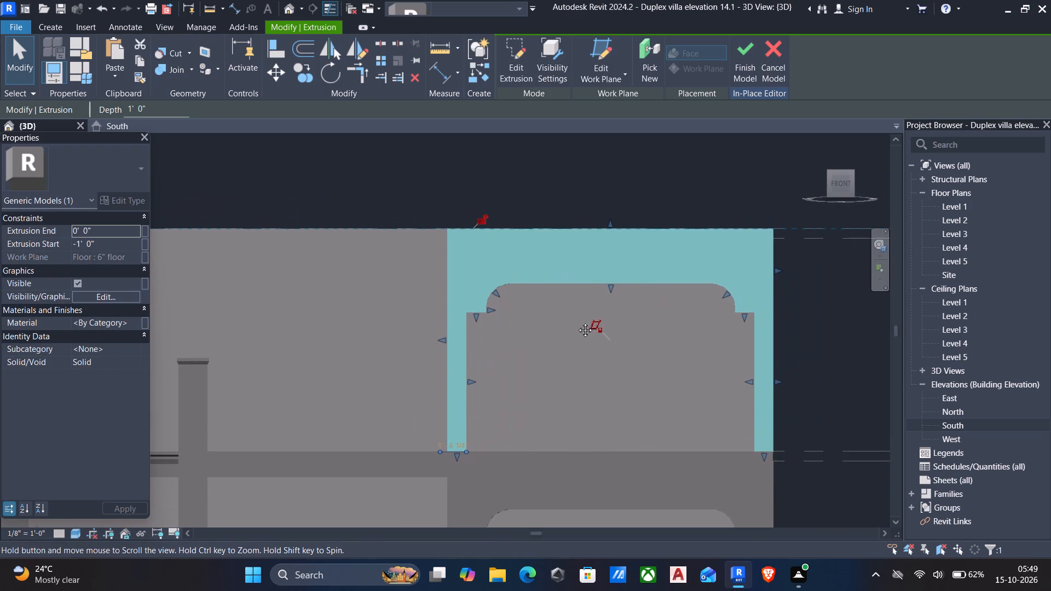
pyautogui.moveTo(577, 322); pyautogui.dragTo(576, 323, button='middle')
pyautogui.scroll(4, 605, 296)
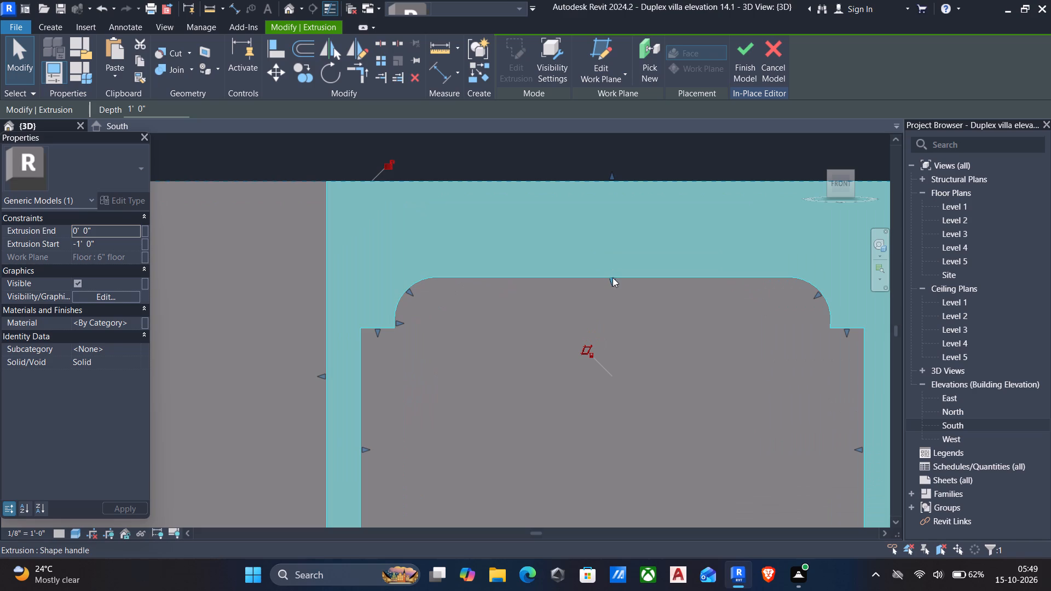
pyautogui.moveTo(610, 283); pyautogui.dragTo(610, 272)
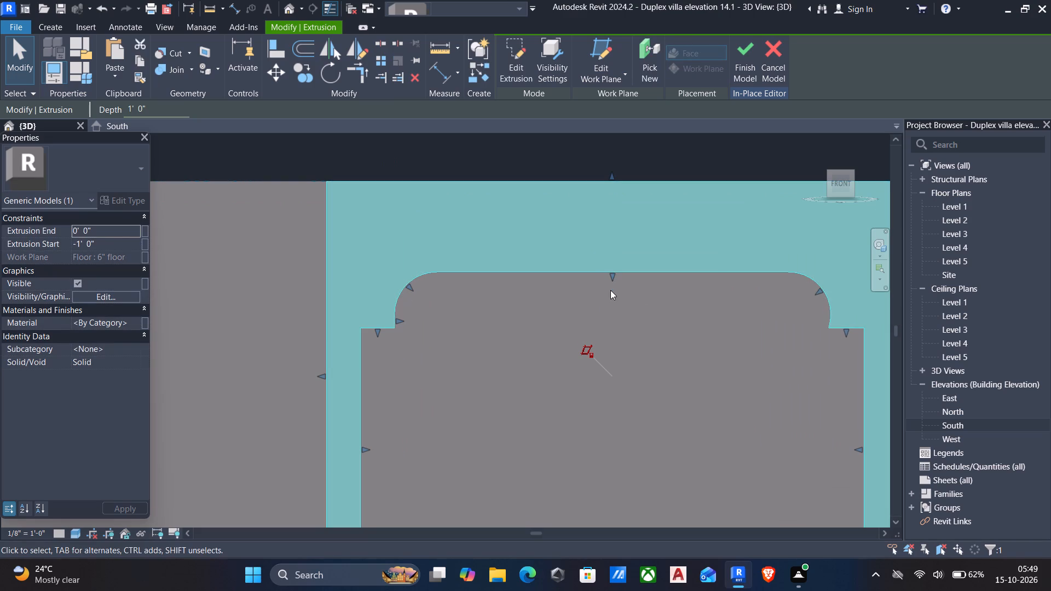
pyautogui.scroll(-4, 609, 299)
pyautogui.press('Escape')
pyautogui.scroll(-2, 607, 310)
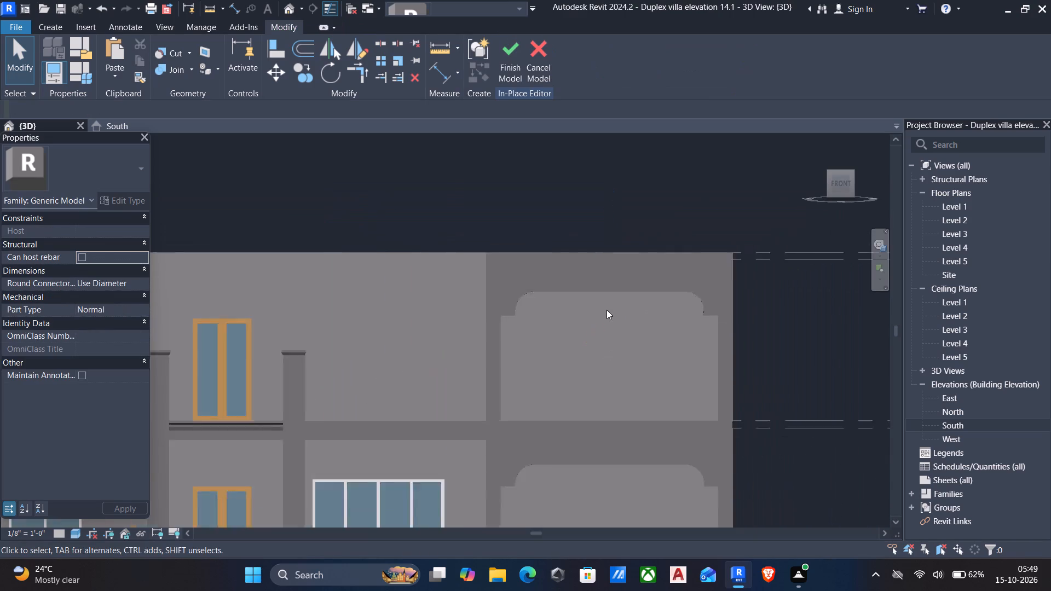
pyautogui.scroll(-1, 607, 310)
pyautogui.moveTo(587, 345); pyautogui.dragTo(530, 326, button='middle')
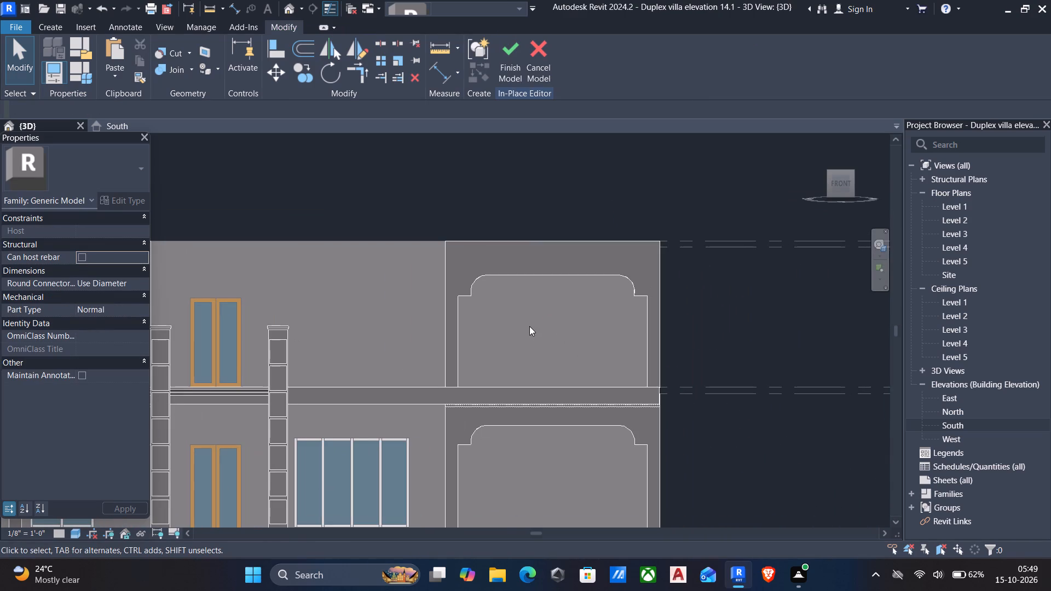
pyautogui.scroll(-4, 524, 334)
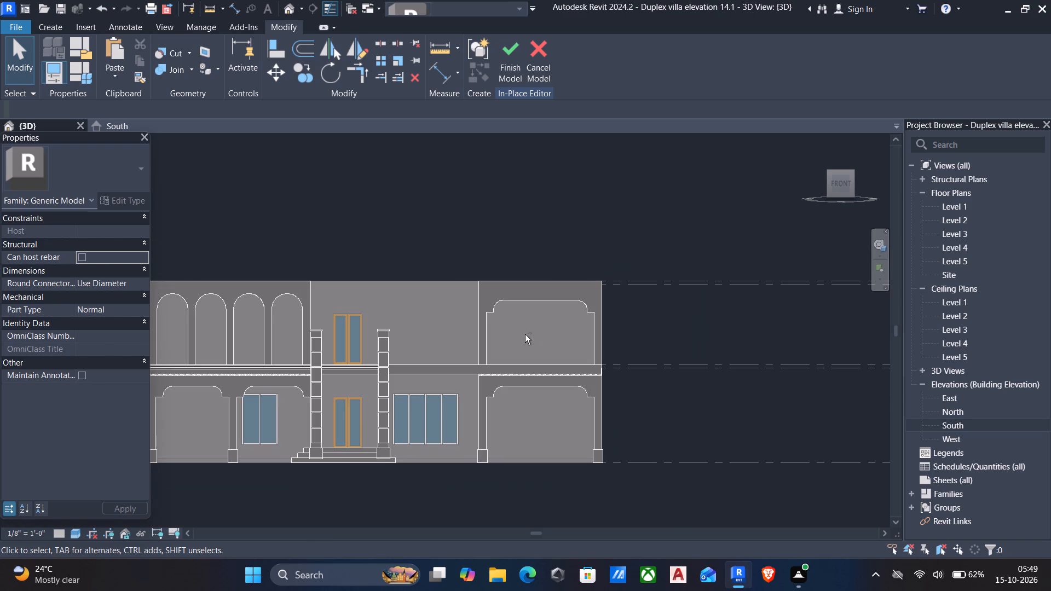
# From the villa's right side, copy the lower storey's arched side beam extrusion to the clipboard.
pyautogui.keyDown('shift'); pyautogui.moveTo(525, 335); pyautogui.dragTo(561, 381, button='middle'); pyautogui.keyUp('shift')
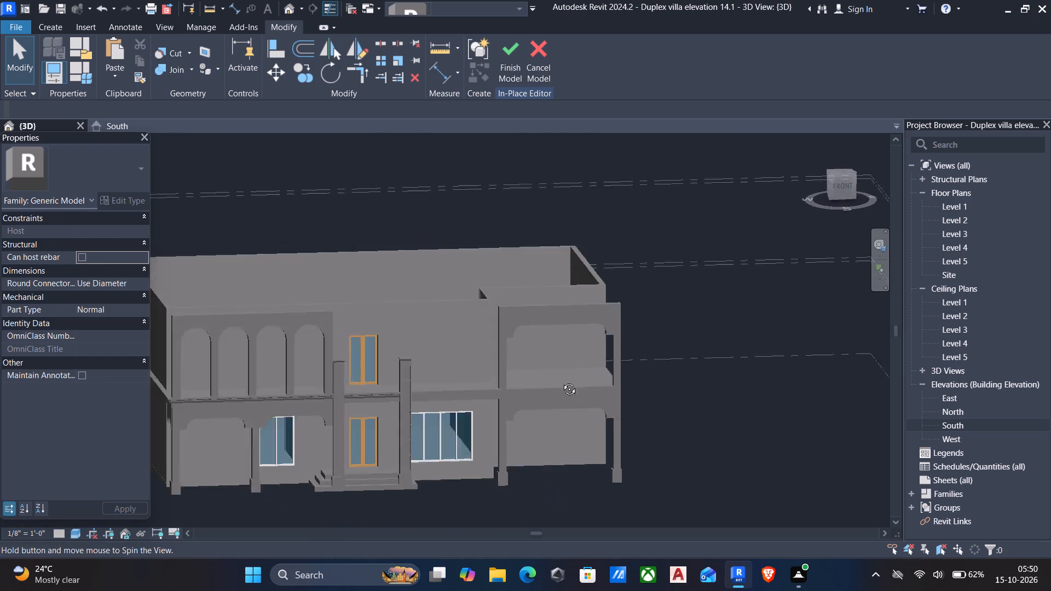
pyautogui.keyDown('shift'); pyautogui.moveTo(561, 381); pyautogui.dragTo(362, 415, button='middle'); pyautogui.keyUp('shift')
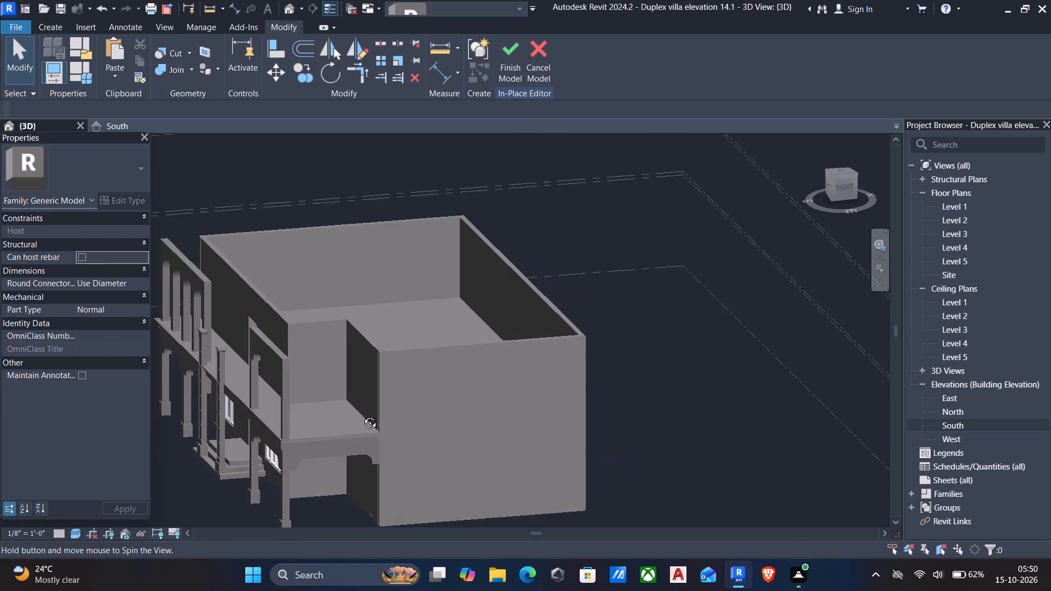
pyautogui.keyDown('shift'); pyautogui.moveTo(362, 415); pyautogui.dragTo(325, 331, button='middle'); pyautogui.keyUp('shift')
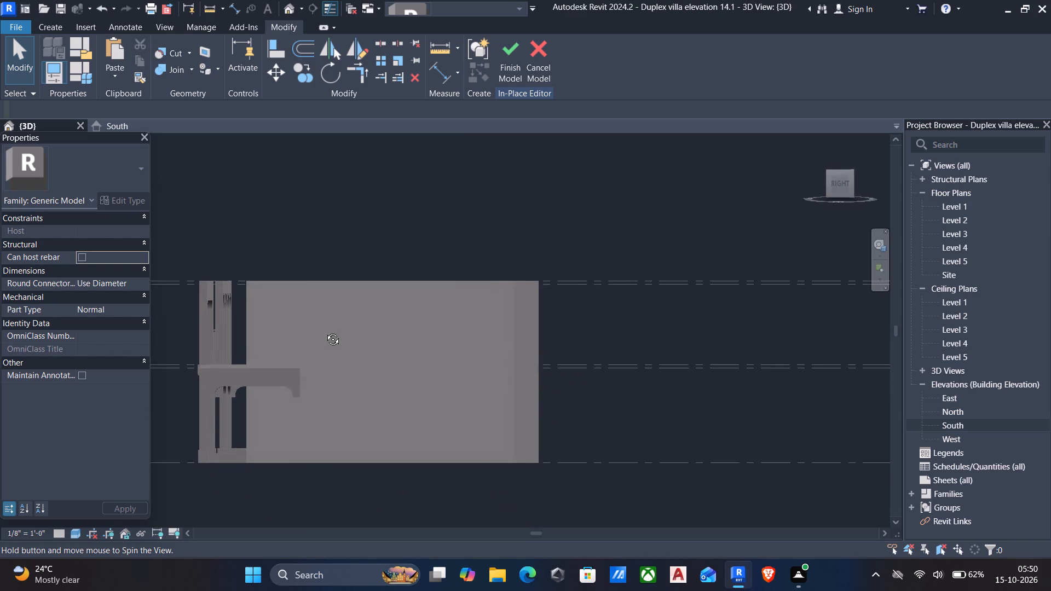
pyautogui.keyDown('shift'); pyautogui.moveTo(325, 331); pyautogui.dragTo(322, 329, button='middle'); pyautogui.keyUp('shift')
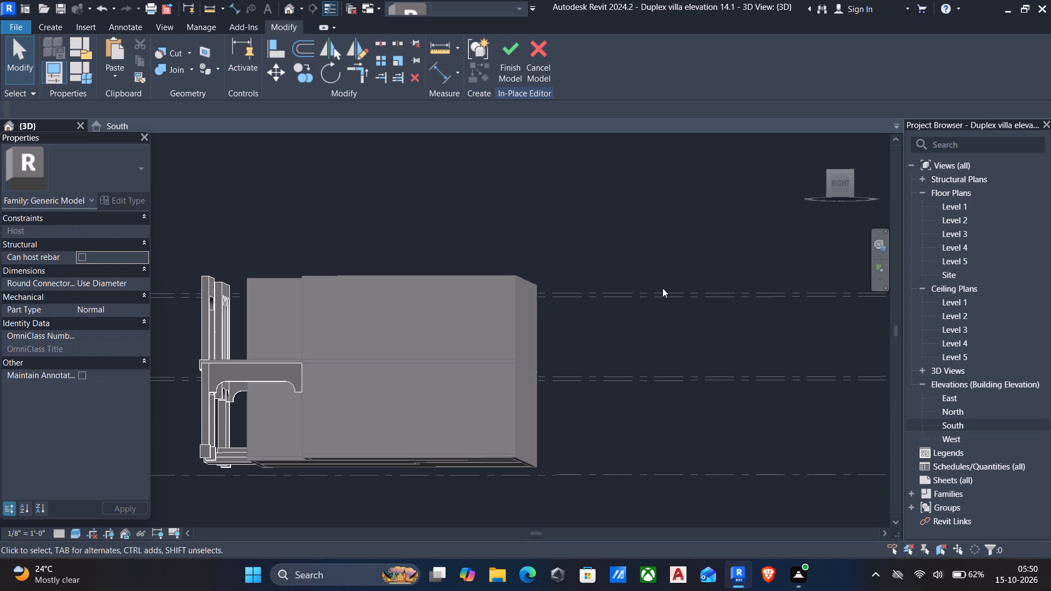
pyautogui.click(838, 177)
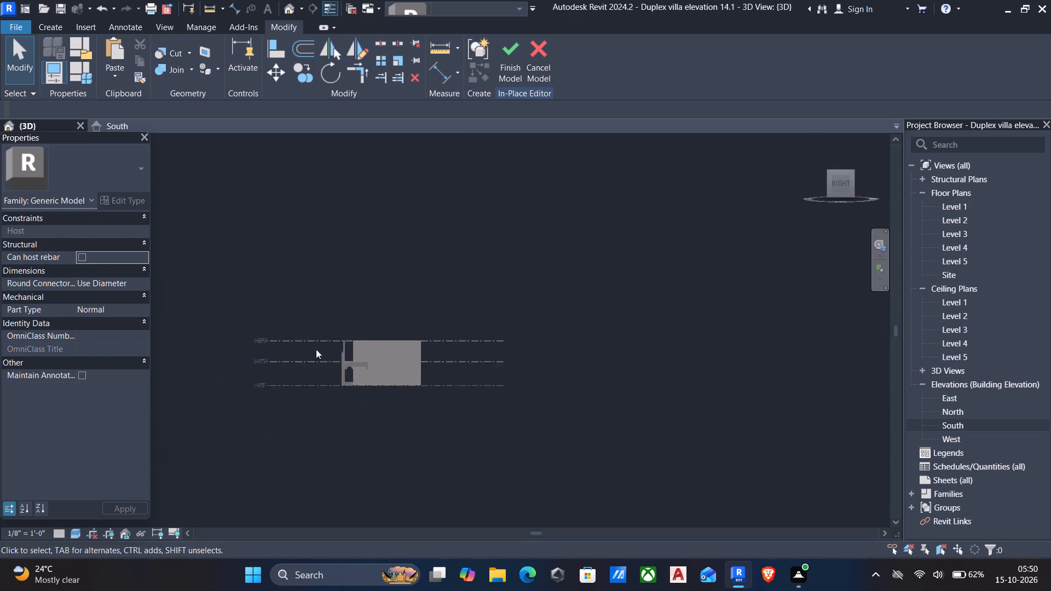
pyautogui.scroll(5, 360, 417)
pyautogui.scroll(6, 417, 285)
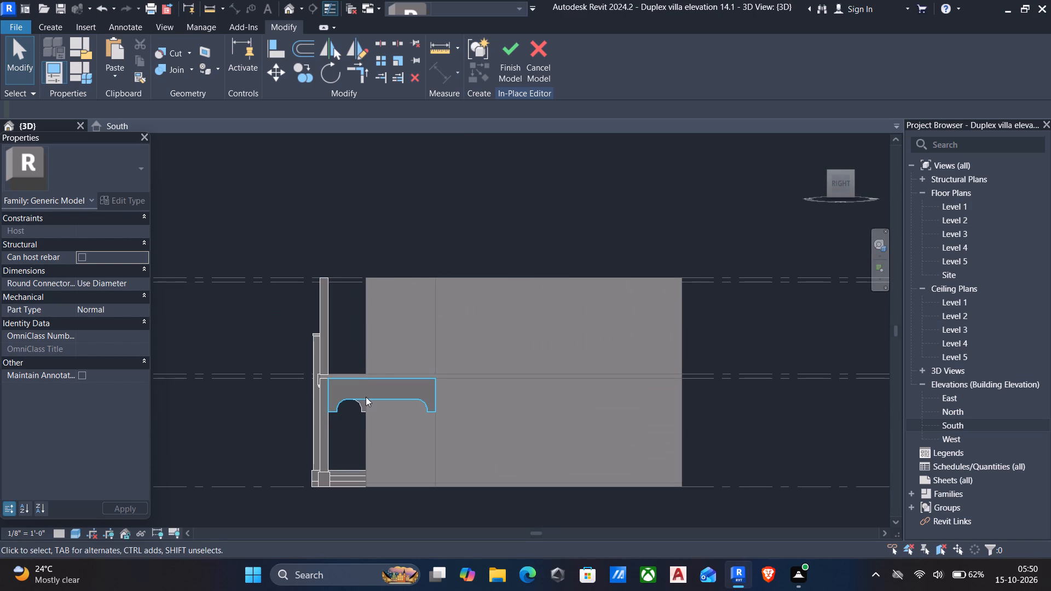
pyautogui.click(366, 397)
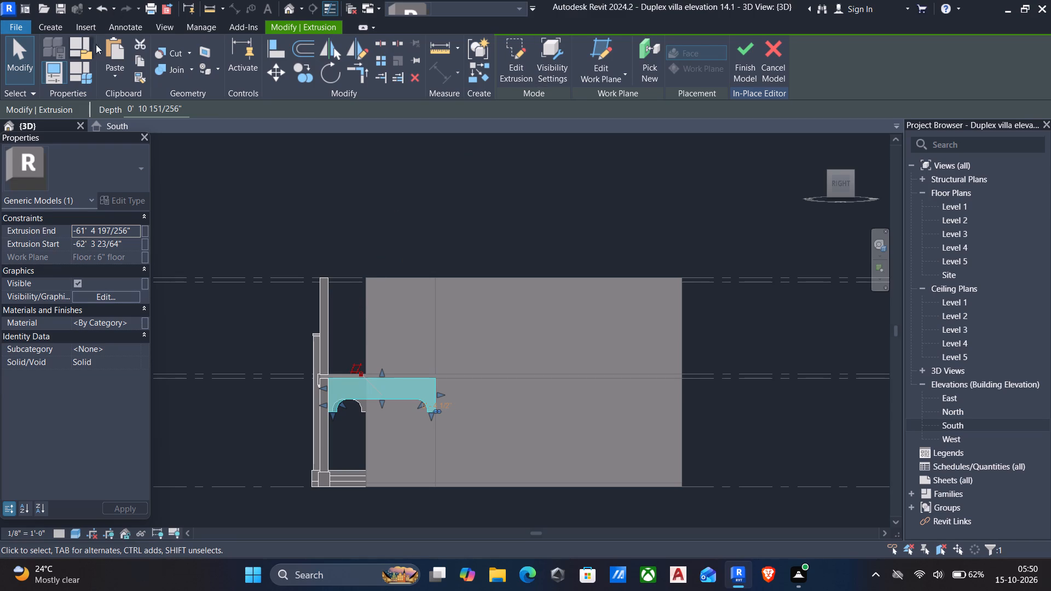
pyautogui.click(141, 59)
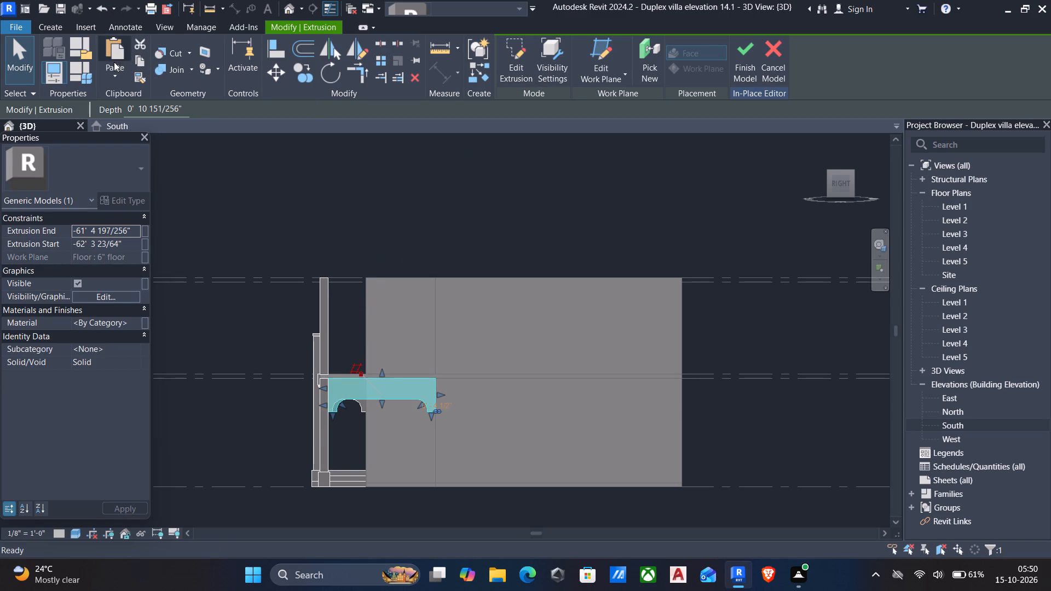
# Paste the copied arched side beam aligned to Level 2.
pyautogui.click(114, 77)
pyautogui.click(151, 129)
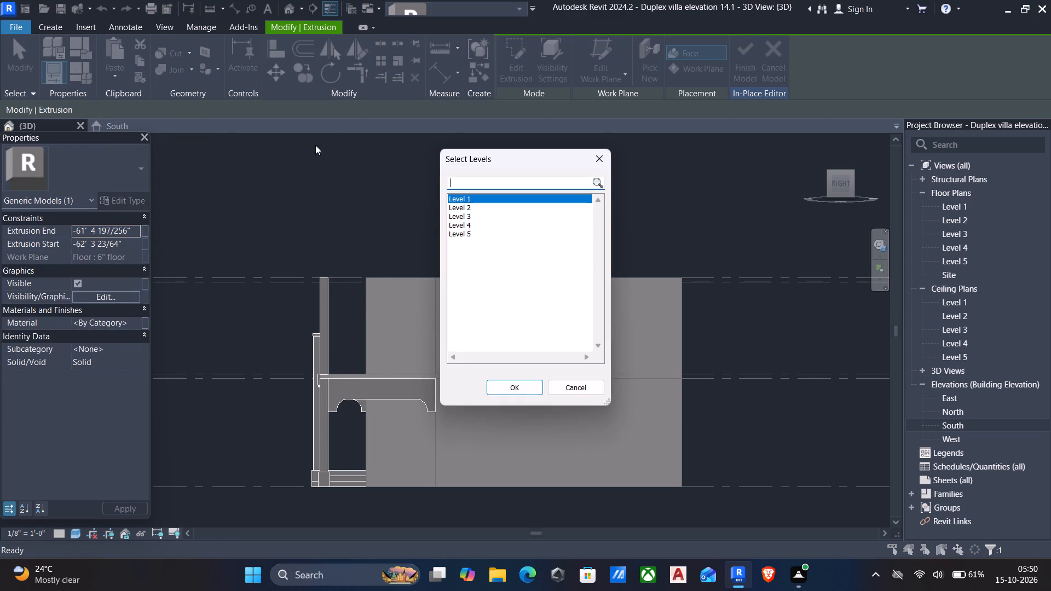
pyautogui.click(477, 206)
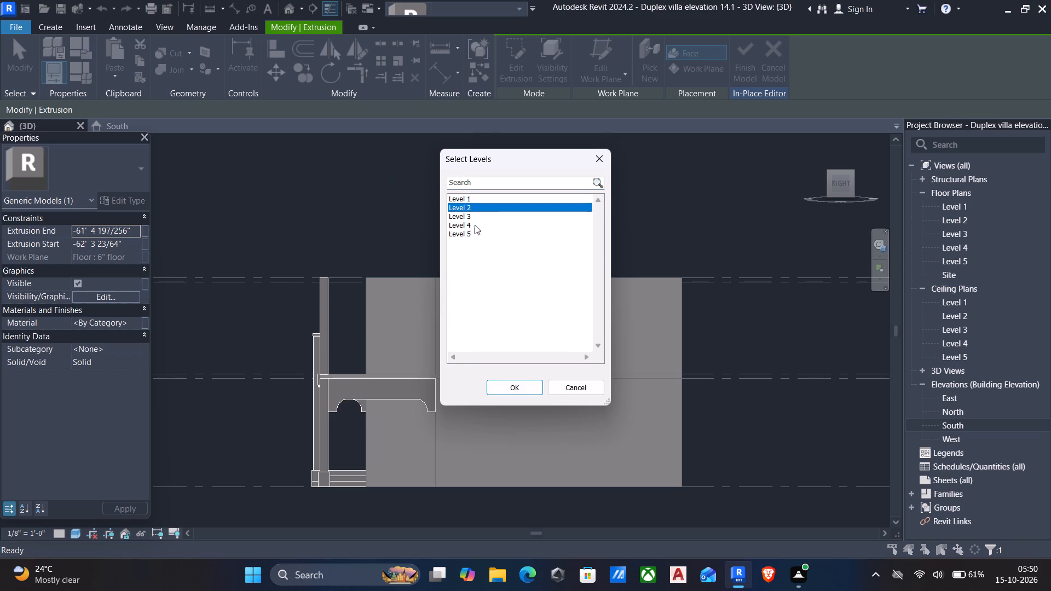
pyautogui.click(513, 391)
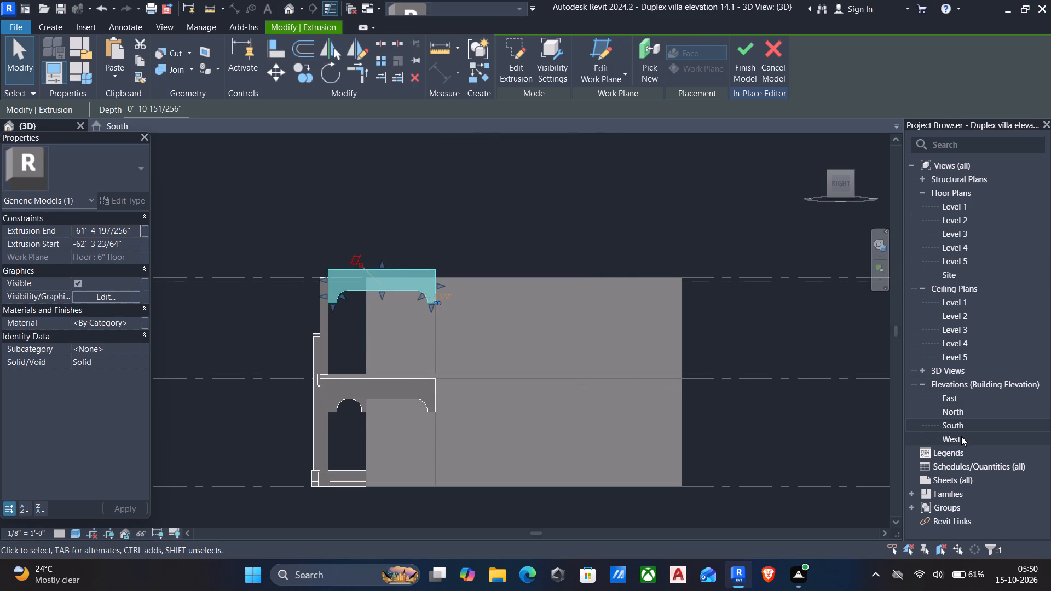
# In the East elevation, nudge the pasted upper-storey arched side beam down until its top edge is flush with the wall top.
pyautogui.click(961, 436)
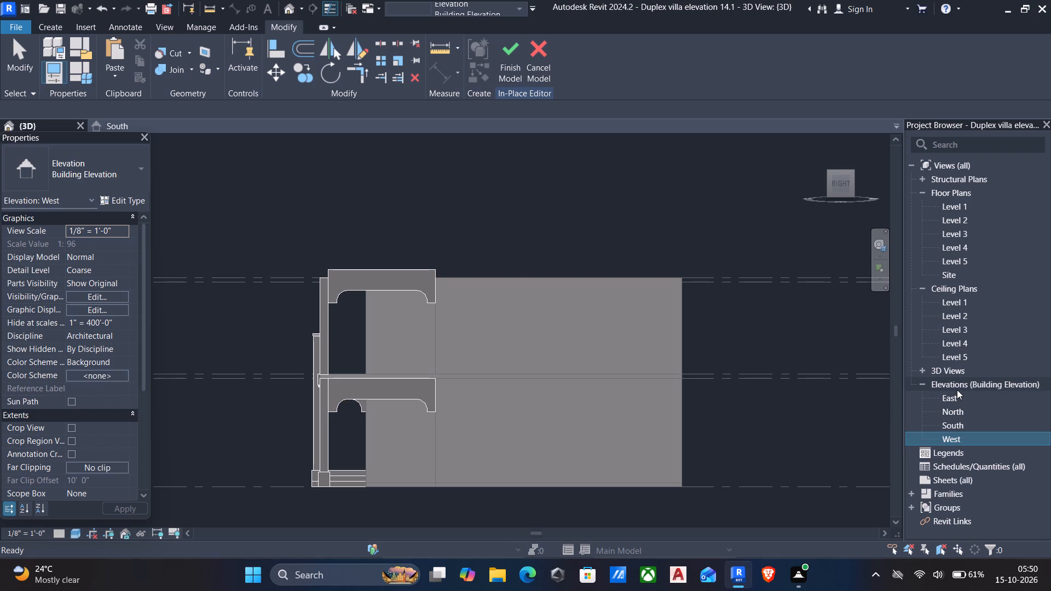
pyautogui.doubleClick(957, 390)
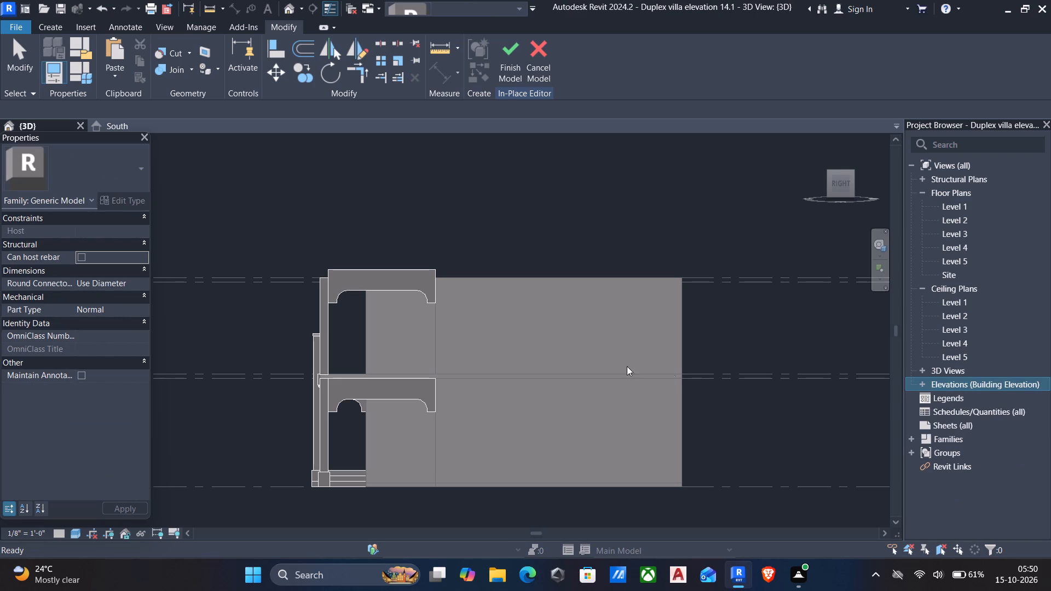
pyautogui.click(928, 383)
pyautogui.doubleClick(952, 400)
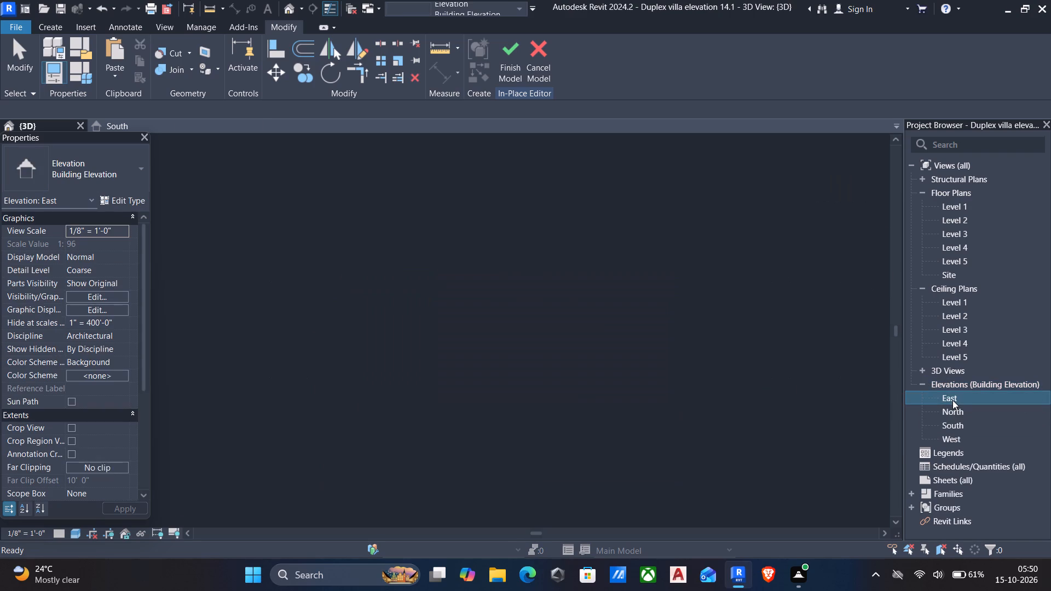
pyautogui.scroll(5, 360, 265)
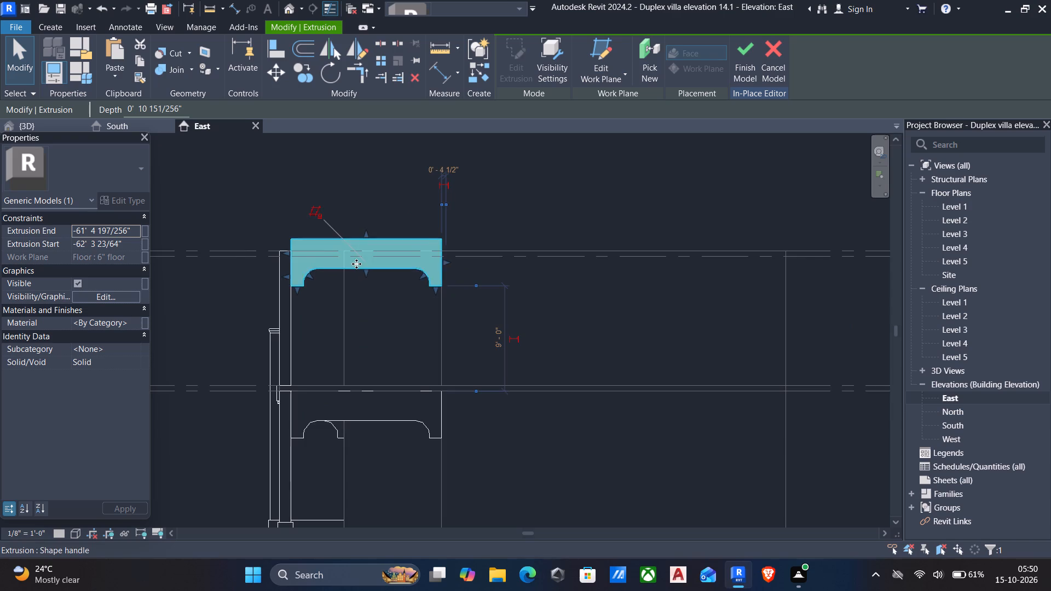
pyautogui.scroll(7, 356, 264)
pyautogui.press('Down')
pyautogui.press('Down')
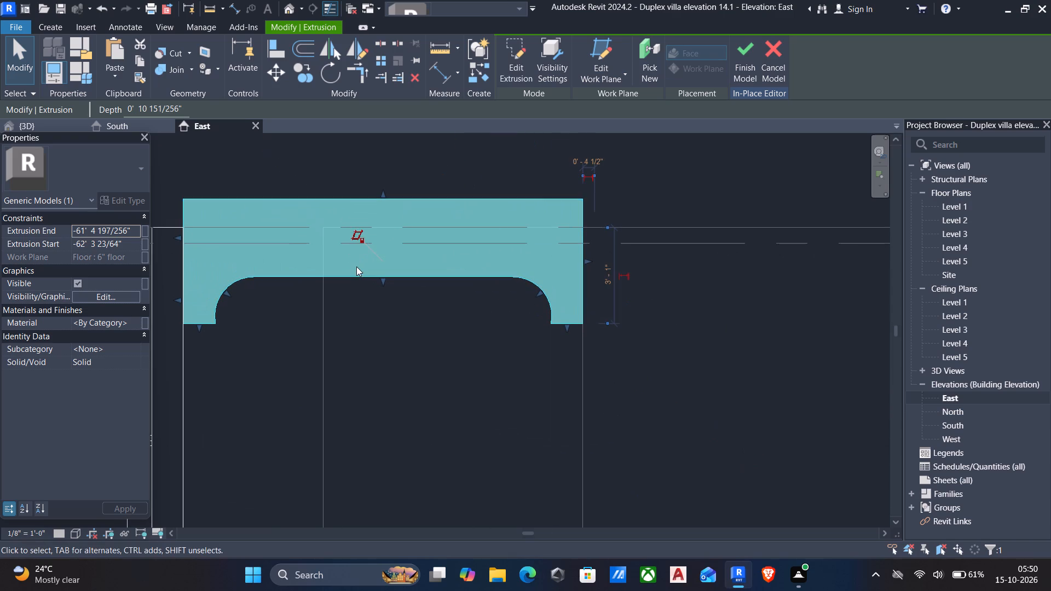
pyautogui.press('Down')
pyautogui.press('Down')
pyautogui.press('Down')
pyautogui.press('Down')
pyautogui.press('Down')
pyautogui.press('Down')
pyautogui.press('Down')
pyautogui.press('Down')
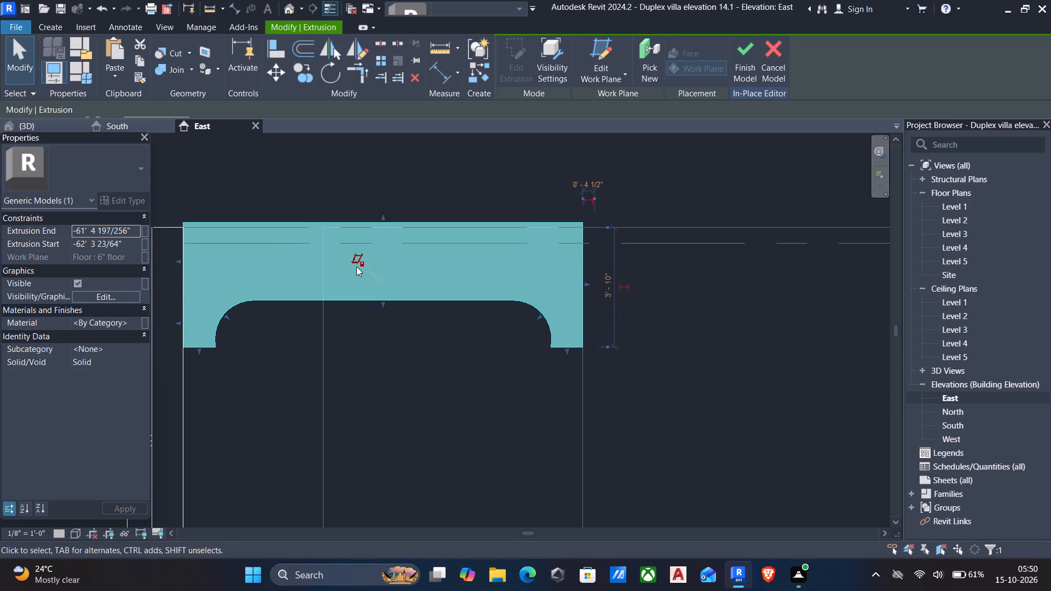
pyautogui.press('Down')
pyautogui.press('Down')
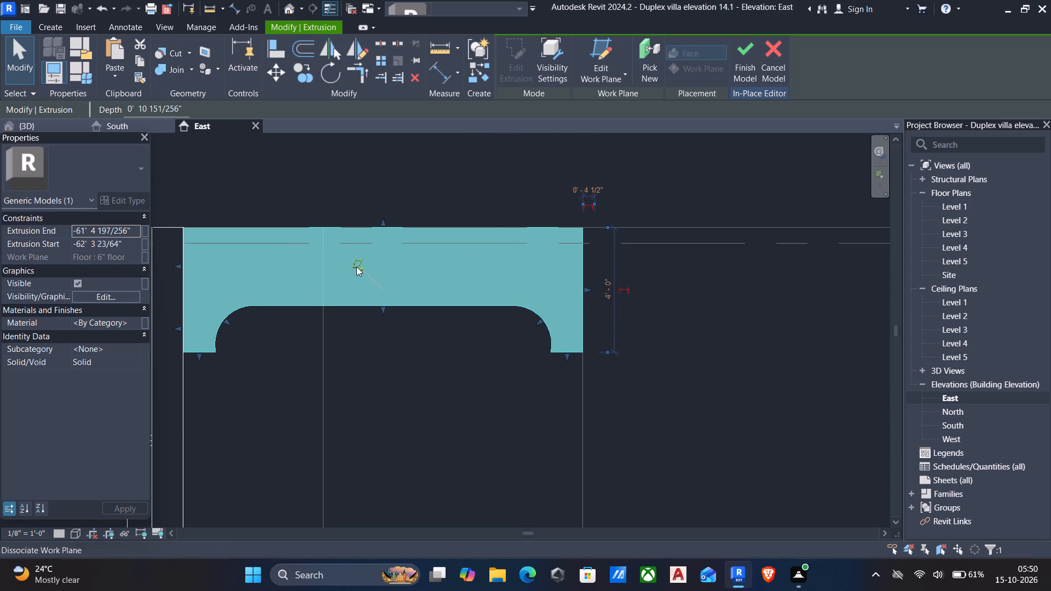
pyautogui.press('Escape')
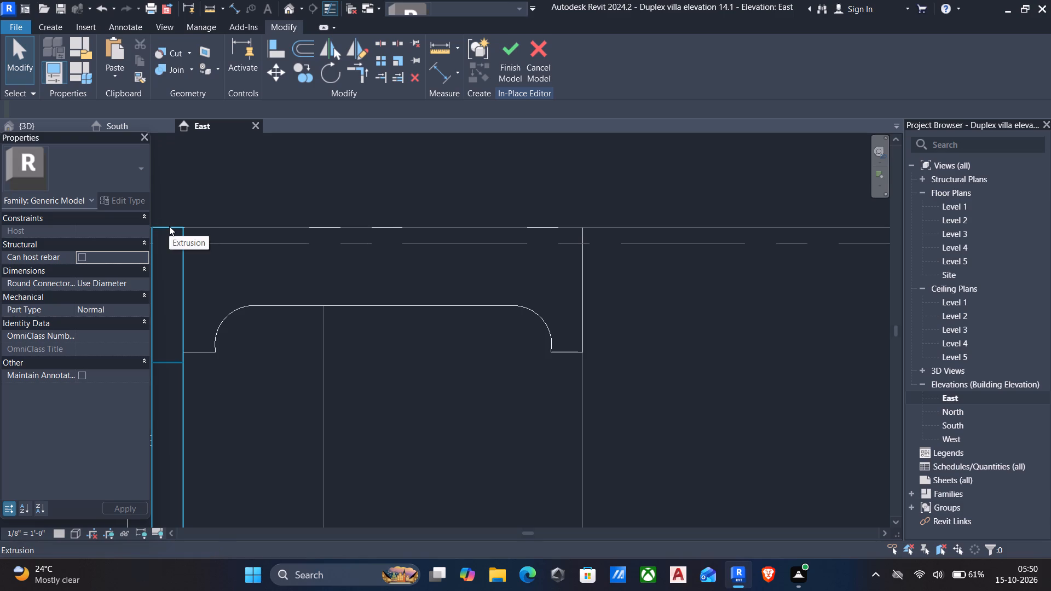
pyautogui.click(344, 303)
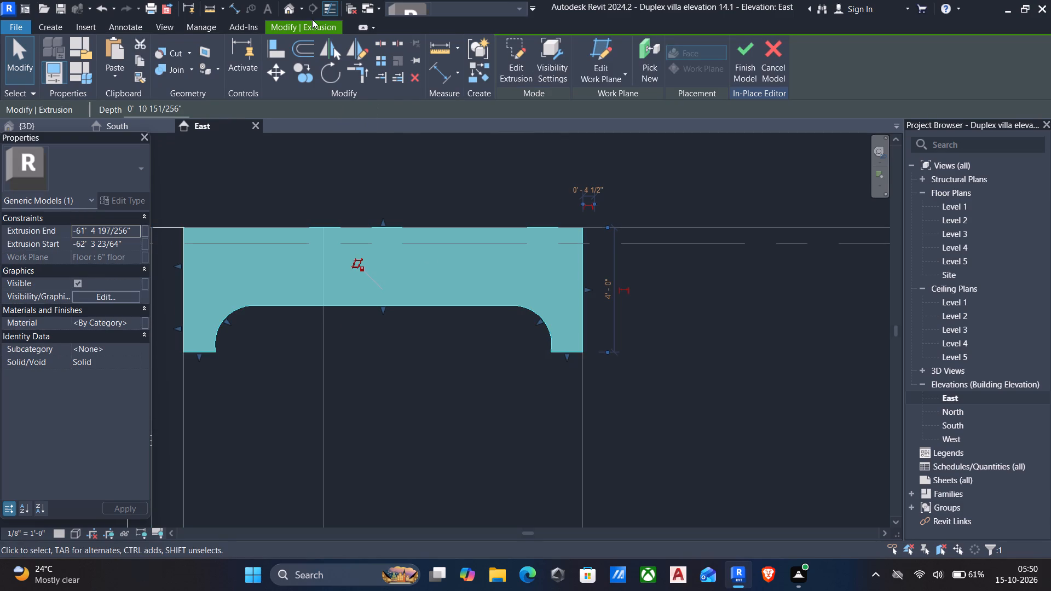
# In the 3D view, align the flat underside of the upper-storey side beam's arch to the underside of the front porch frame's arch.
pyautogui.click(288, 11)
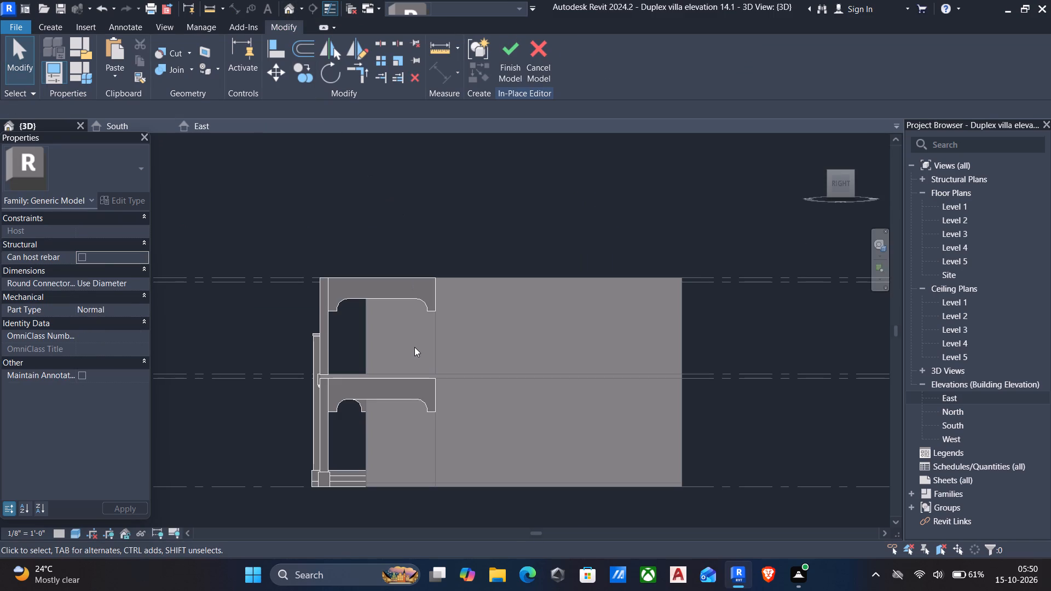
pyautogui.keyDown('shift'); pyautogui.moveTo(414, 347); pyautogui.dragTo(511, 391, button='middle'); pyautogui.keyUp('shift')
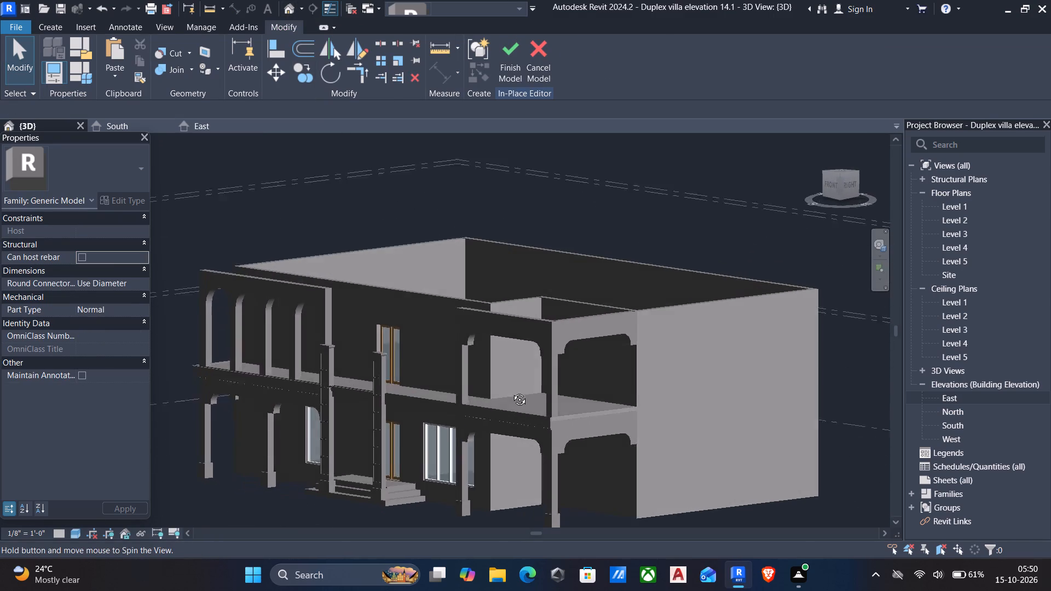
pyautogui.keyDown('shift'); pyautogui.moveTo(511, 391); pyautogui.dragTo(513, 396, button='middle'); pyautogui.keyUp('shift')
pyautogui.scroll(5, 576, 317)
pyautogui.moveTo(617, 369); pyautogui.dragTo(596, 317, button='middle')
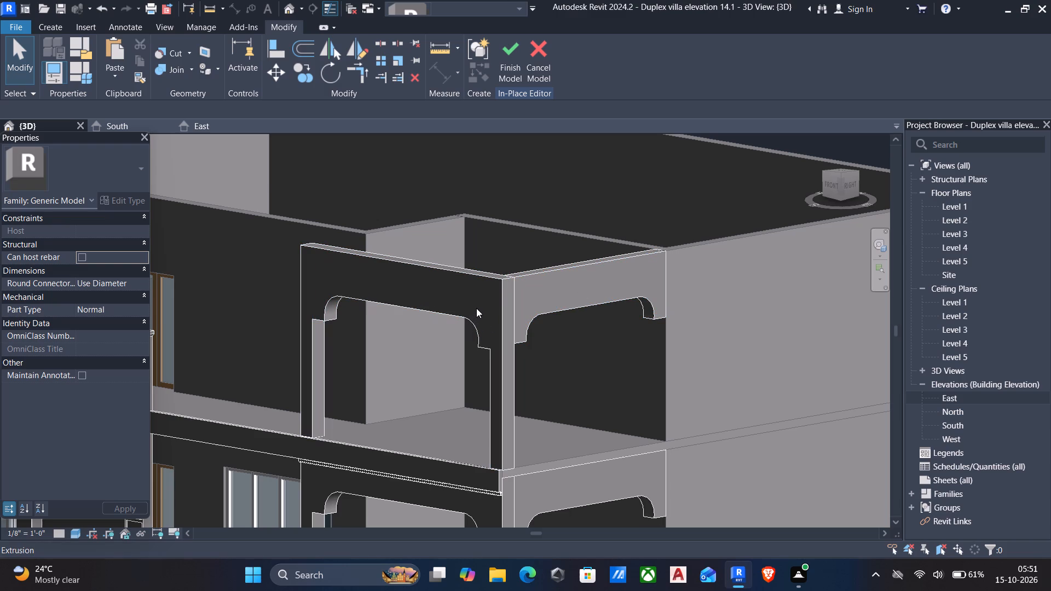
pyautogui.press('a')
pyautogui.press('l')
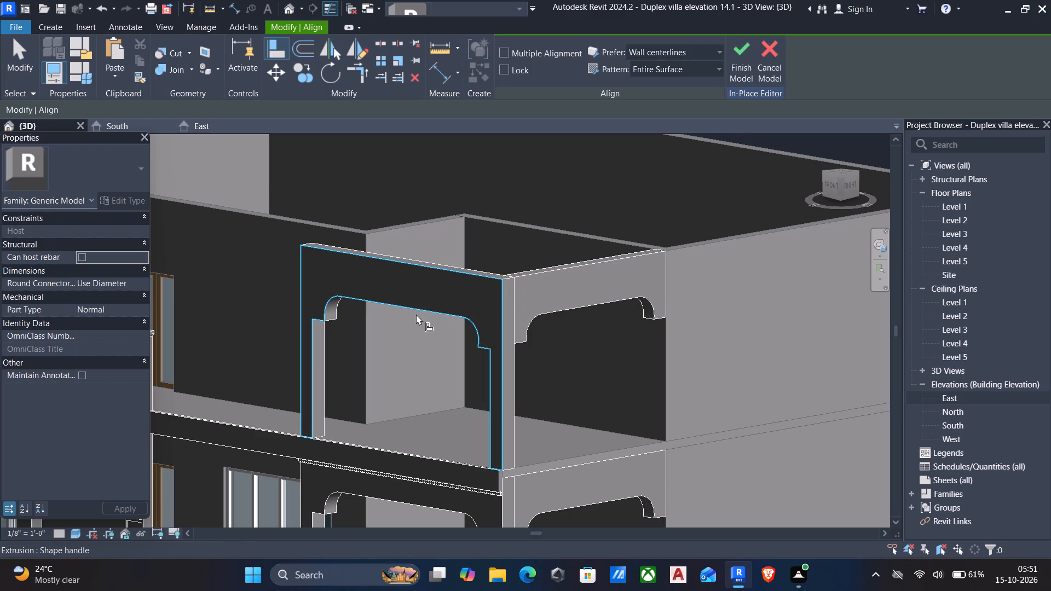
pyautogui.keyDown('shift'); pyautogui.moveTo(414, 315); pyautogui.dragTo(409, 202, button='middle'); pyautogui.keyUp('shift')
pyautogui.moveTo(409, 202); pyautogui.dragTo(416, 444, button='middle')
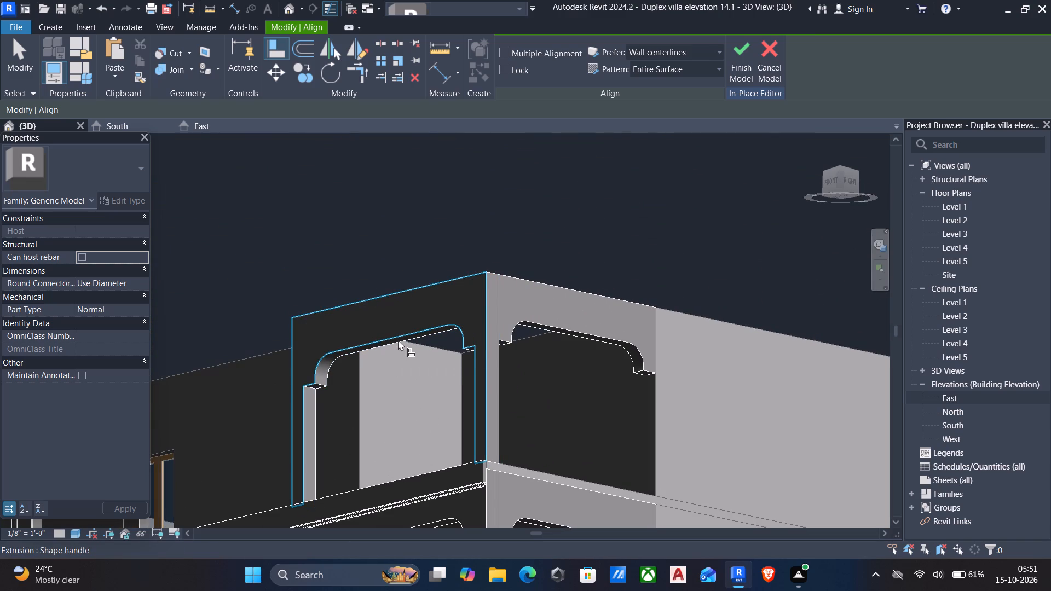
pyautogui.click(398, 340)
pyautogui.click(565, 337)
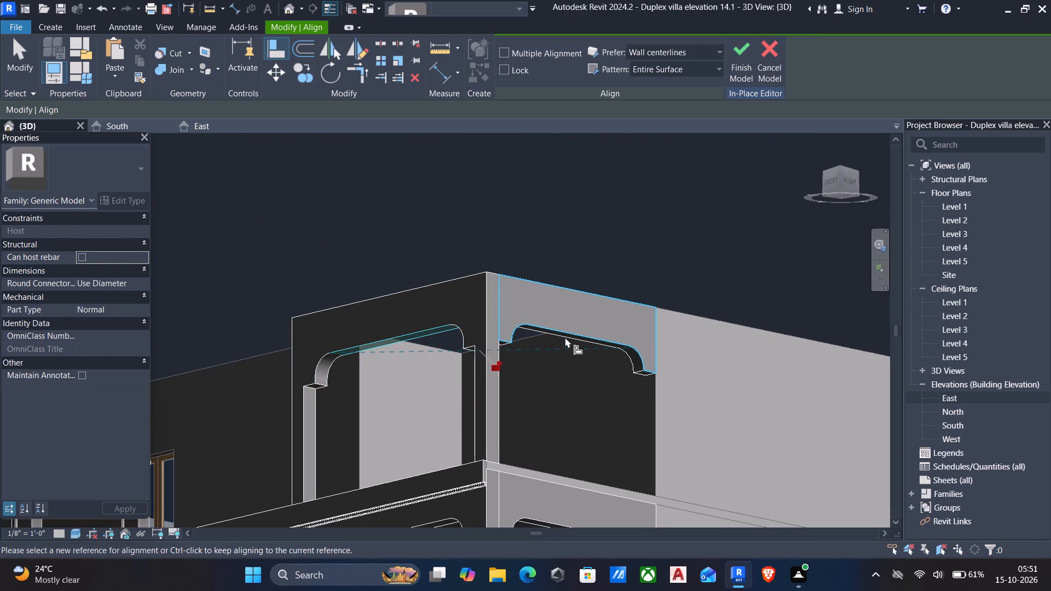
pyautogui.press('Escape')
# Finish the in-place model containing the upper-storey porch frame and side beam.
pyautogui.scroll(-3, 546, 335)
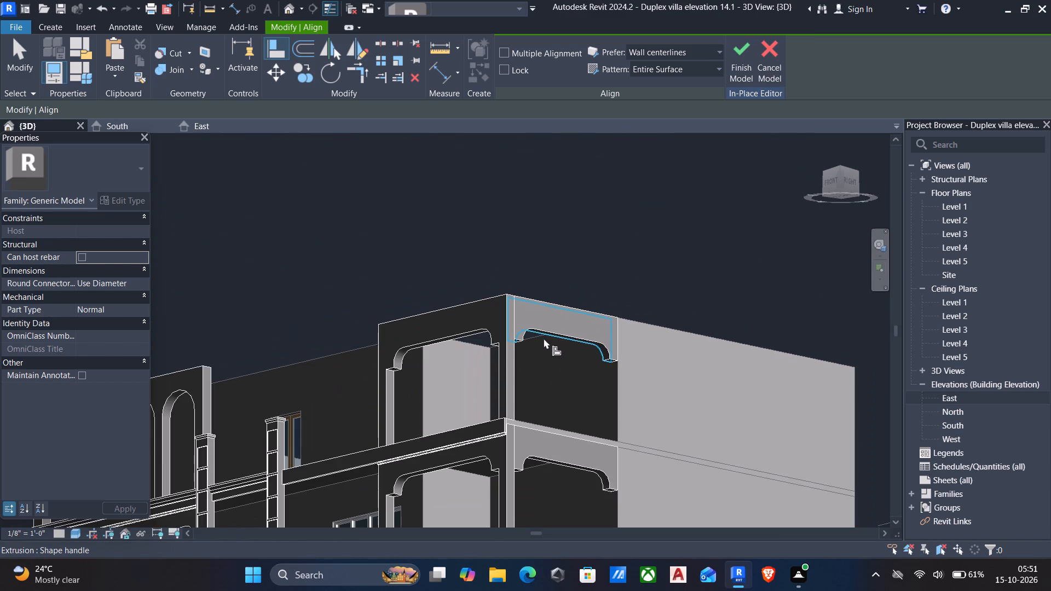
pyautogui.keyDown('shift'); pyautogui.moveTo(542, 338); pyautogui.dragTo(483, 412, button='middle'); pyautogui.keyUp('shift')
pyautogui.scroll(-2, 483, 412)
pyautogui.moveTo(498, 405); pyautogui.dragTo(544, 388, button='middle')
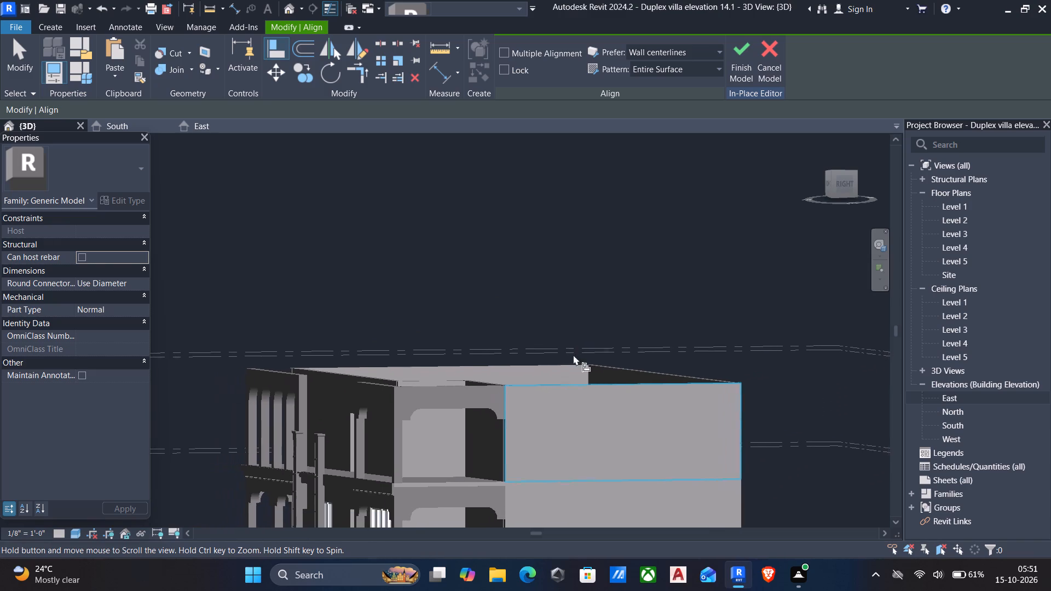
pyautogui.click(736, 50)
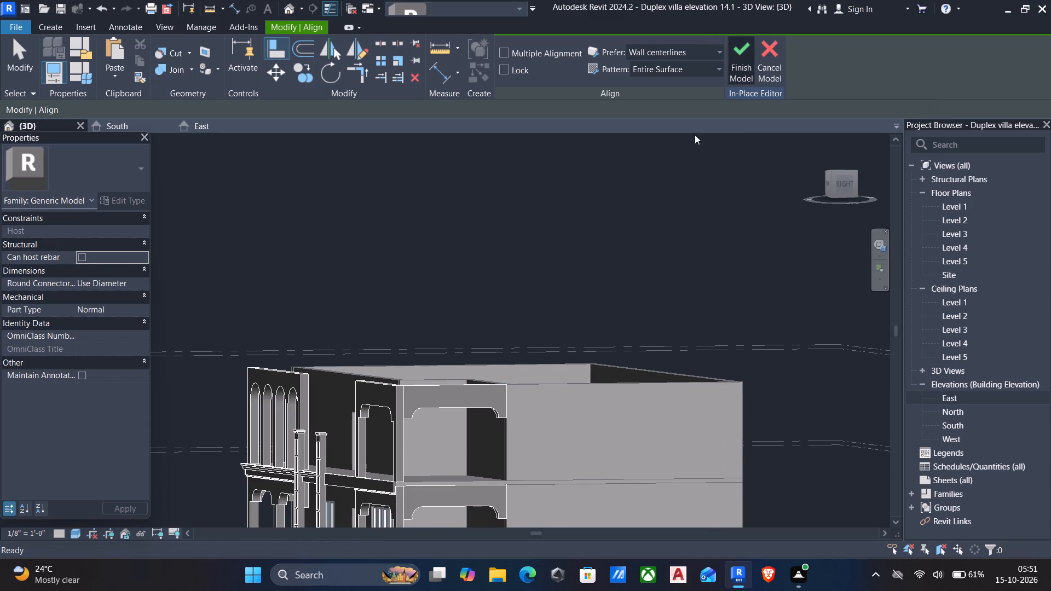
# Examine the villa from several sides in 3D, and check the level lines around the upper storey in the South elevation.
pyautogui.scroll(-4, 632, 232)
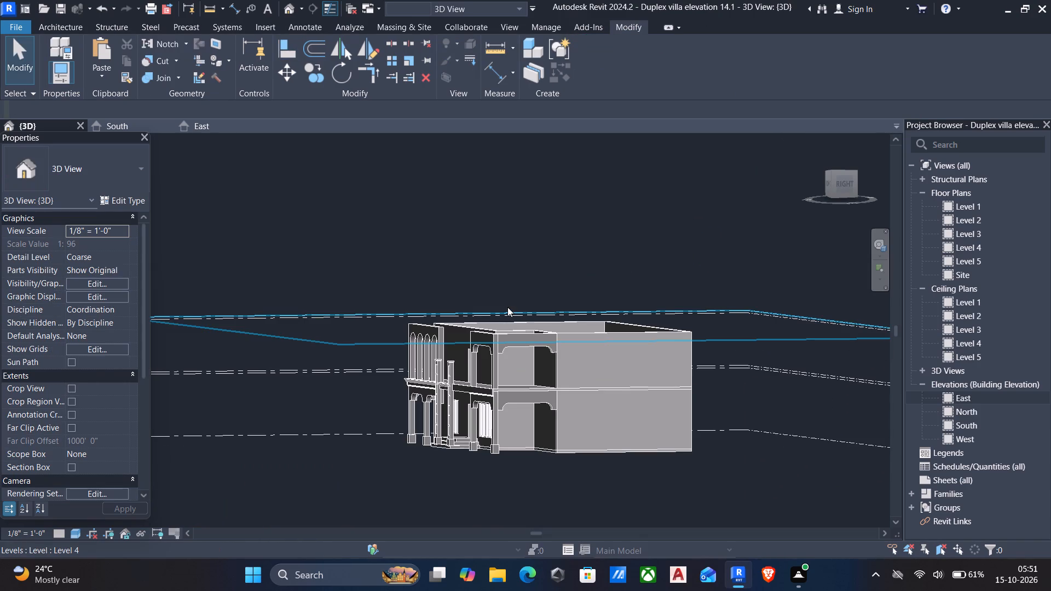
pyautogui.keyDown('shift'); pyautogui.moveTo(507, 304); pyautogui.dragTo(706, 321, button='middle'); pyautogui.keyUp('shift')
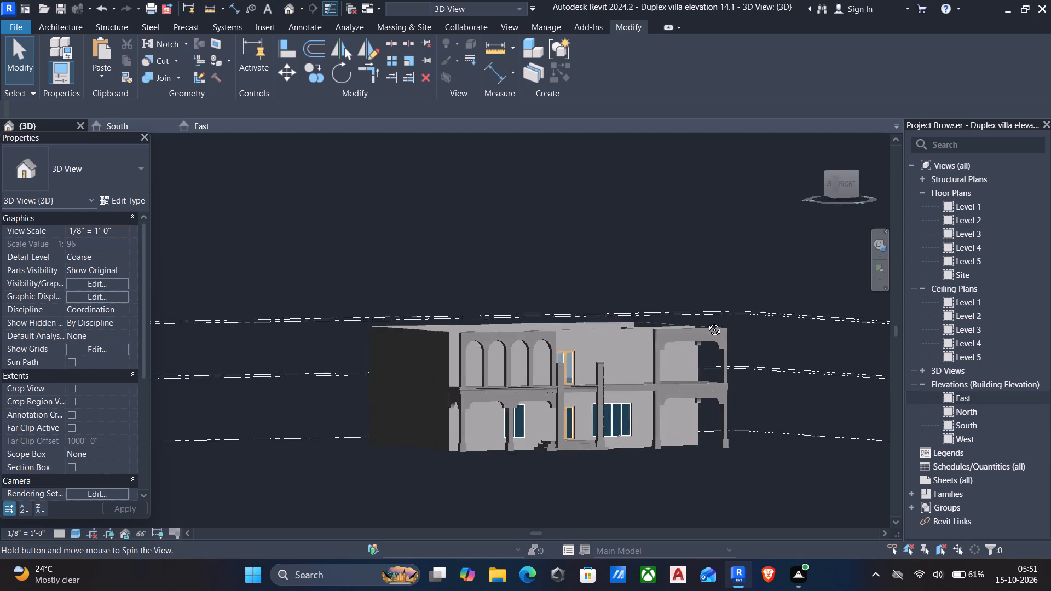
pyautogui.keyDown('shift'); pyautogui.moveTo(706, 321); pyautogui.dragTo(690, 322, button='middle'); pyautogui.keyUp('shift')
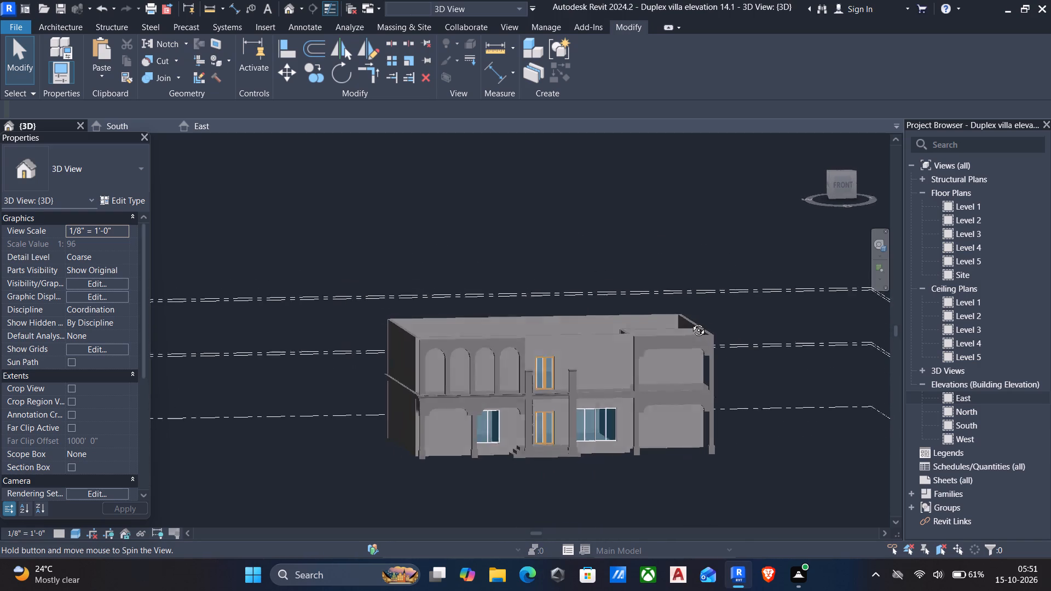
pyautogui.keyDown('shift'); pyautogui.moveTo(690, 322); pyautogui.dragTo(819, 340, button='middle'); pyautogui.keyUp('shift')
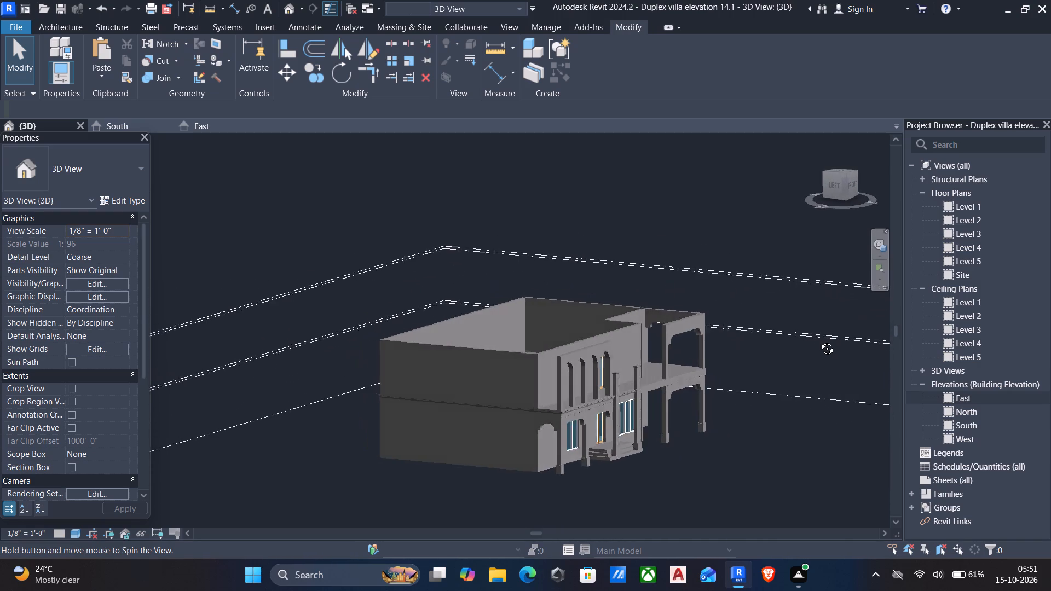
pyautogui.keyDown('shift'); pyautogui.moveTo(819, 340); pyautogui.dragTo(543, 401, button='middle'); pyautogui.keyUp('shift')
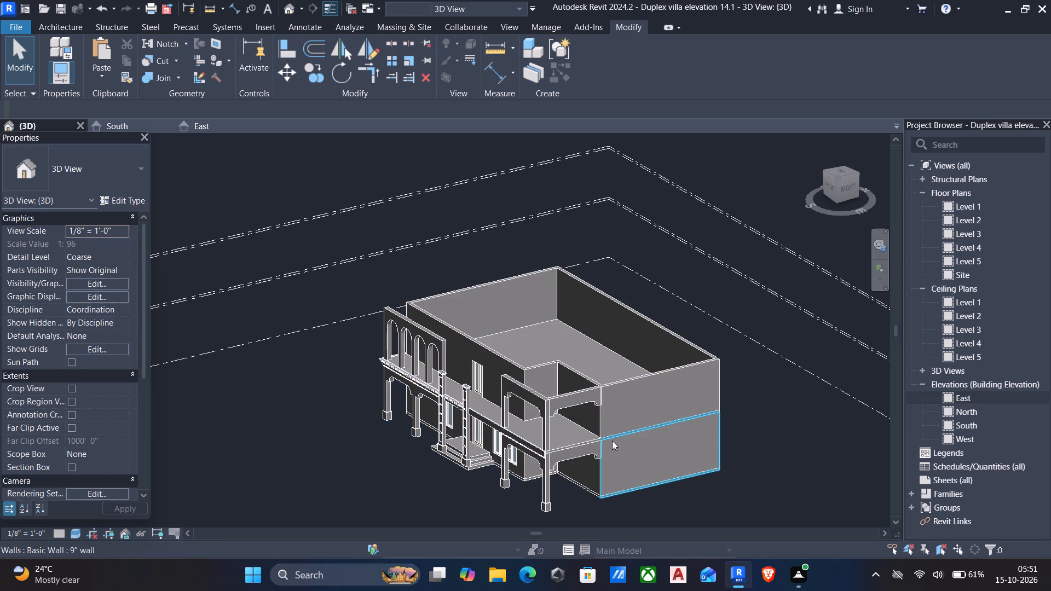
pyautogui.click(579, 443)
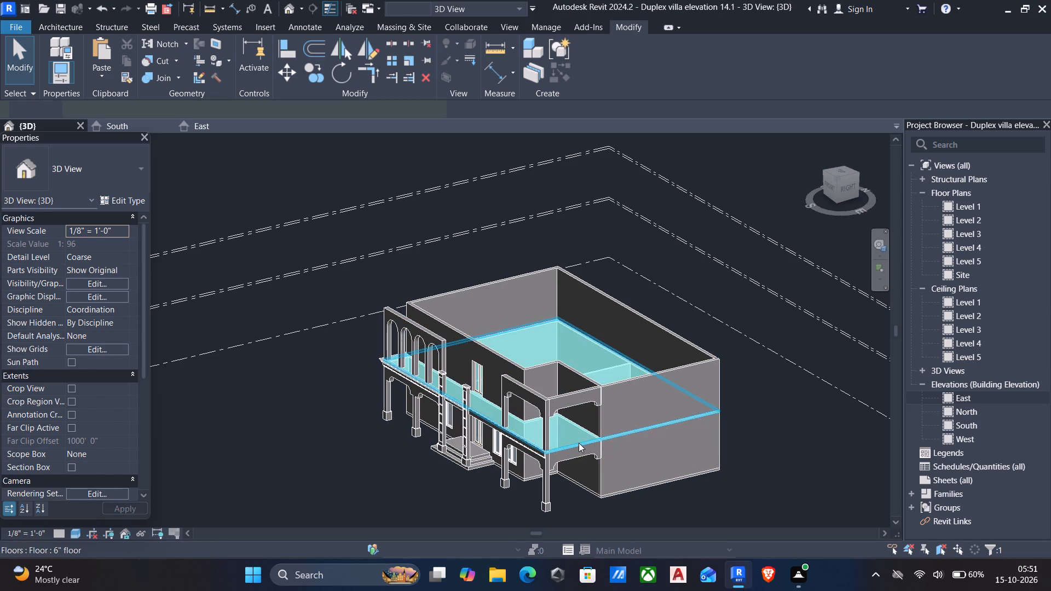
pyautogui.doubleClick(963, 424)
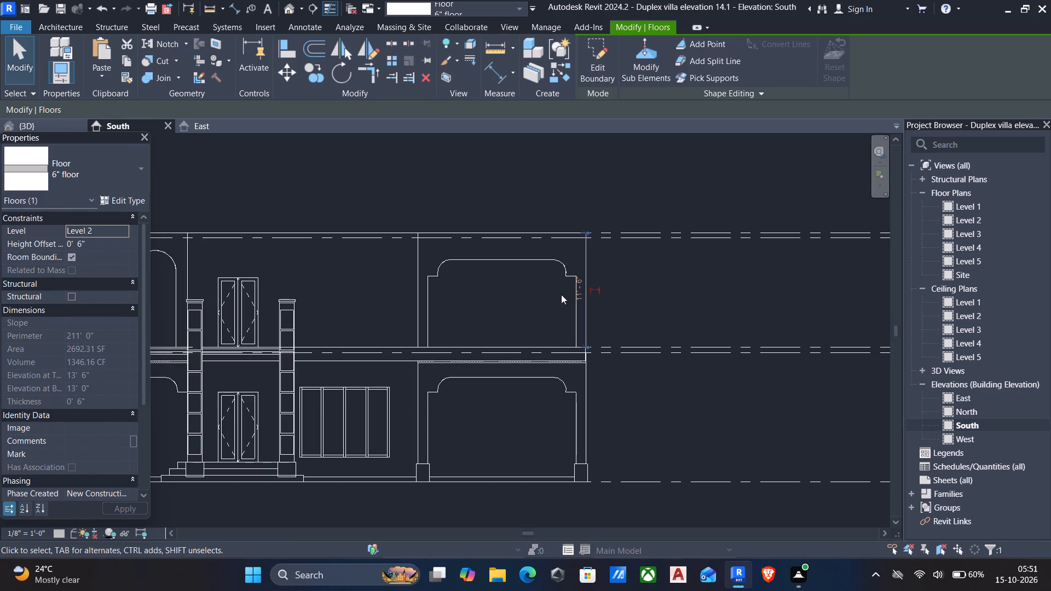
pyautogui.moveTo(587, 273); pyautogui.dragTo(575, 340, button='middle')
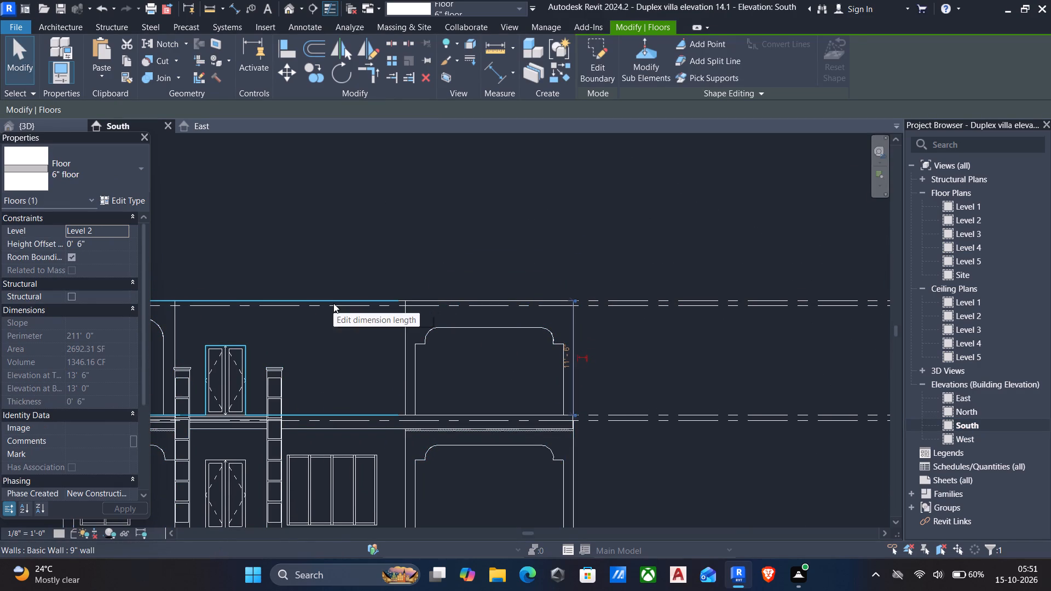
pyautogui.scroll(-3, 484, 326)
pyautogui.scroll(5, 830, 302)
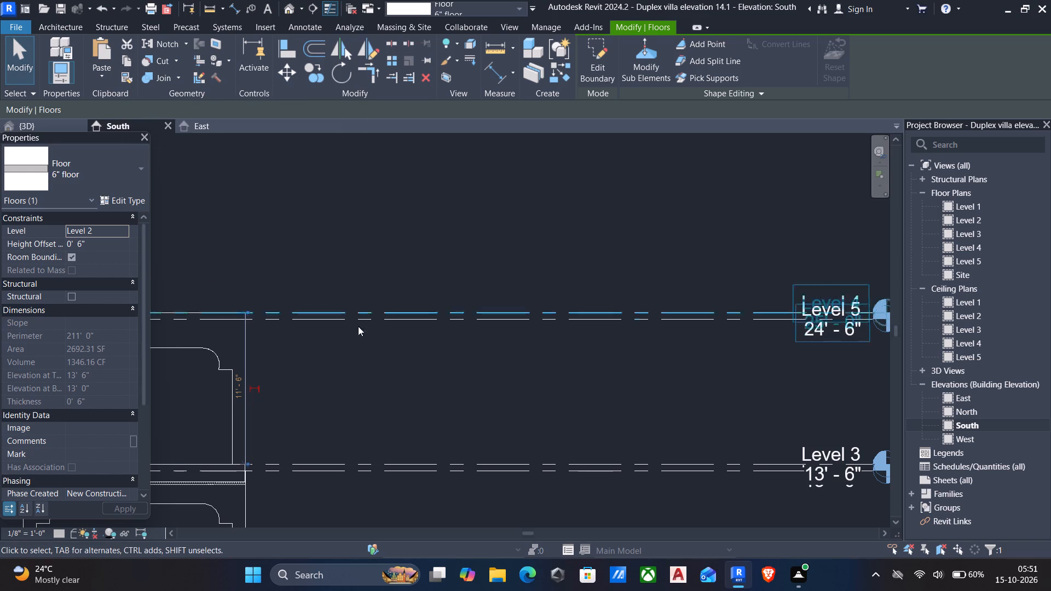
# In the 3D view, copy the 6" floor slab on Level 2 and paste it aligned to Level 5 as the roof slab.
pyautogui.click(286, 4)
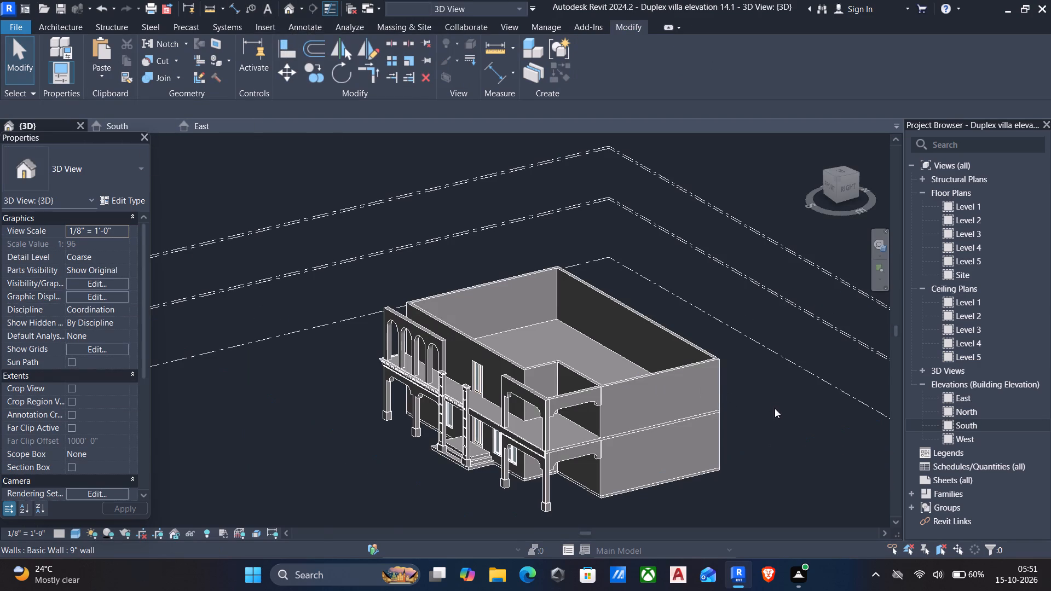
pyautogui.scroll(5, 691, 425)
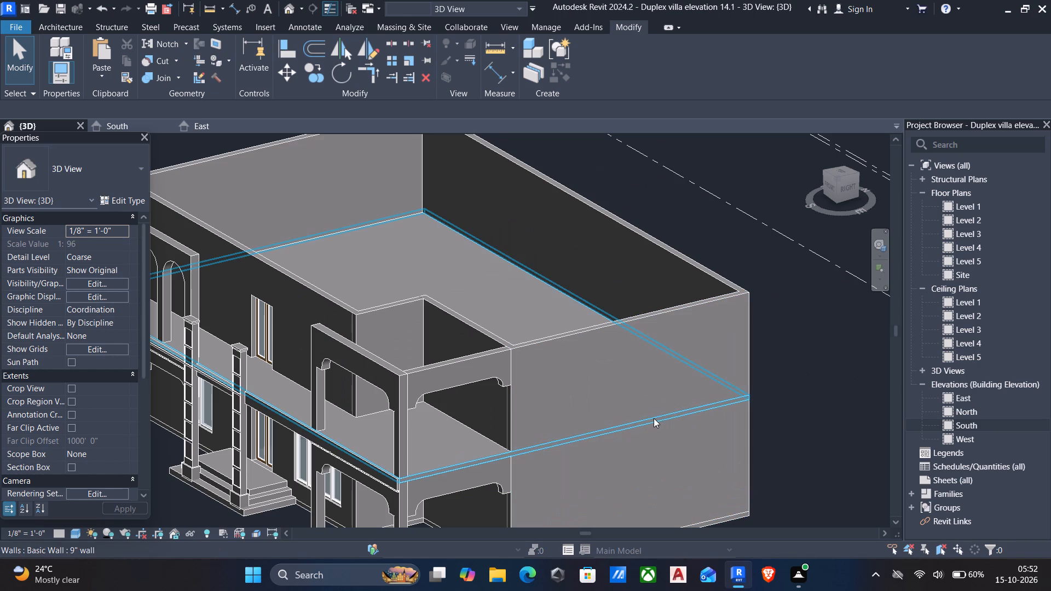
pyautogui.click(651, 420)
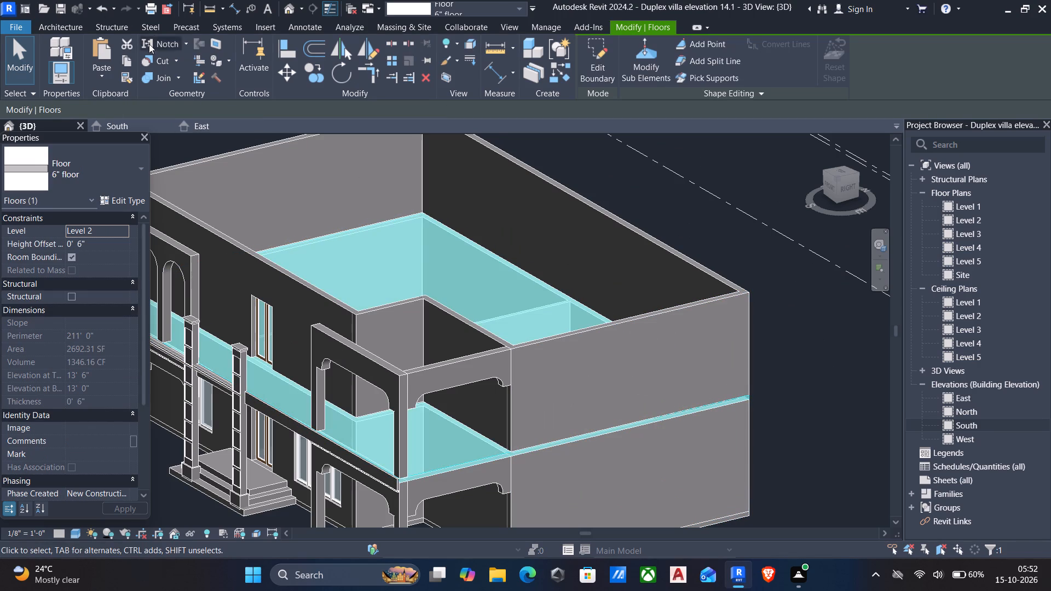
pyautogui.click(127, 61)
pyautogui.click(100, 75)
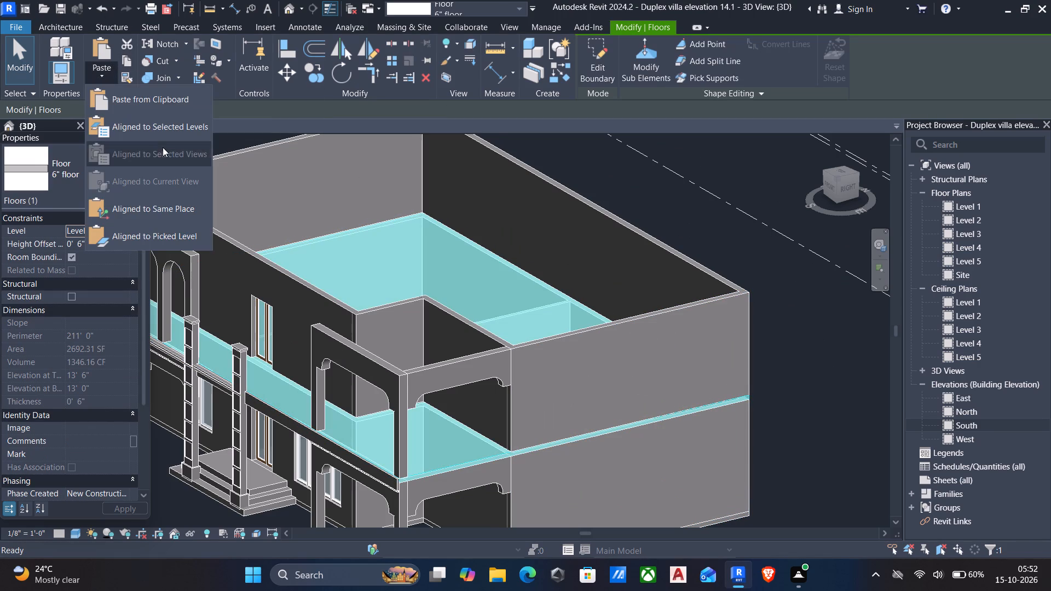
pyautogui.click(164, 132)
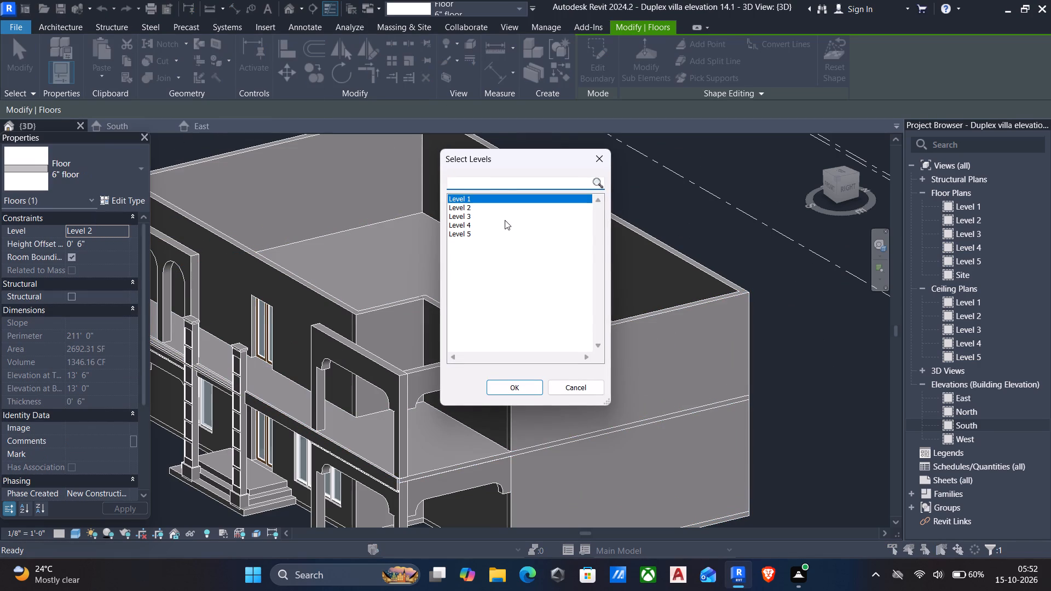
pyautogui.click(468, 236)
pyautogui.click(510, 386)
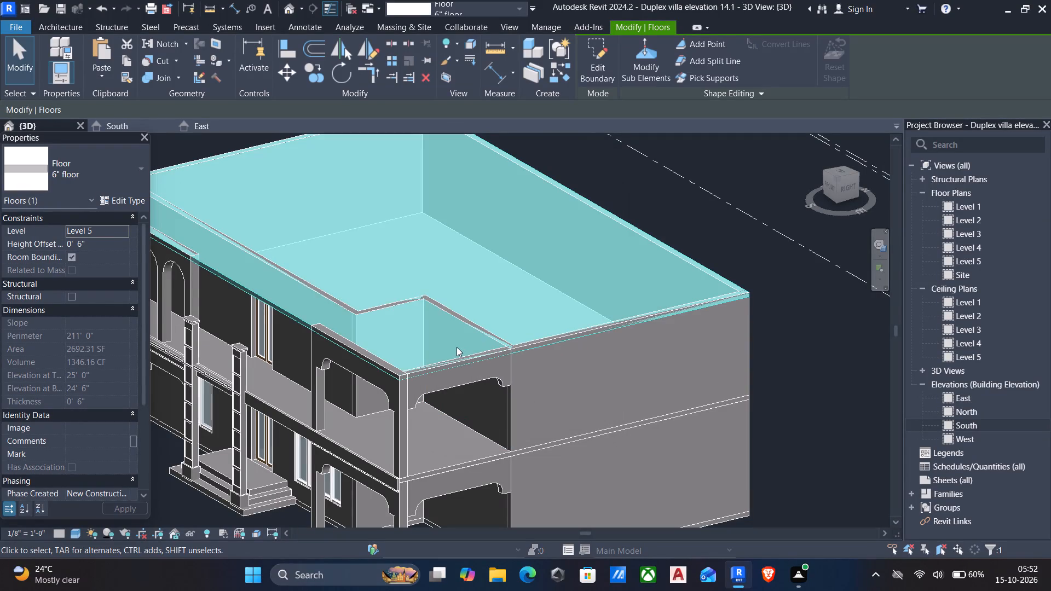
pyautogui.press('Escape')
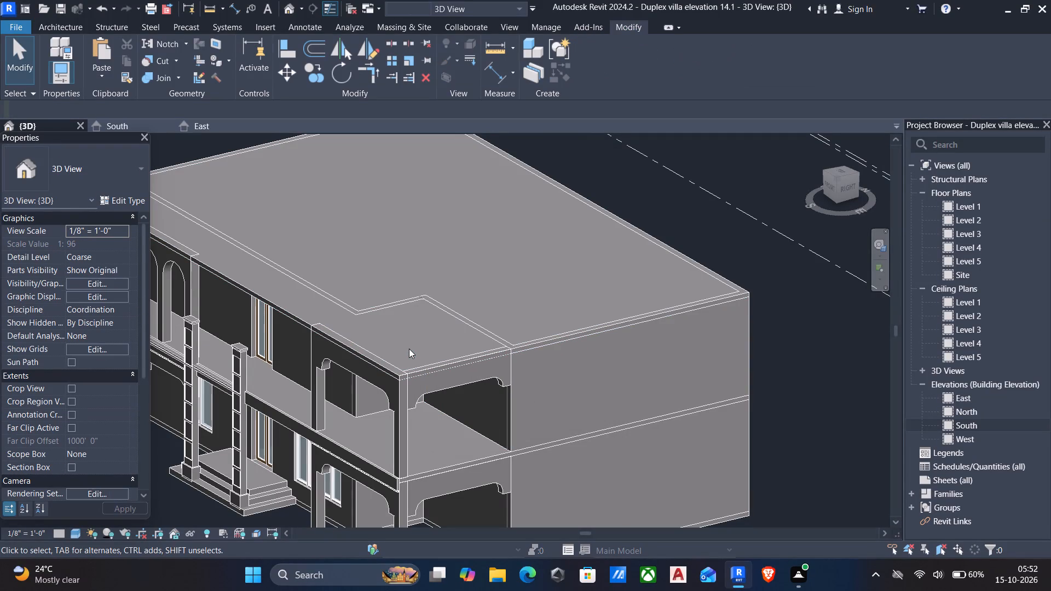
pyautogui.keyDown('shift'); pyautogui.moveTo(409, 349); pyautogui.dragTo(505, 272, button='middle'); pyautogui.keyUp('shift')
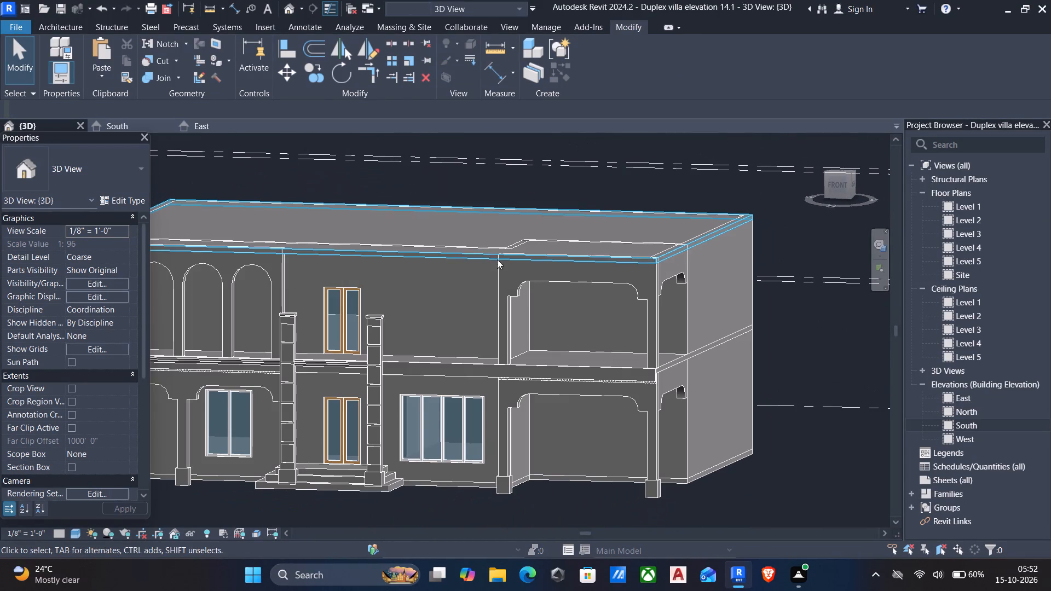
# Examine in 3D how the right porch's arched frame and side beam meet the Level 2 slab and the roof slab.
pyautogui.click(488, 255)
pyautogui.scroll(3, 650, 272)
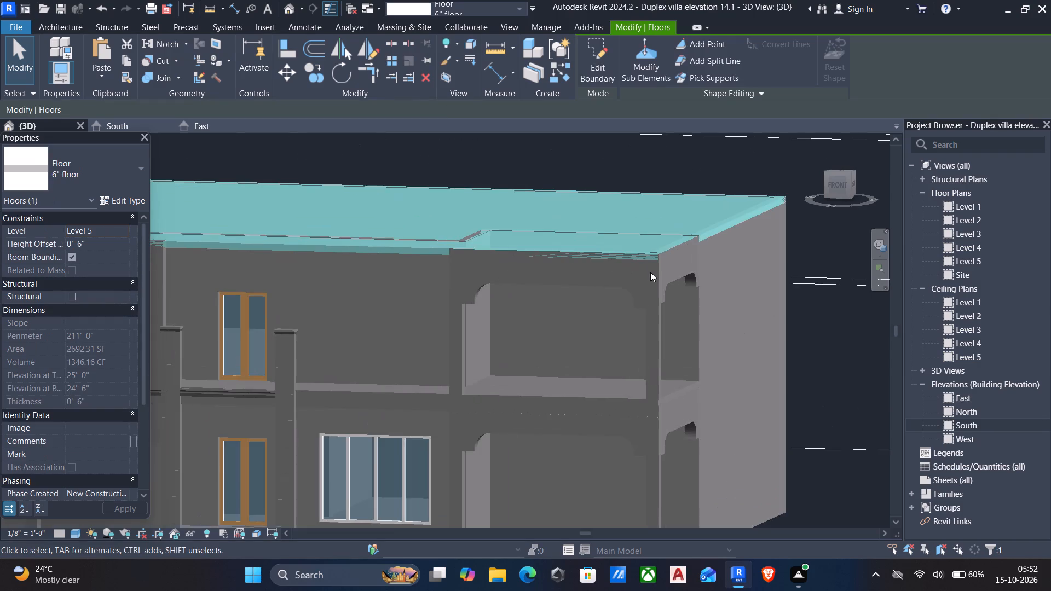
pyautogui.scroll(4, 602, 256)
pyautogui.press('Escape')
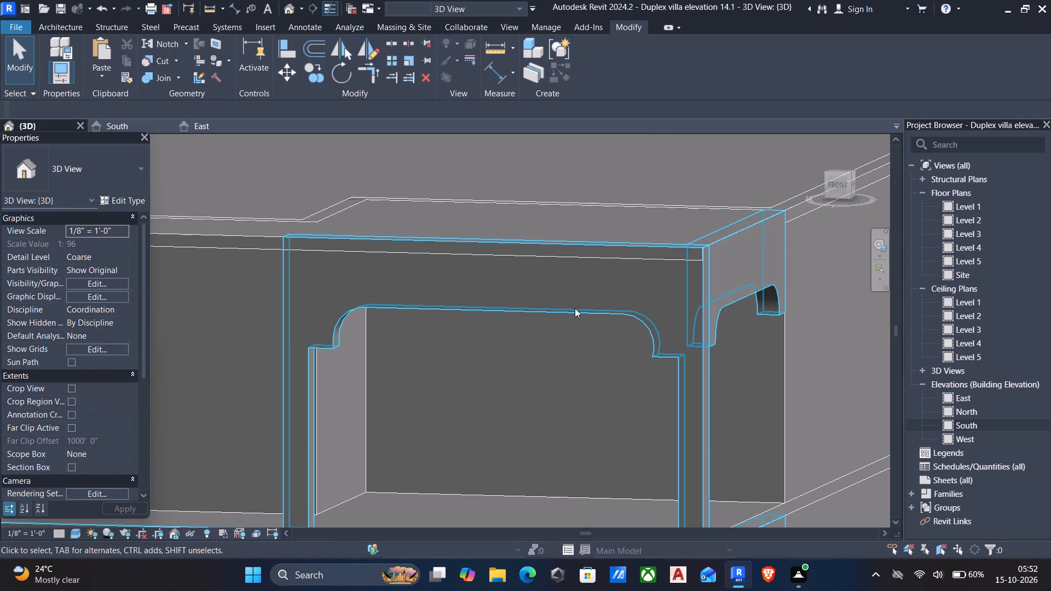
pyautogui.click(573, 311)
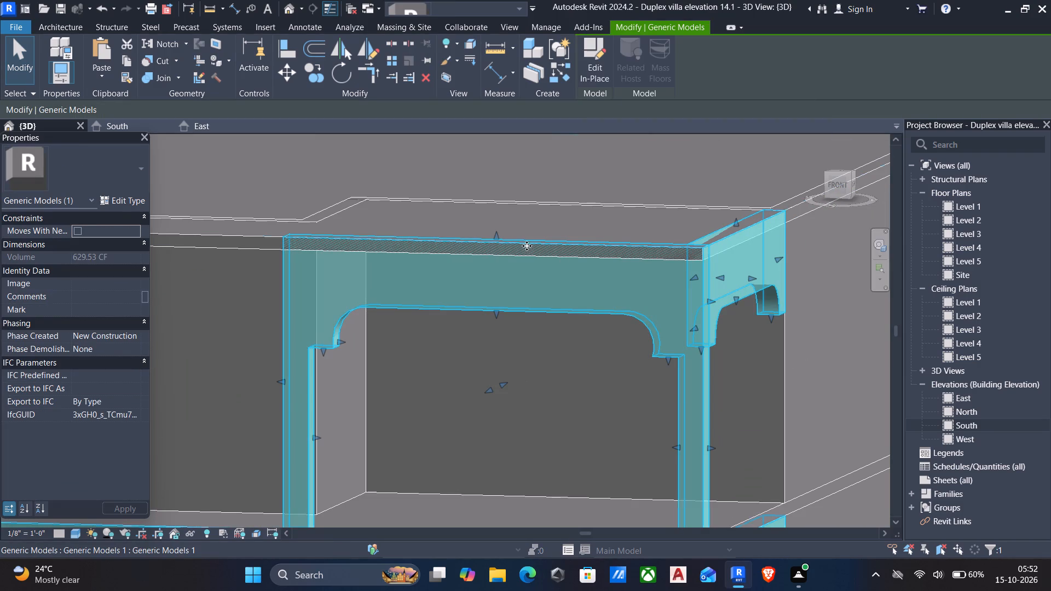
pyautogui.scroll(-3, 568, 321)
pyautogui.moveTo(561, 379); pyautogui.dragTo(558, 292, button='middle')
pyautogui.moveTo(555, 399); pyautogui.dragTo(546, 224, button='middle')
pyautogui.scroll(1, 546, 224)
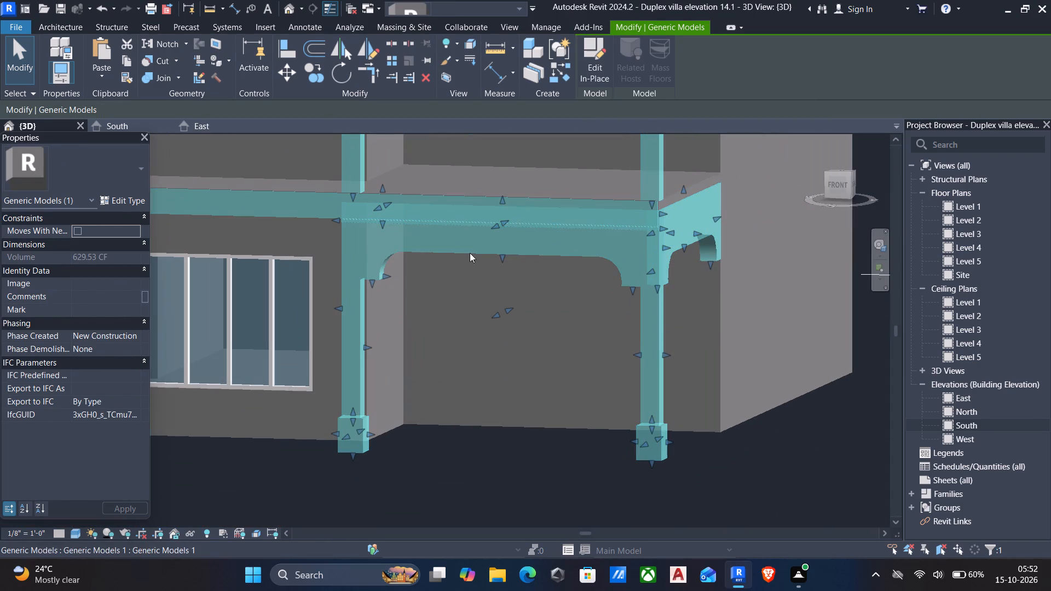
pyautogui.moveTo(452, 288); pyautogui.dragTo(457, 389, button='middle')
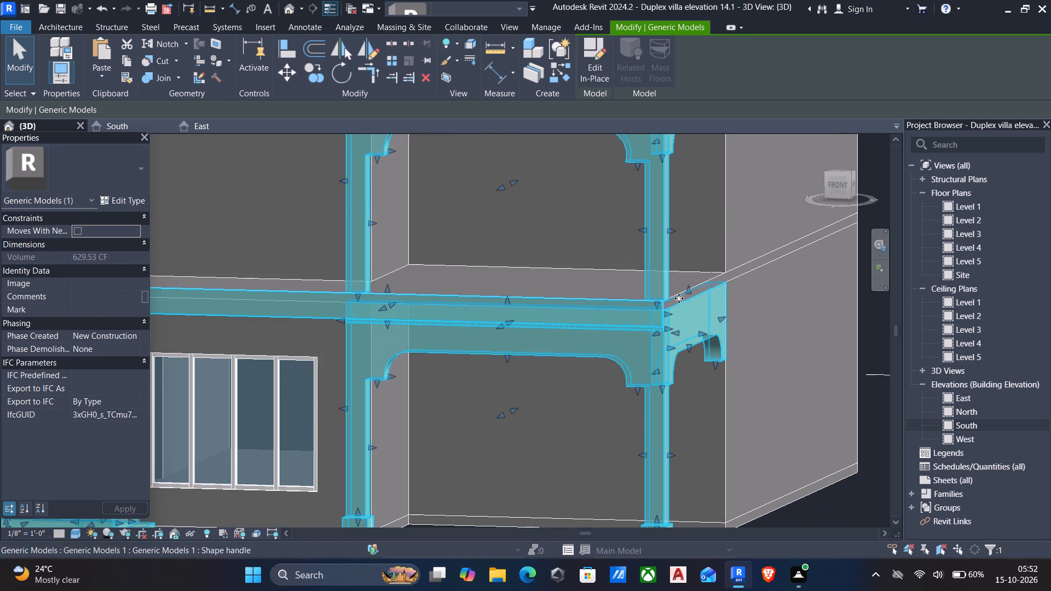
pyautogui.scroll(4, 661, 302)
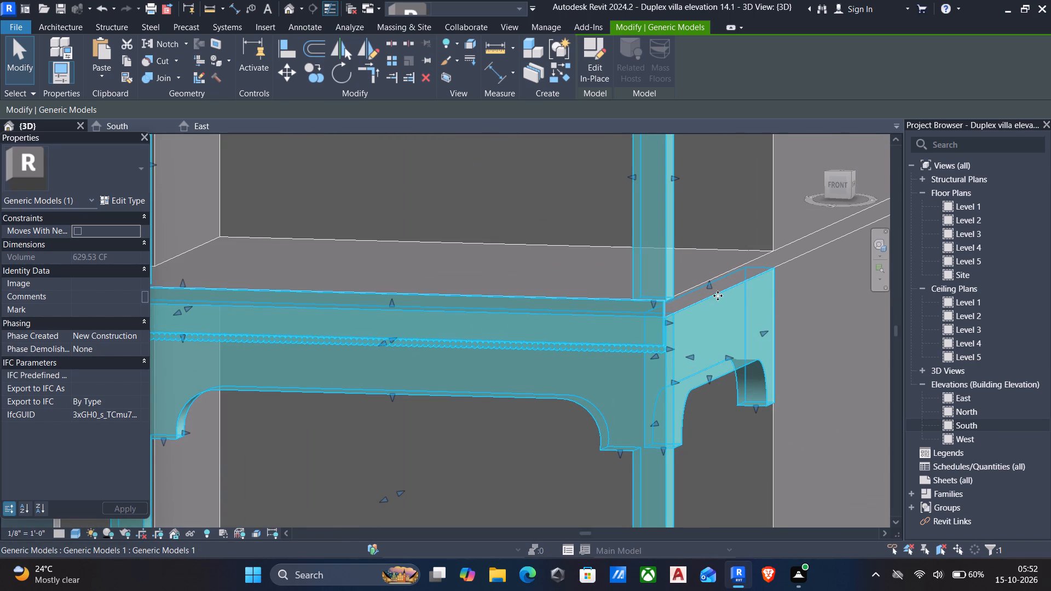
pyautogui.scroll(-2, 512, 297)
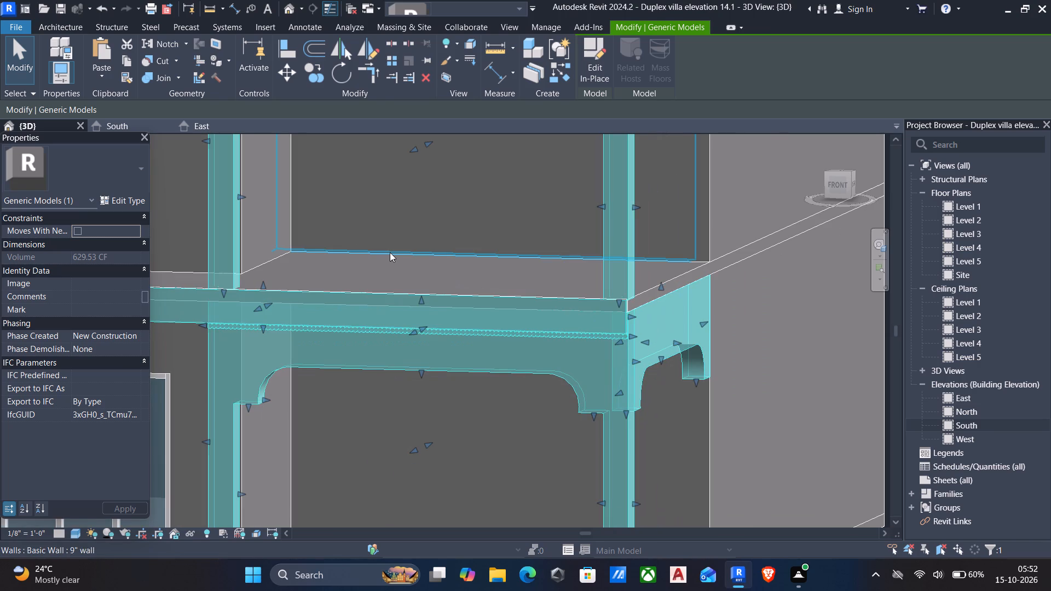
pyautogui.moveTo(389, 252); pyautogui.dragTo(377, 300, button='middle')
pyautogui.scroll(-1, 512, 361)
pyautogui.scroll(5, 512, 369)
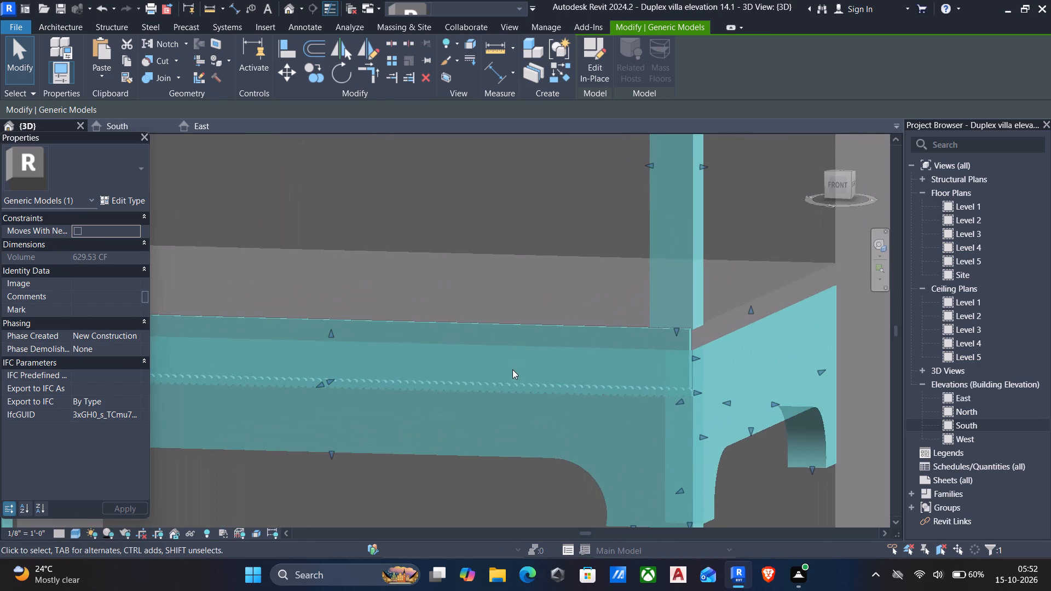
pyautogui.scroll(-3, 475, 299)
pyautogui.moveTo(452, 281); pyautogui.dragTo(510, 554, button='middle')
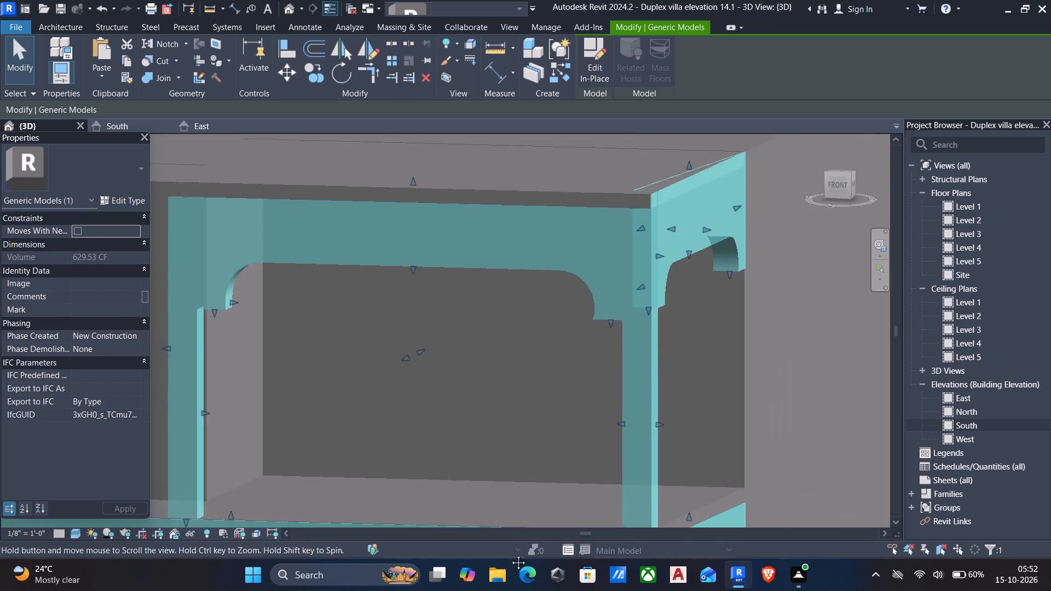
pyautogui.moveTo(510, 554); pyautogui.dragTo(513, 561, button='middle')
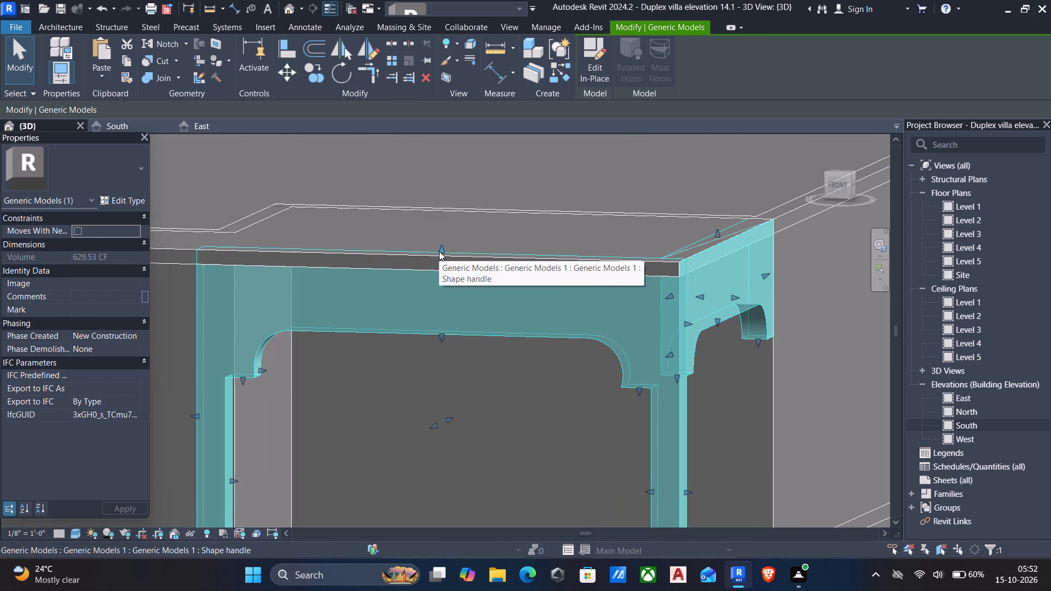
# Lower the top of the upper-storey front porch frame to the underside of the roof slab.
pyautogui.moveTo(439, 251); pyautogui.dragTo(438, 268)
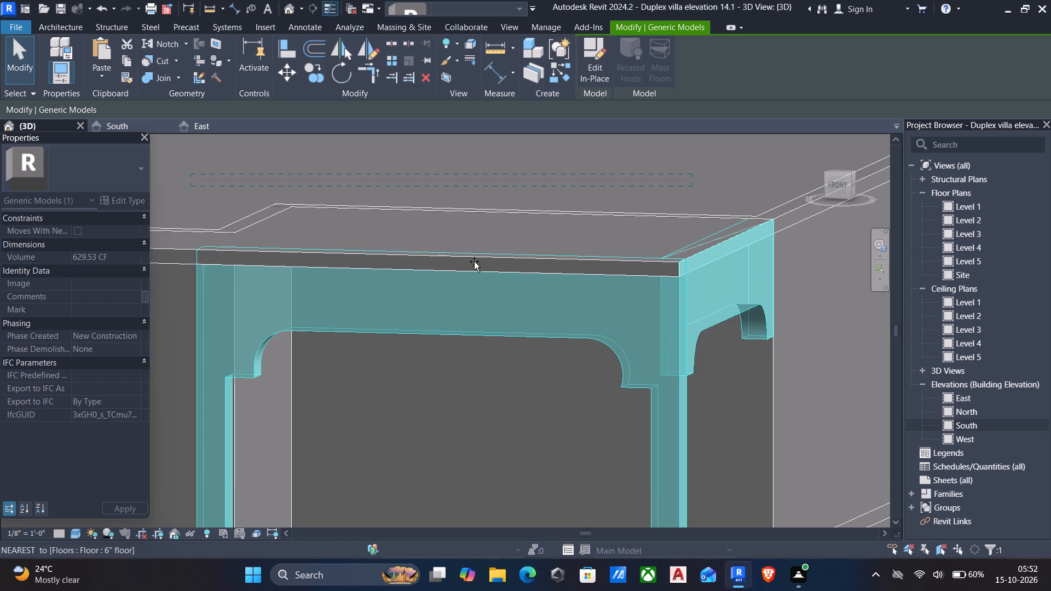
pyautogui.scroll(4, 509, 314)
pyautogui.moveTo(621, 295); pyautogui.dragTo(603, 305, button='middle')
pyautogui.scroll(-1, 665, 280)
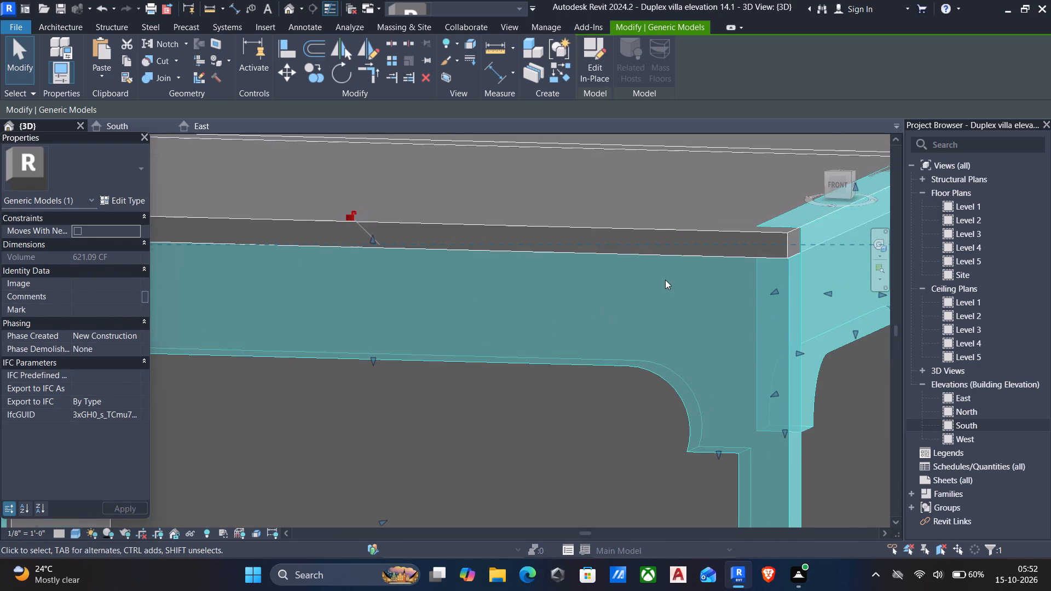
# Lower the top of the upper-storey side beam so that it no longer overlaps the roof slab.
pyautogui.scroll(-1, 665, 280)
pyautogui.moveTo(661, 269); pyautogui.dragTo(624, 298, button='middle')
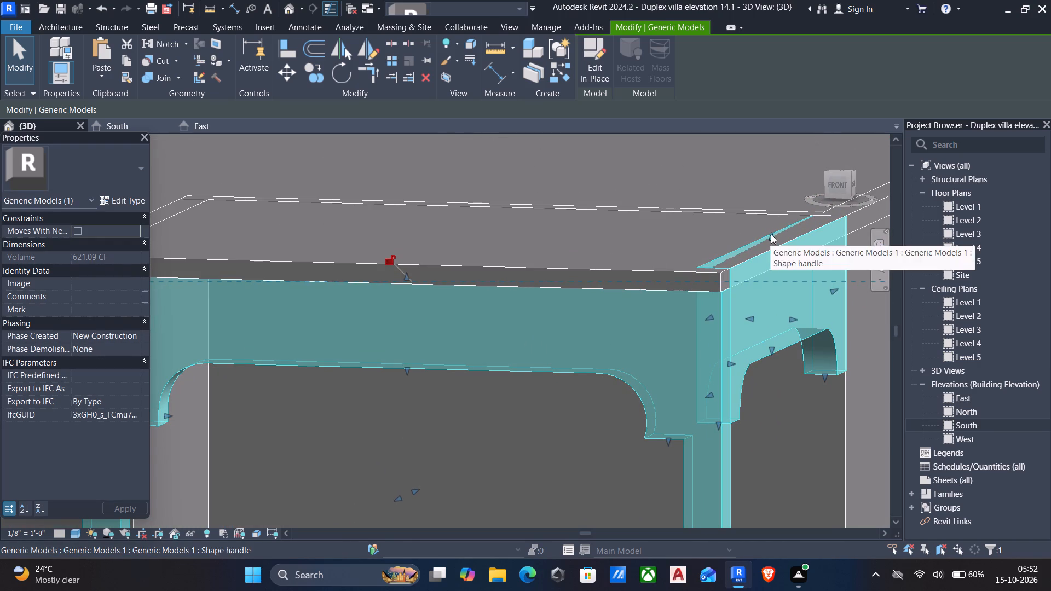
pyautogui.moveTo(771, 234); pyautogui.dragTo(775, 270)
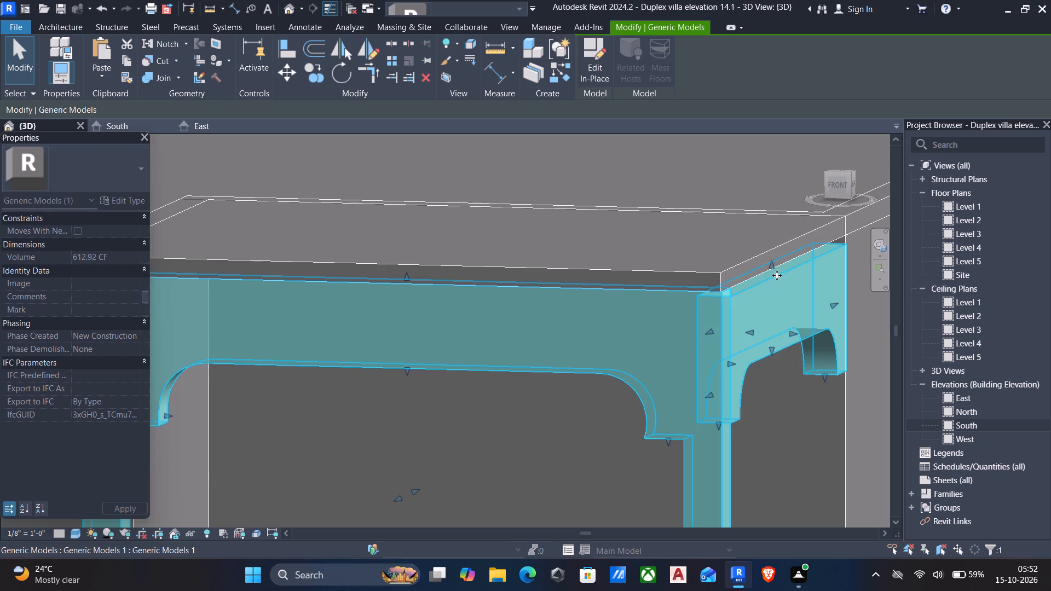
pyautogui.press('Escape')
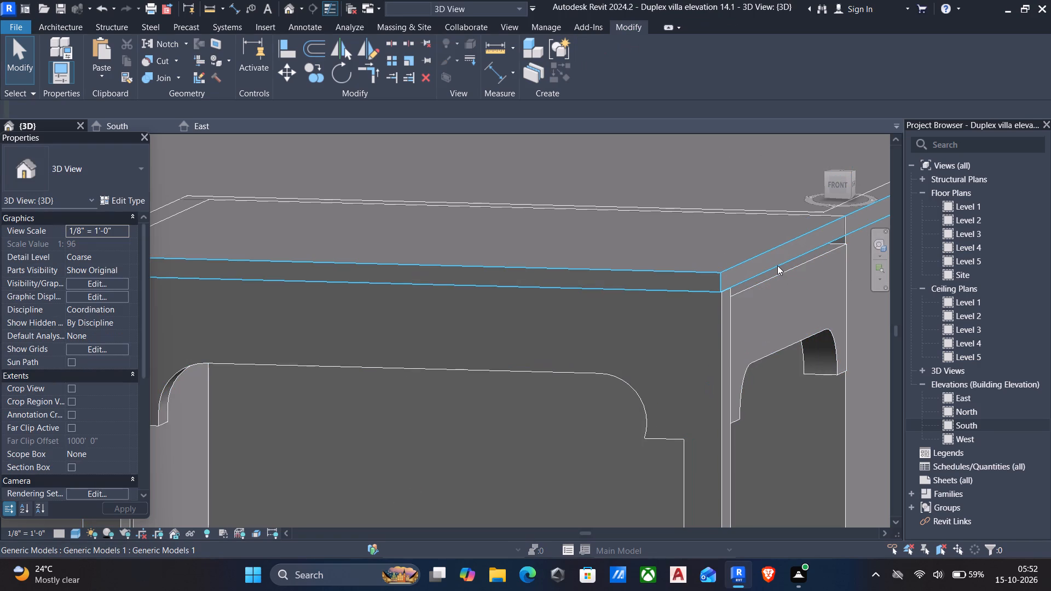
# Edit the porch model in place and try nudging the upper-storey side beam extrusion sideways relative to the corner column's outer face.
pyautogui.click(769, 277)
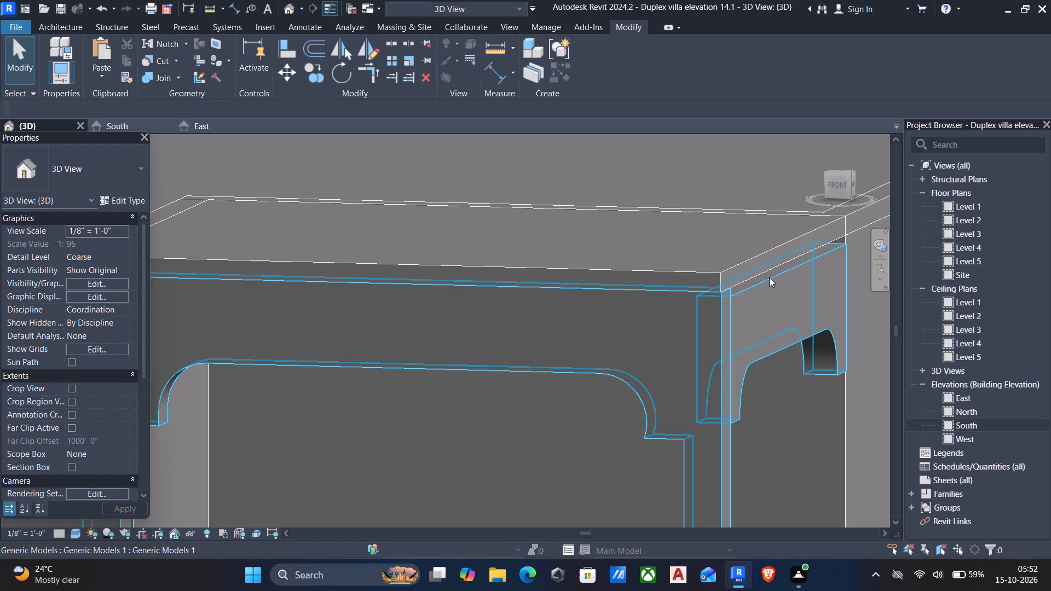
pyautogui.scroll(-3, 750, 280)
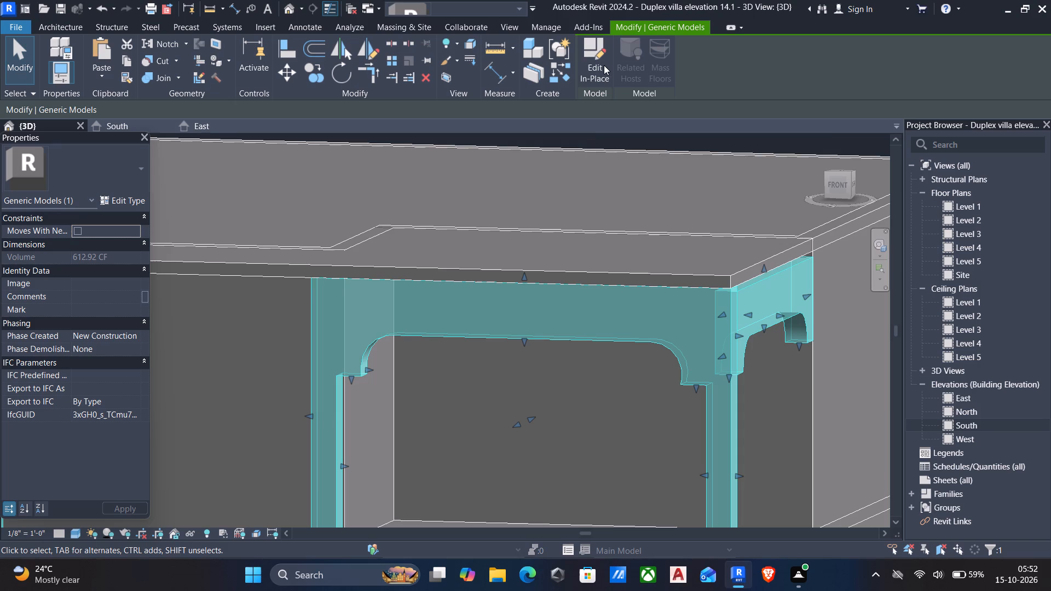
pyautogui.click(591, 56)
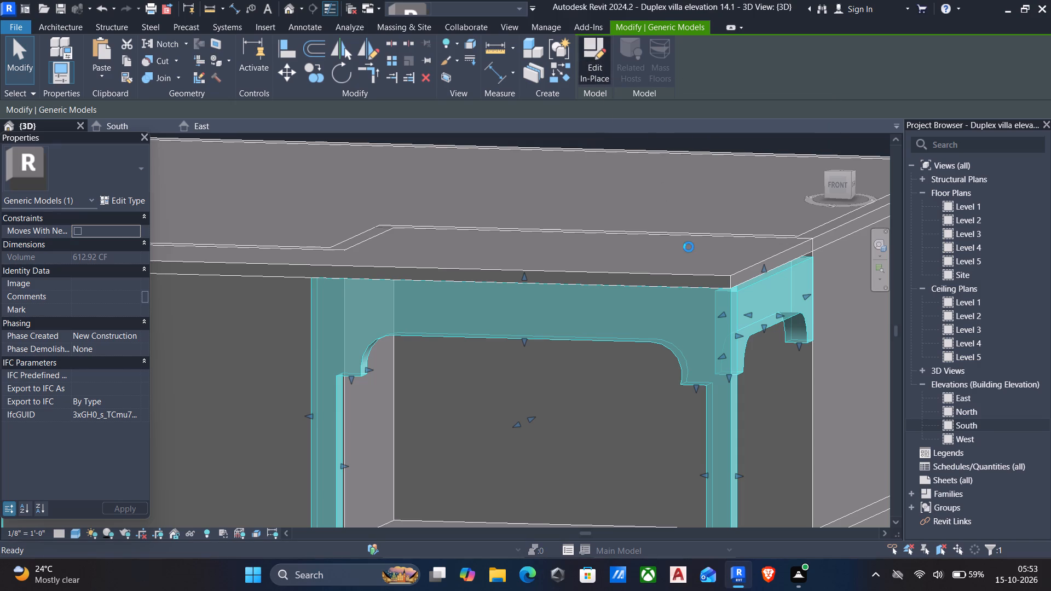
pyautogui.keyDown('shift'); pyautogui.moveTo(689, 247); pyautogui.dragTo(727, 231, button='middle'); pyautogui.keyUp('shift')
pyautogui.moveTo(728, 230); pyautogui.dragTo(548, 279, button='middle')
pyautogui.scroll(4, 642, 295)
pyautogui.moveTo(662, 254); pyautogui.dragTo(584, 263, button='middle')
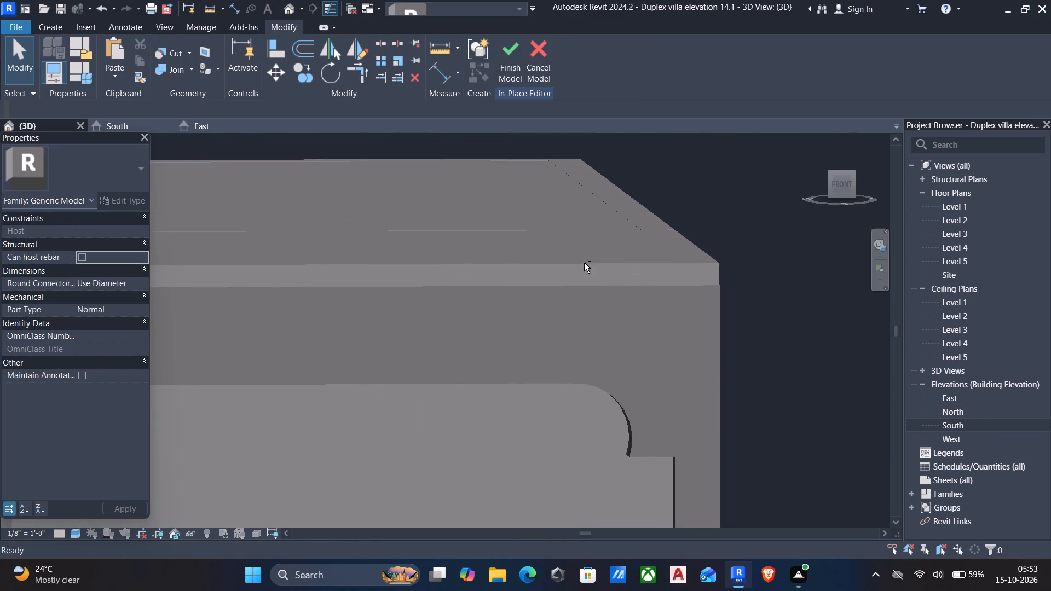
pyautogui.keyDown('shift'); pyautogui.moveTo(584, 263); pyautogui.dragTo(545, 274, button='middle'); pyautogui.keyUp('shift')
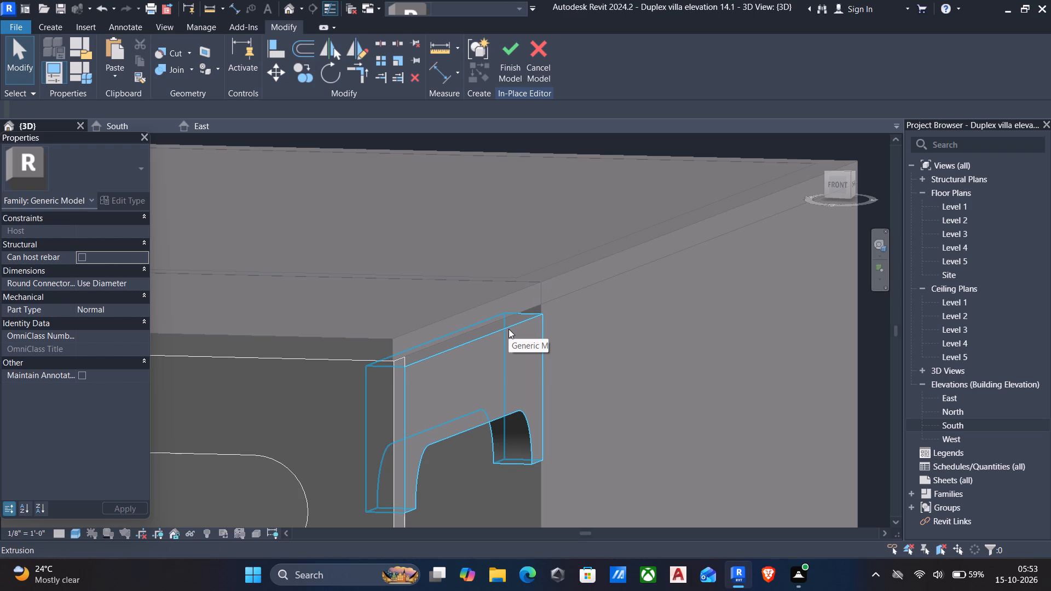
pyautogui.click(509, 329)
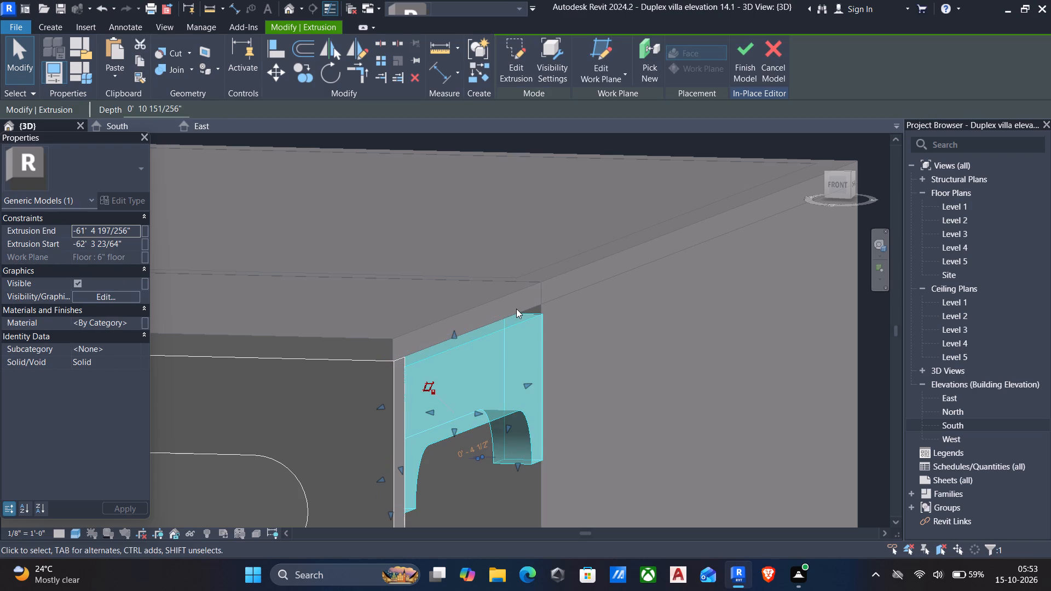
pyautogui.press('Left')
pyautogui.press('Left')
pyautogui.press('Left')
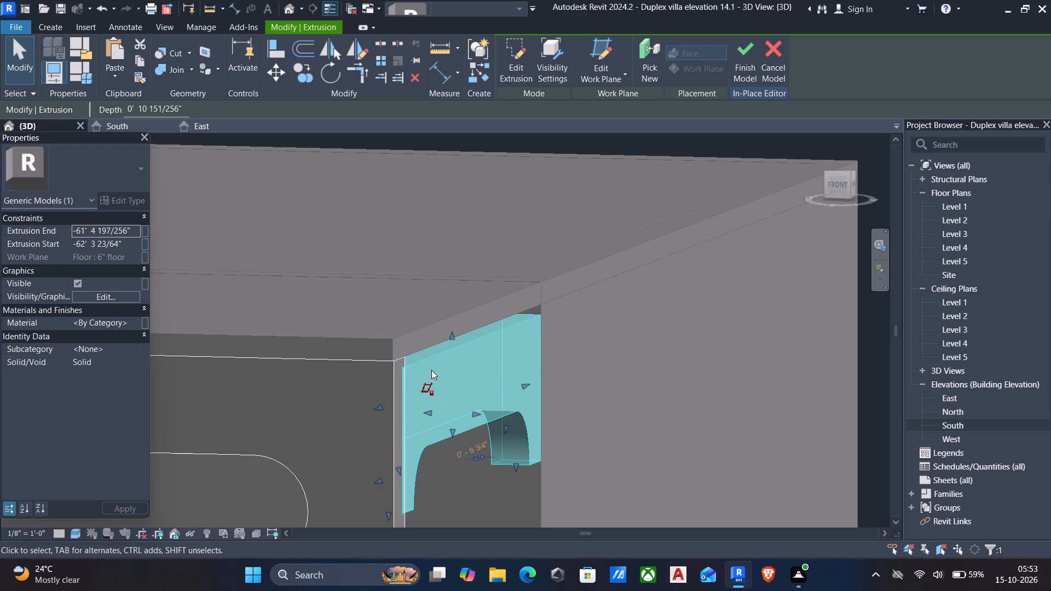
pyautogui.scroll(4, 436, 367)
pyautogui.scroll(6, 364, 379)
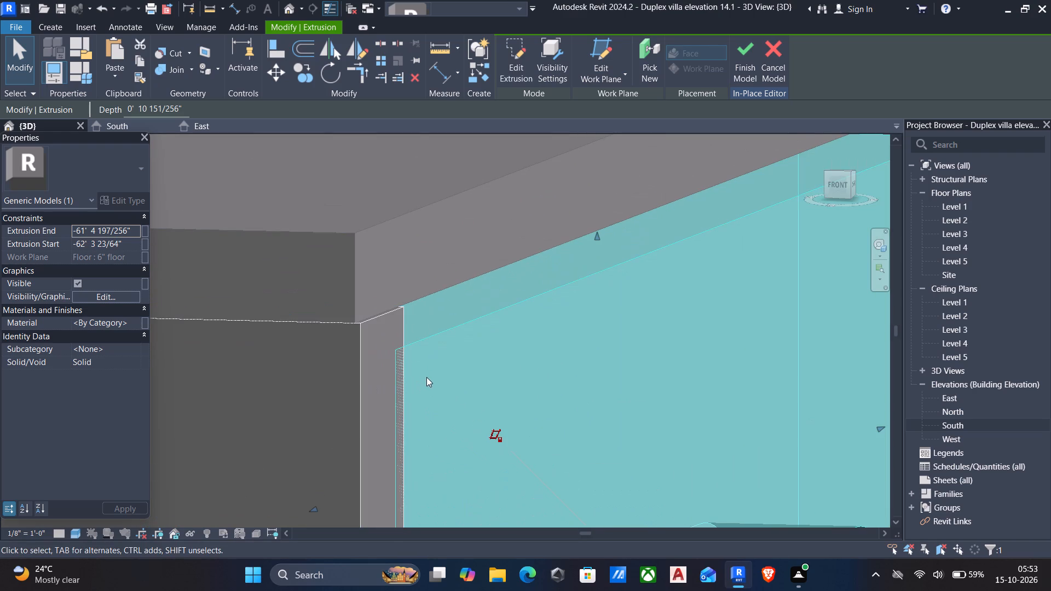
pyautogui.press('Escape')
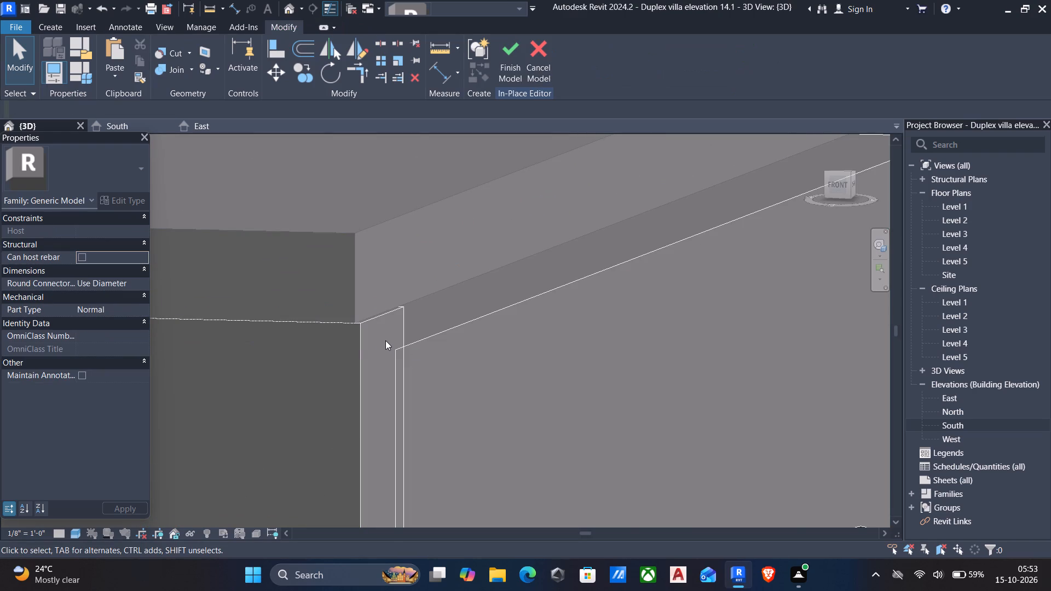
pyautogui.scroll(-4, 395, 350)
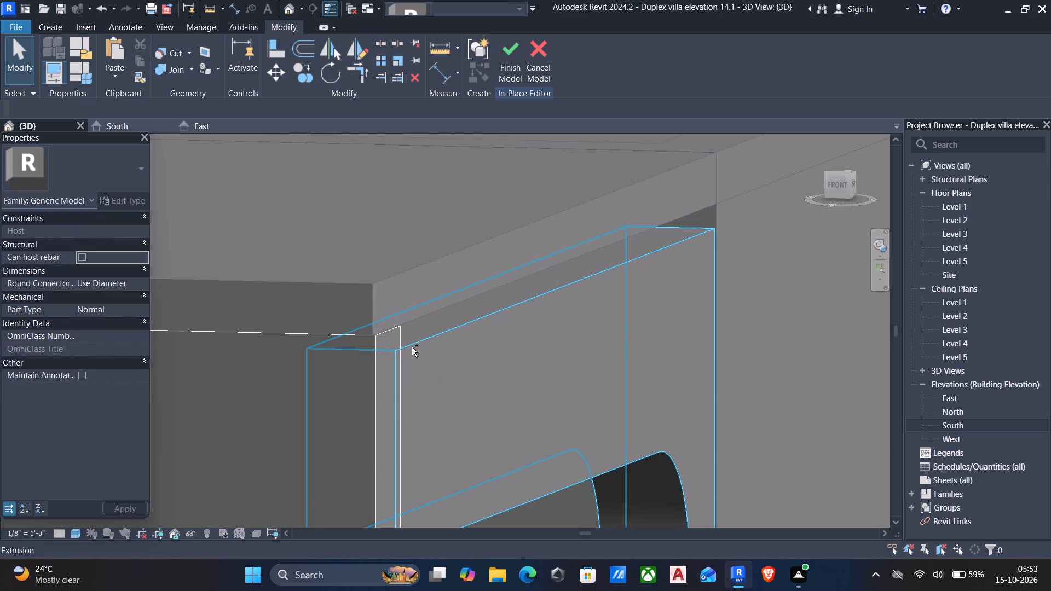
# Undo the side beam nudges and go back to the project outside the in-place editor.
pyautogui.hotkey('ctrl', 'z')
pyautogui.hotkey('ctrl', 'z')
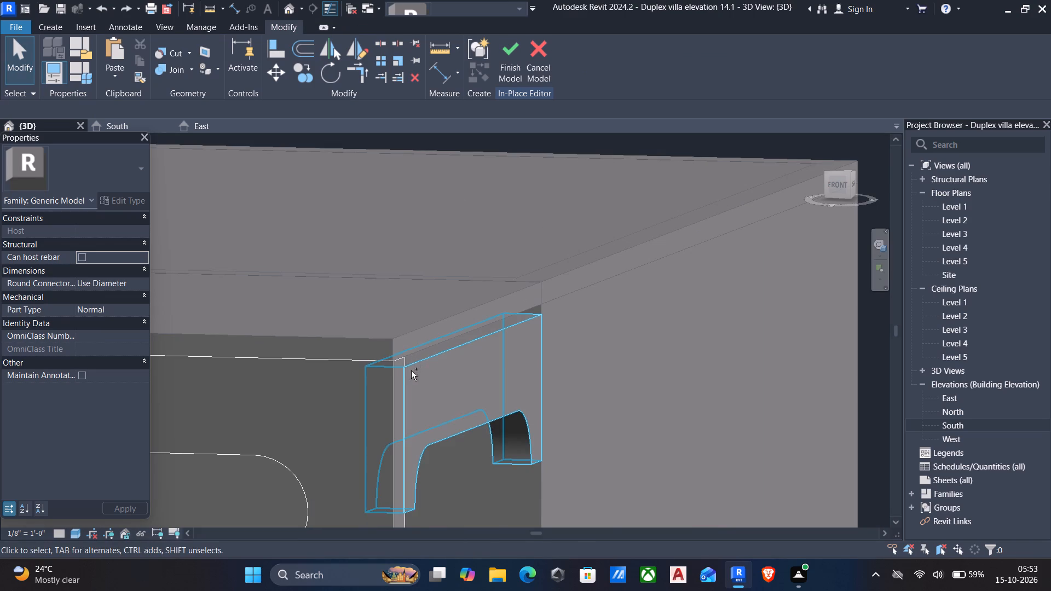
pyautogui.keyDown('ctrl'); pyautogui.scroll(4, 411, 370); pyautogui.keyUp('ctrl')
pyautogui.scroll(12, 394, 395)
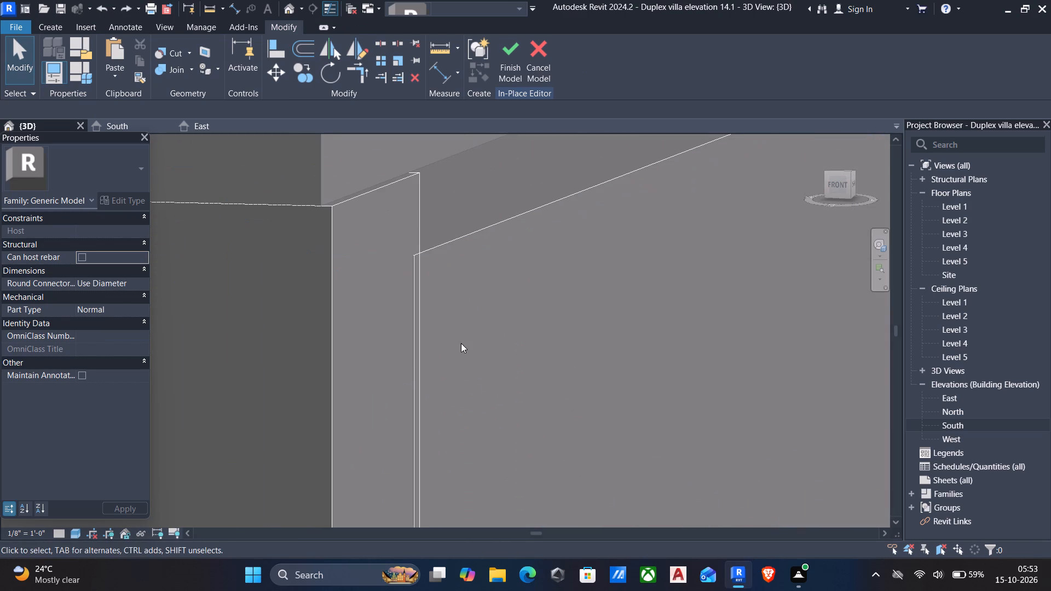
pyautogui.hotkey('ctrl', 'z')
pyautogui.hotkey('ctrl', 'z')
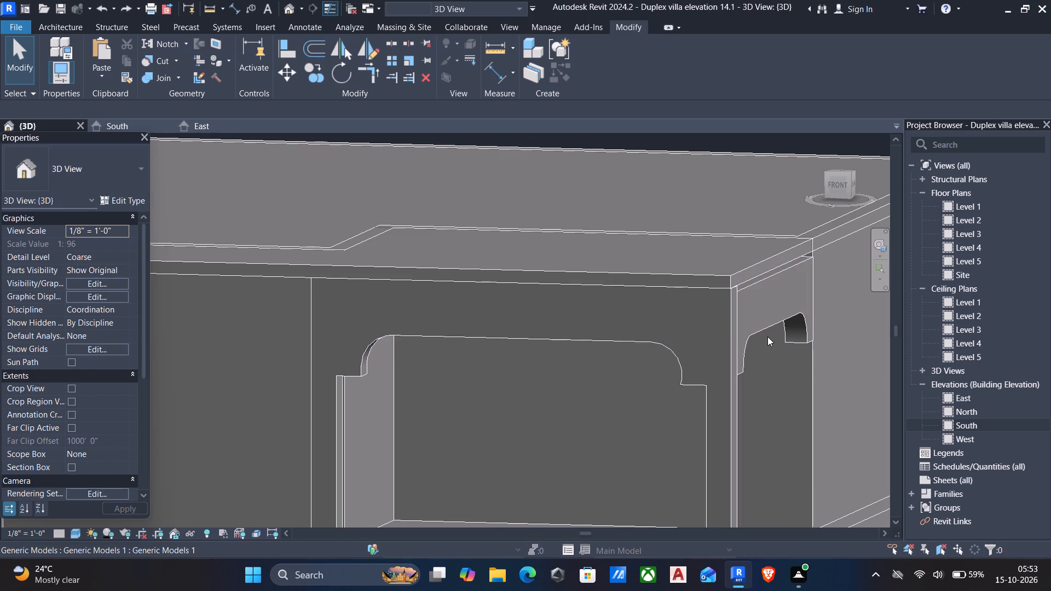
# Open the upper-storey porch model for in-place editing at the roof slab corner.
pyautogui.scroll(9, 767, 337)
pyautogui.scroll(4, 696, 128)
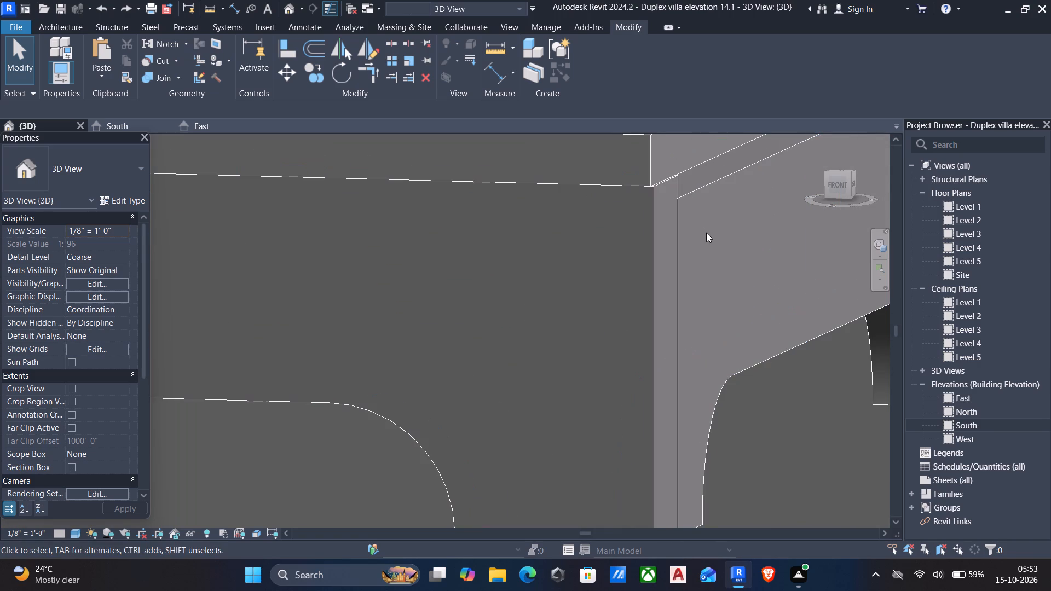
pyautogui.click(696, 192)
pyautogui.moveTo(690, 196); pyautogui.dragTo(644, 246, button='middle')
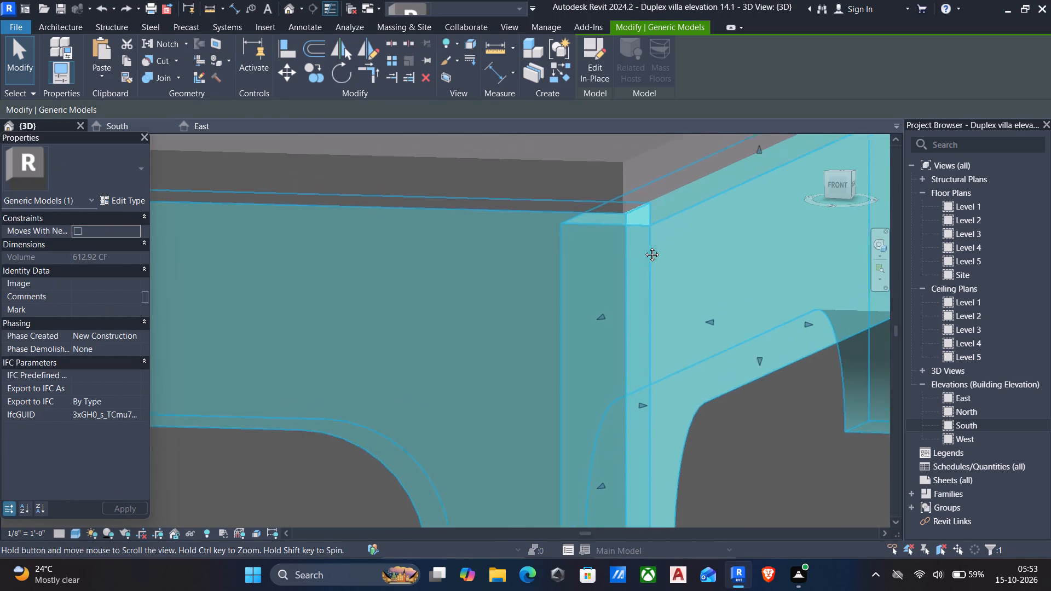
pyautogui.moveTo(644, 246); pyautogui.dragTo(586, 309, button='middle')
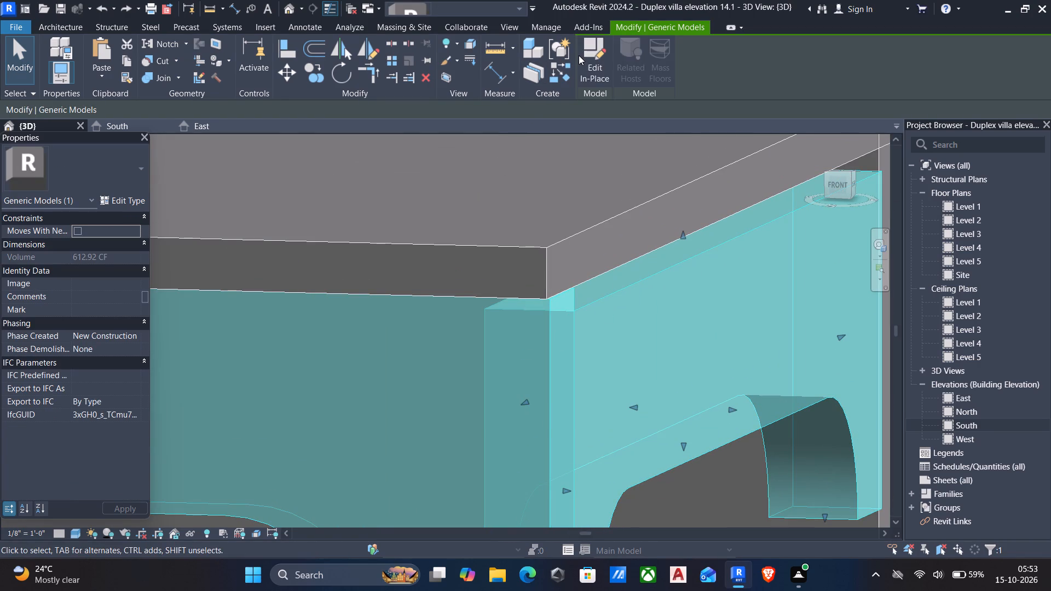
pyautogui.click(580, 55)
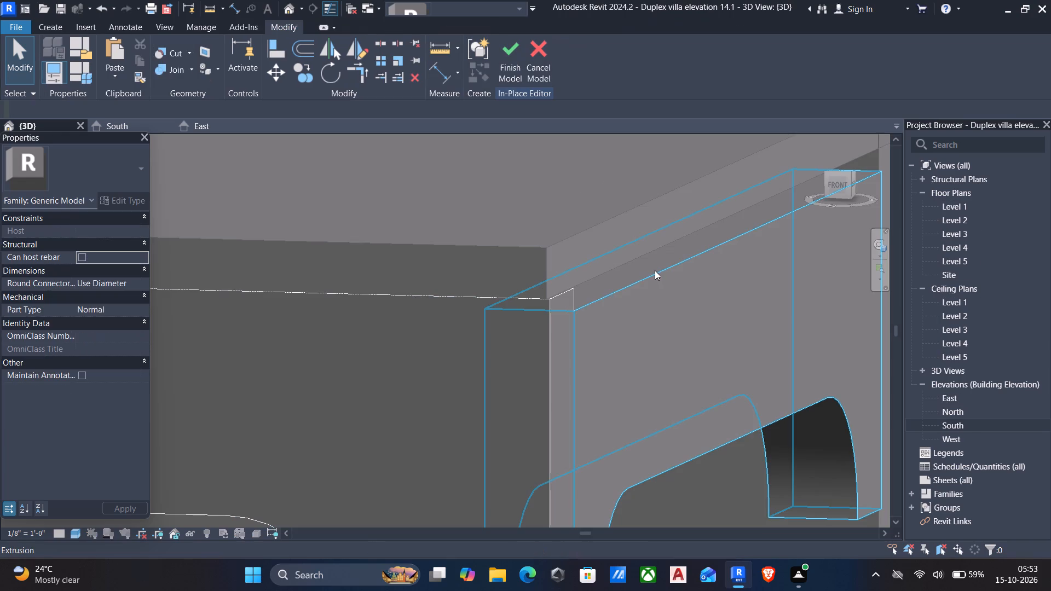
# Examine how the side beams, corner columns and slab edges line up from the roof corner down to the floor slab below.
pyautogui.click(655, 271)
pyautogui.scroll(4, 604, 345)
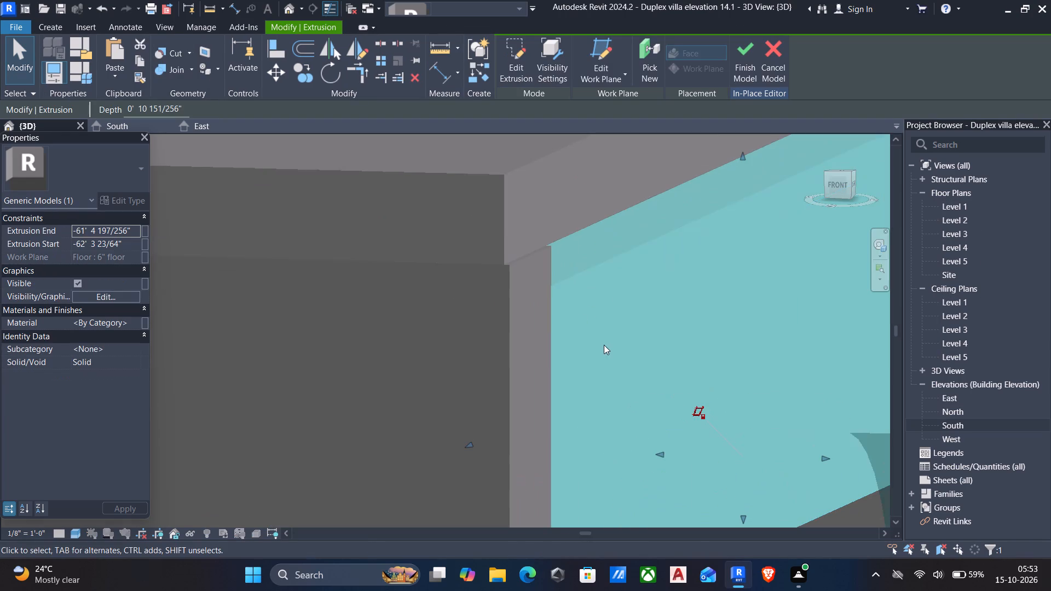
pyautogui.scroll(5, 547, 300)
pyautogui.moveTo(541, 305); pyautogui.dragTo(531, 337, button='middle')
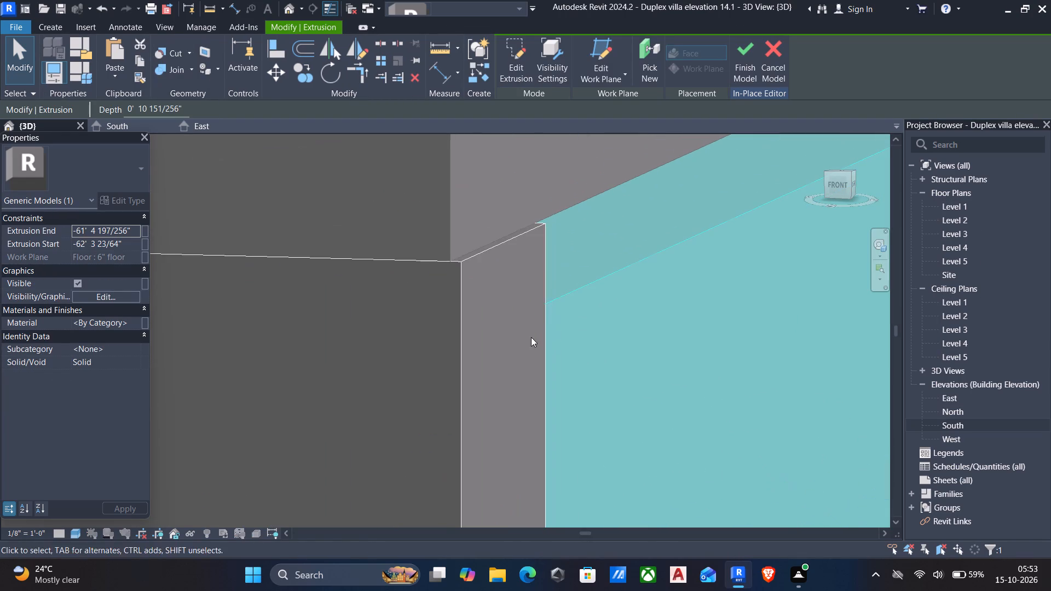
pyautogui.scroll(4, 519, 210)
pyautogui.scroll(4, 487, 265)
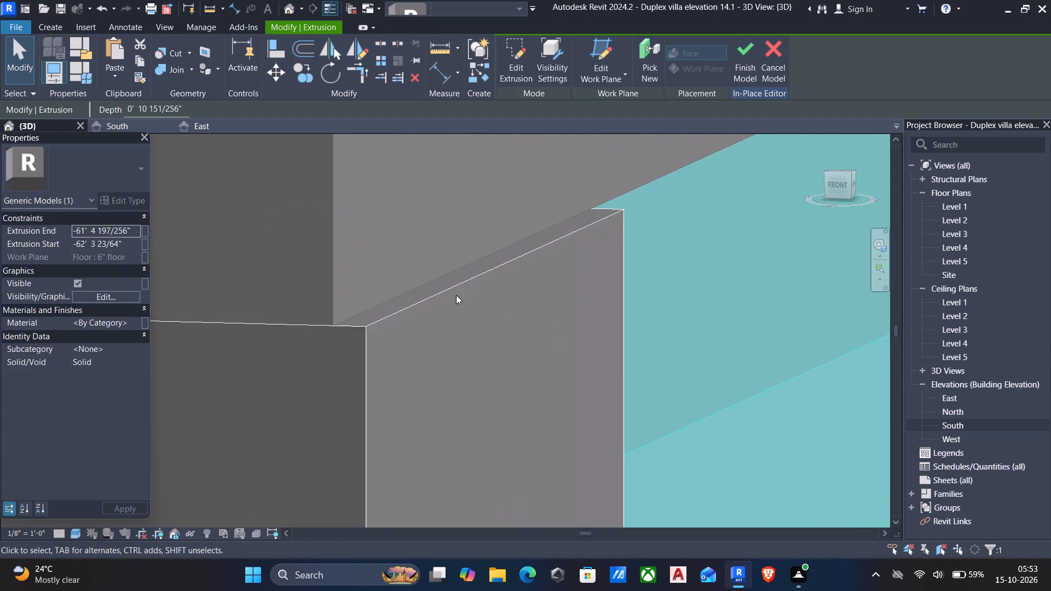
pyautogui.scroll(-19, 452, 304)
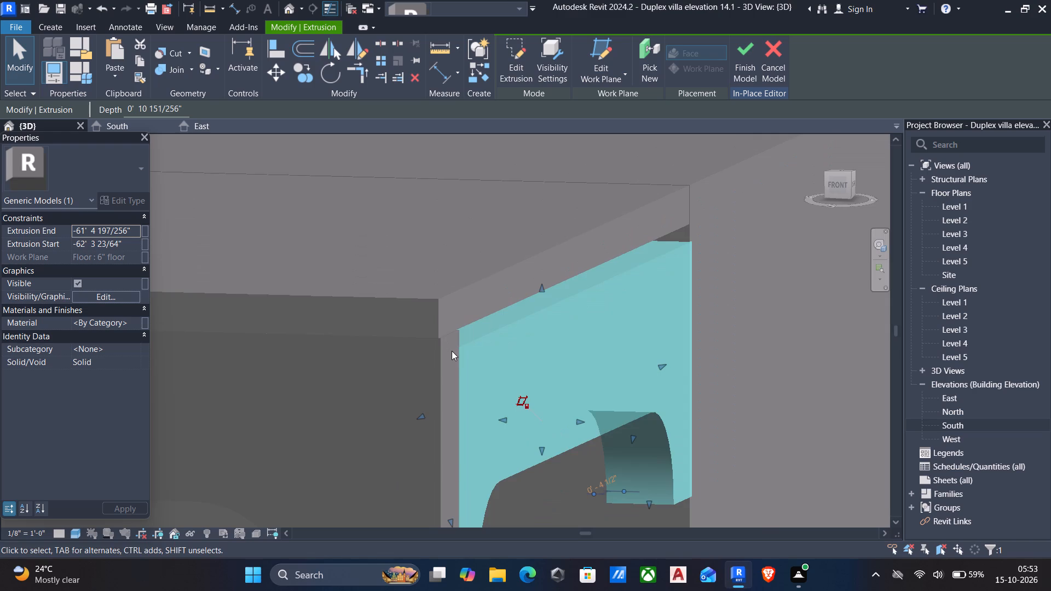
pyautogui.scroll(-6, 452, 351)
pyautogui.moveTo(479, 441); pyautogui.dragTo(503, 223, button='middle')
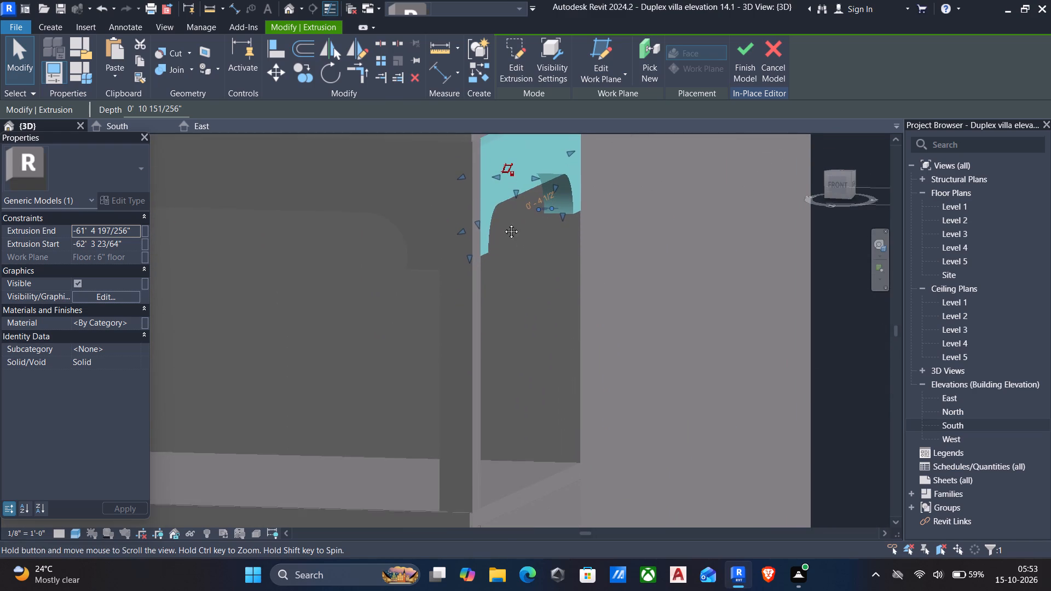
pyautogui.moveTo(503, 223); pyautogui.dragTo(503, 223, button='middle')
pyautogui.scroll(6, 469, 489)
pyautogui.moveTo(477, 448); pyautogui.dragTo(469, 375, button='middle')
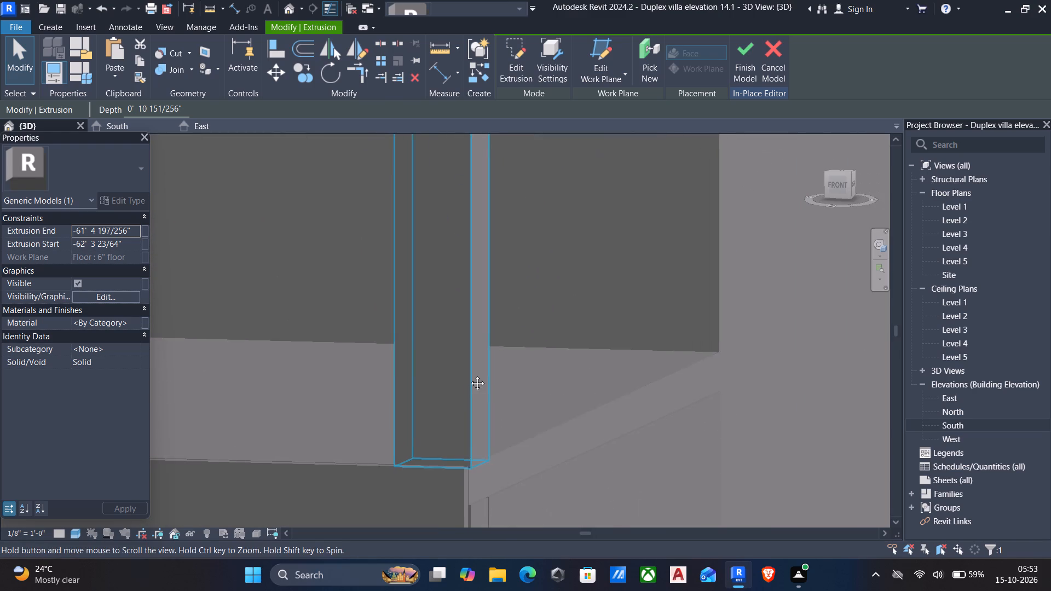
pyautogui.moveTo(469, 375); pyautogui.dragTo(467, 373, button='middle')
pyautogui.scroll(9, 467, 486)
pyautogui.moveTo(472, 466); pyautogui.dragTo(471, 466, button='middle')
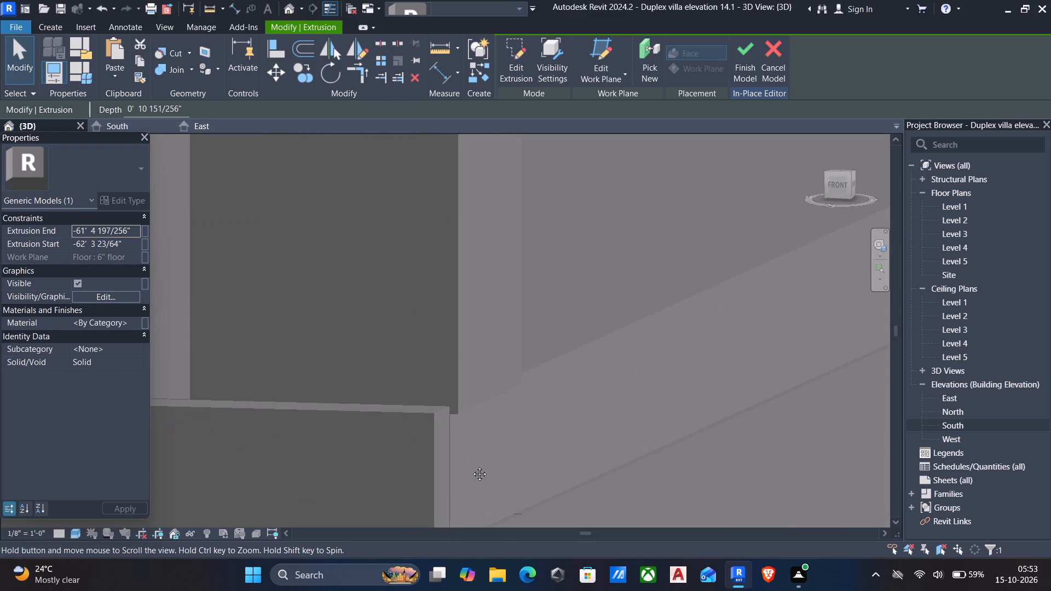
pyautogui.moveTo(471, 466); pyautogui.dragTo(456, 340, button='middle')
pyautogui.scroll(5, 452, 426)
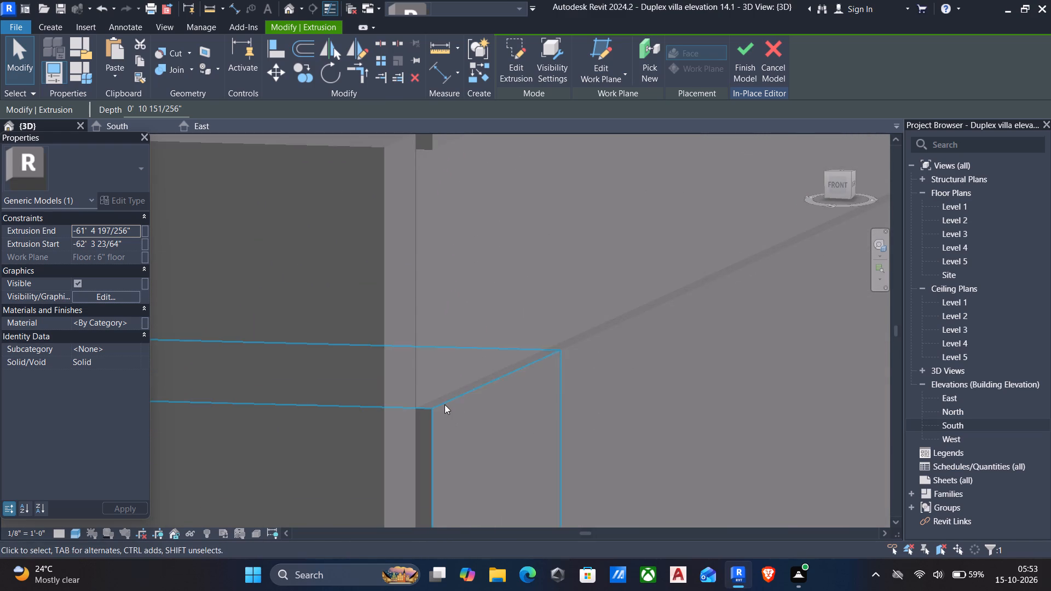
pyautogui.scroll(-4, 465, 297)
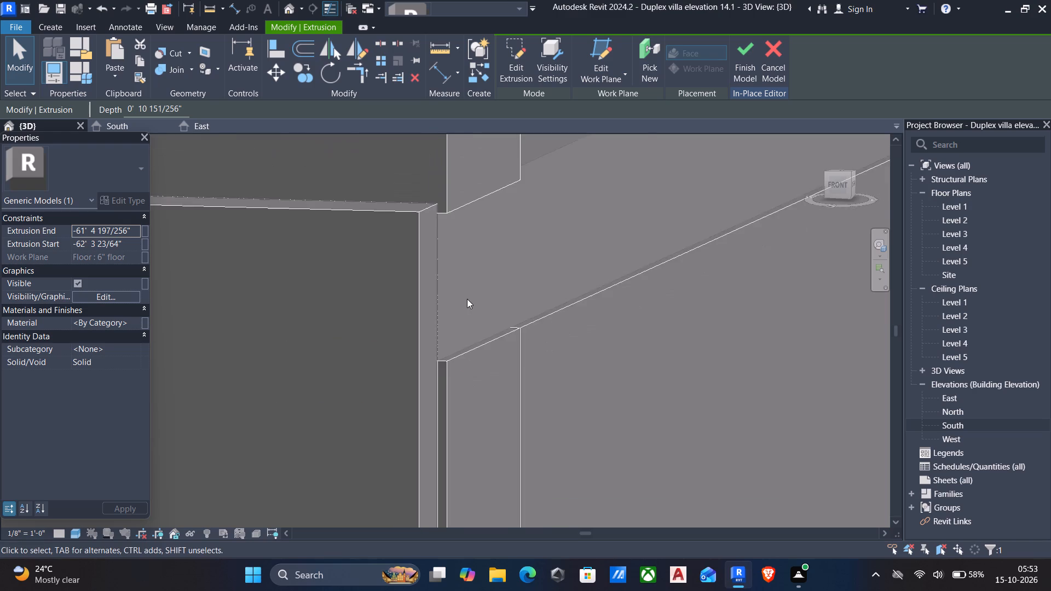
pyautogui.scroll(-2, 467, 299)
pyautogui.keyDown('shift'); pyautogui.moveTo(463, 301); pyautogui.dragTo(438, 304, button='middle'); pyautogui.keyUp('shift')
pyautogui.moveTo(438, 304); pyautogui.dragTo(546, 373, button='middle')
pyautogui.scroll(-3, 555, 377)
pyautogui.scroll(2, 554, 370)
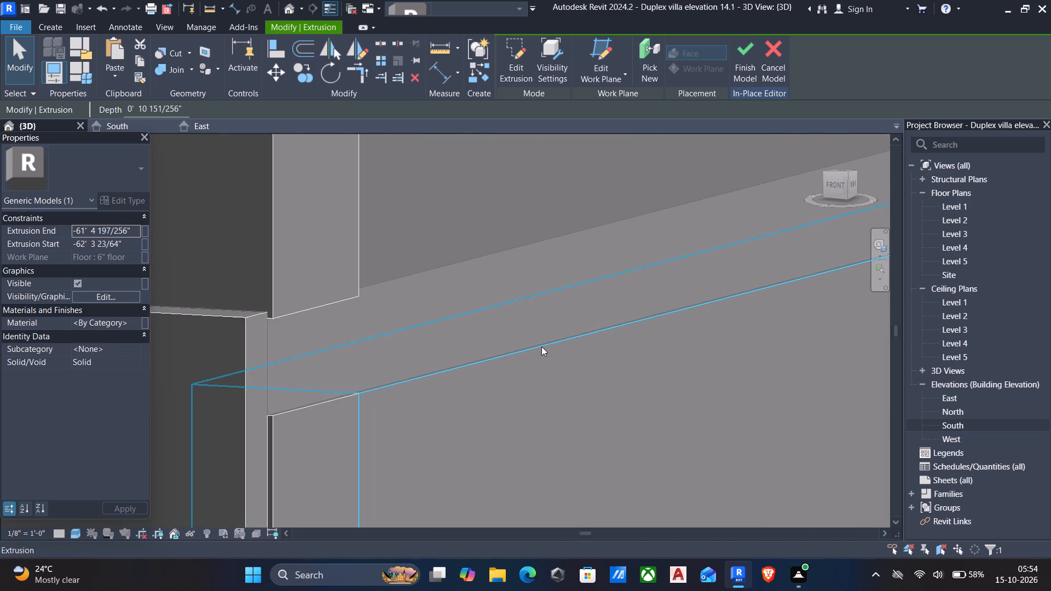
pyautogui.scroll(5, 541, 346)
pyautogui.scroll(-8, 541, 346)
pyautogui.scroll(1, 541, 346)
pyautogui.scroll(-5, 541, 346)
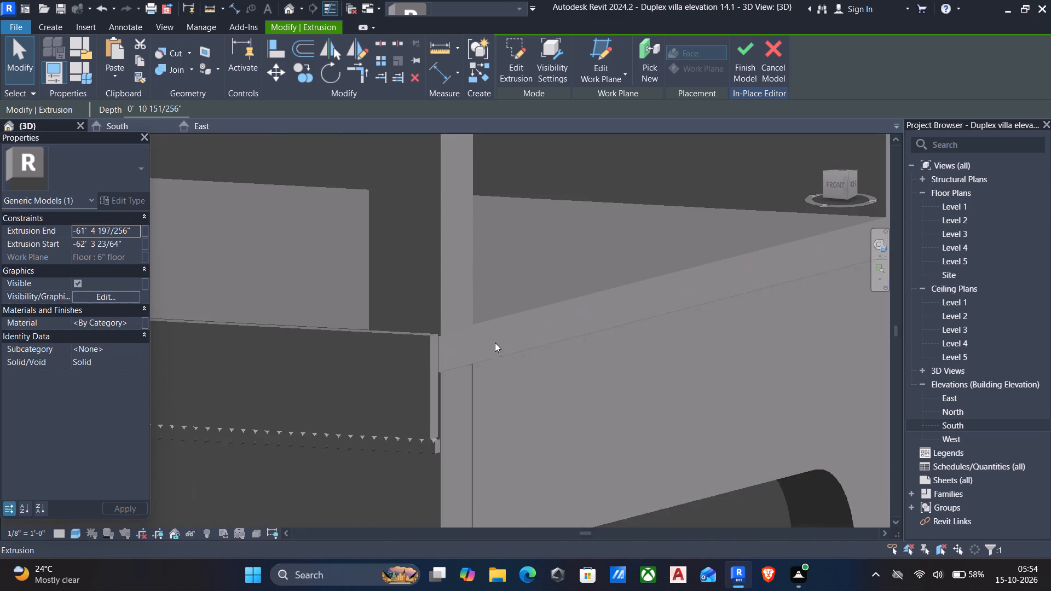
pyautogui.scroll(-3, 479, 343)
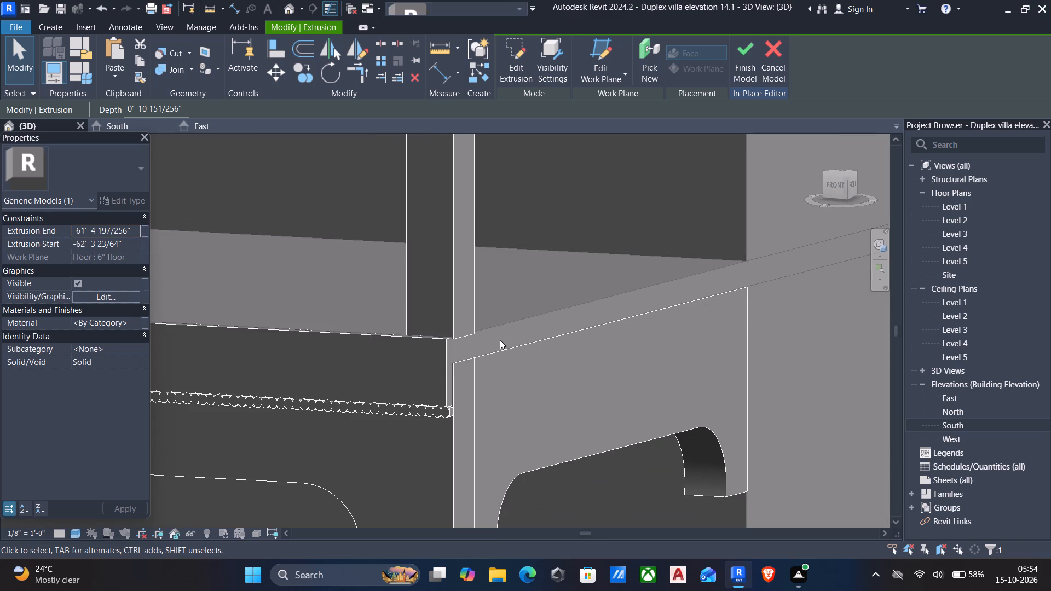
# Align the side faces of the upper and lower corner columns and the front band's end face with the 6" floor slab's side edge.
pyautogui.press('a')
pyautogui.press('l')
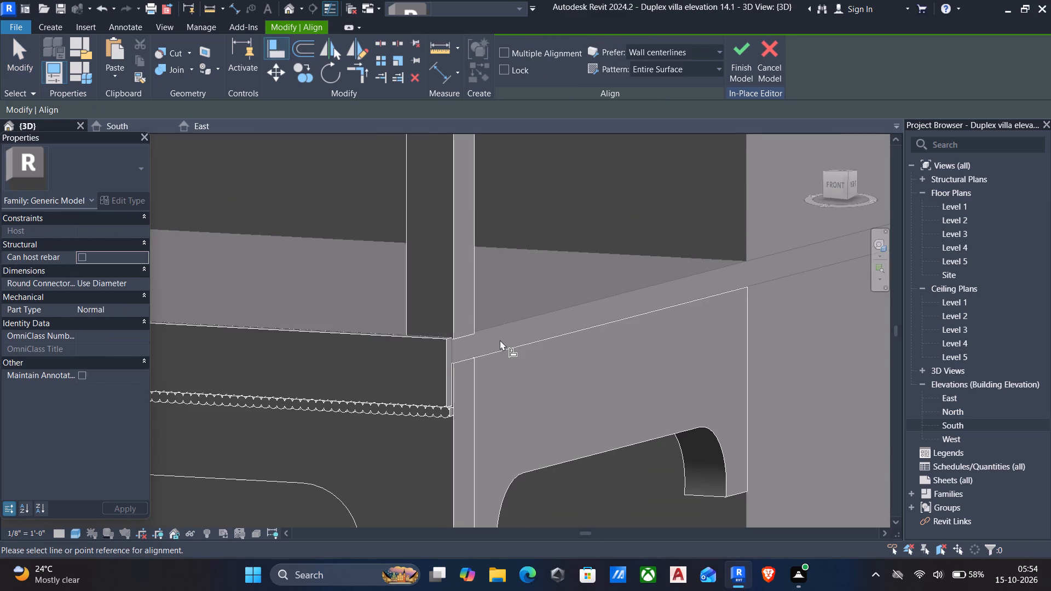
pyautogui.click(520, 322)
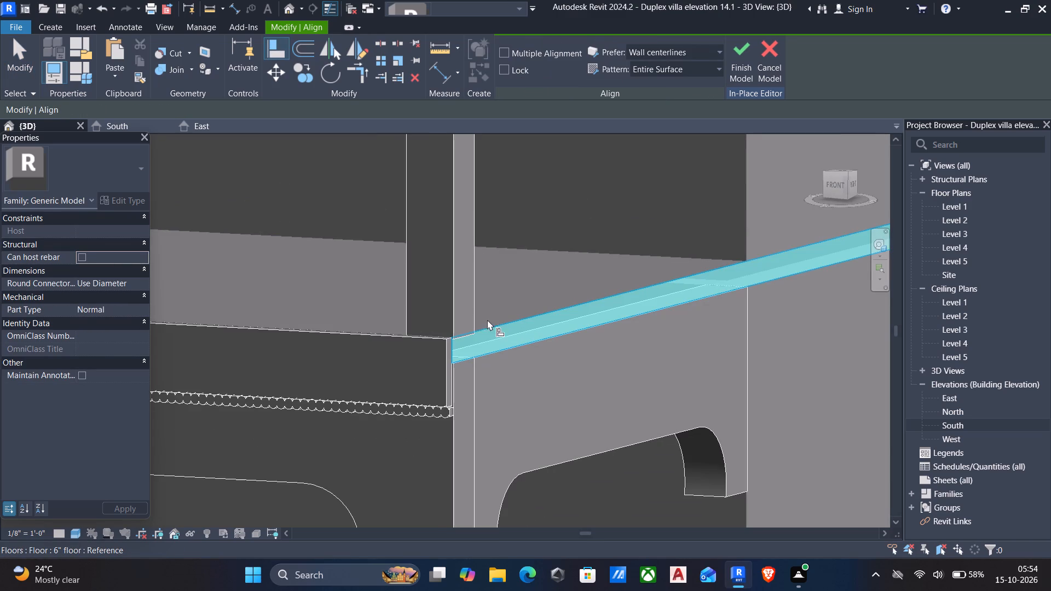
pyautogui.keyDown('ctrl'); pyautogui.click(472, 319); pyautogui.keyUp('ctrl')
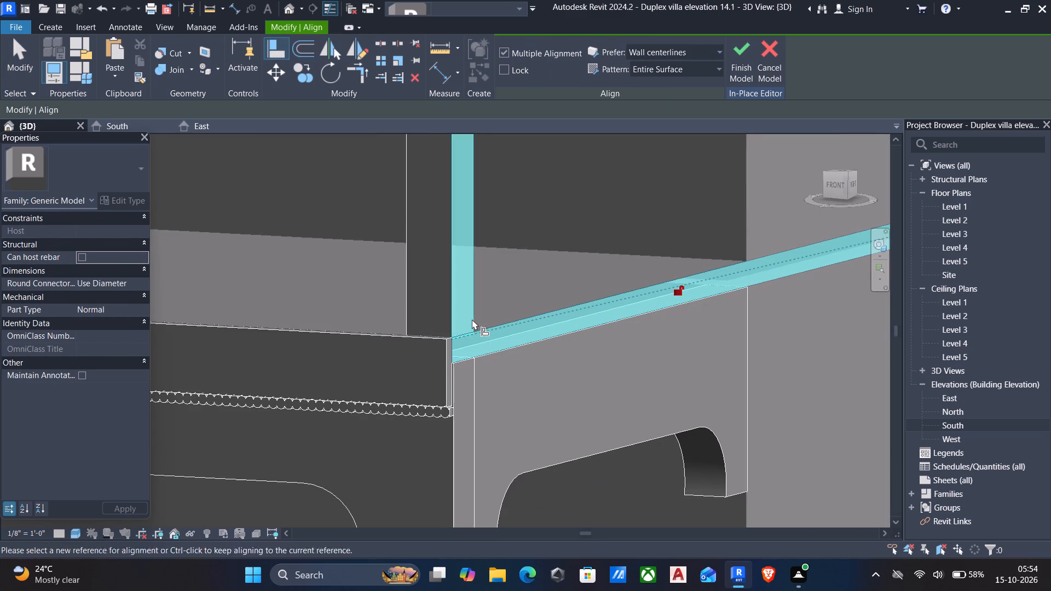
pyautogui.keyDown('ctrl'); pyautogui.click(471, 380); pyautogui.keyUp('ctrl')
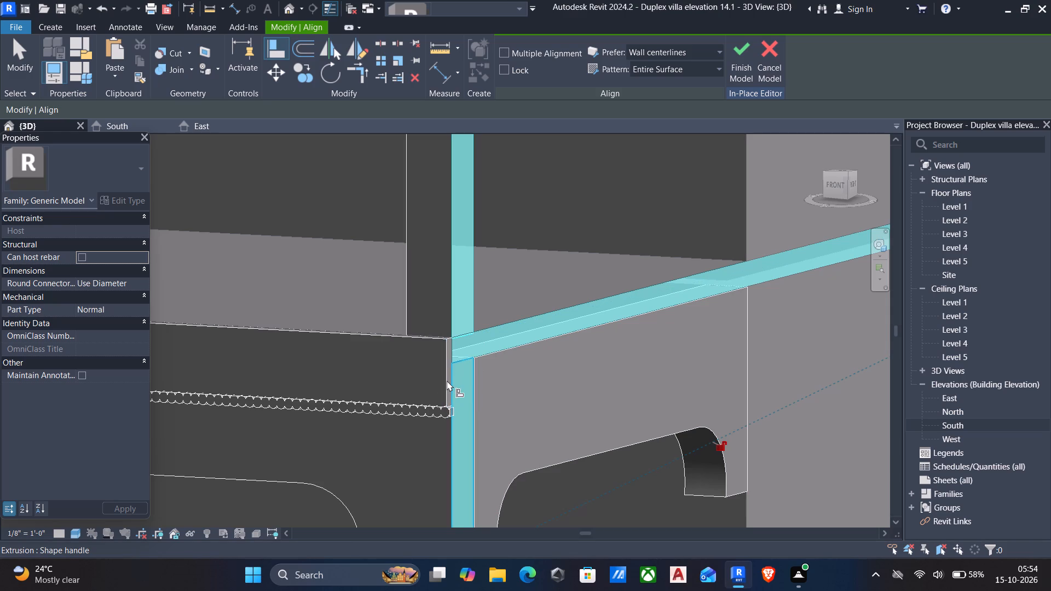
pyautogui.keyDown('ctrl'); pyautogui.click(447, 380); pyautogui.keyUp('ctrl')
pyautogui.scroll(5, 447, 380)
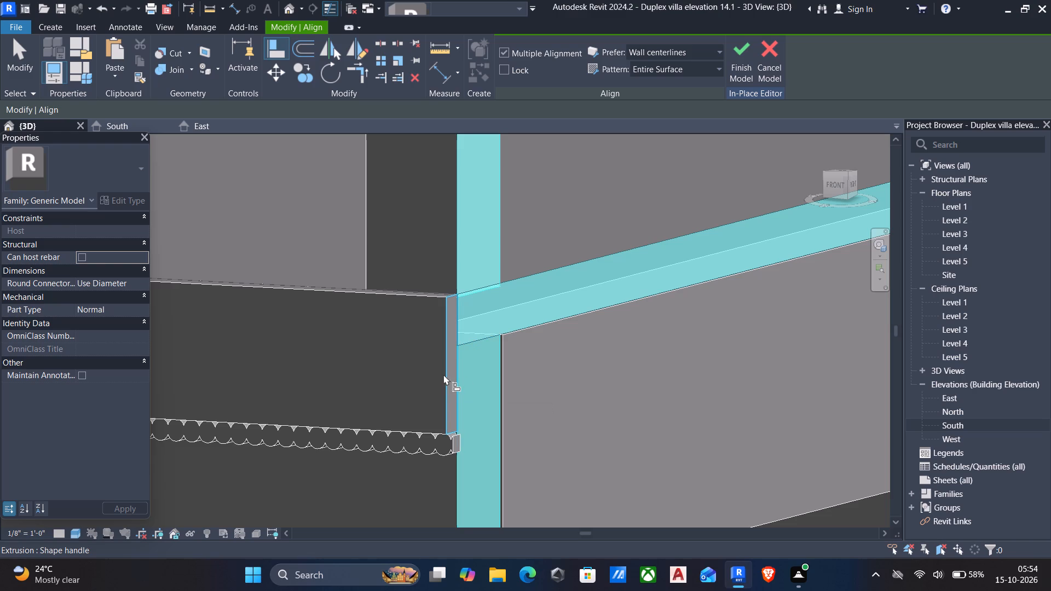
pyautogui.keyDown('ctrl'); pyautogui.click(450, 379); pyautogui.keyUp('ctrl')
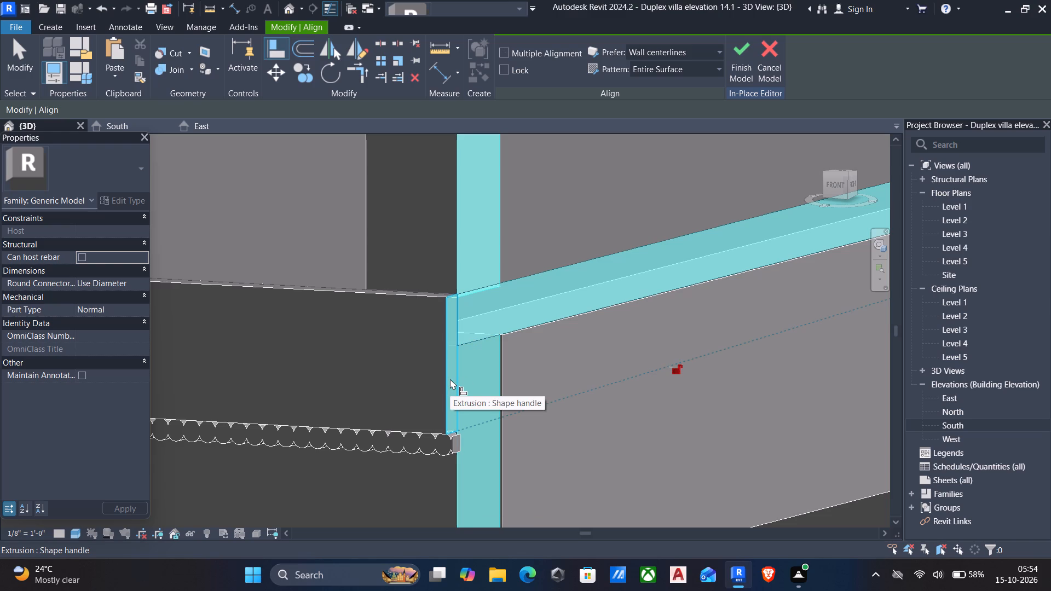
pyautogui.press('Escape')
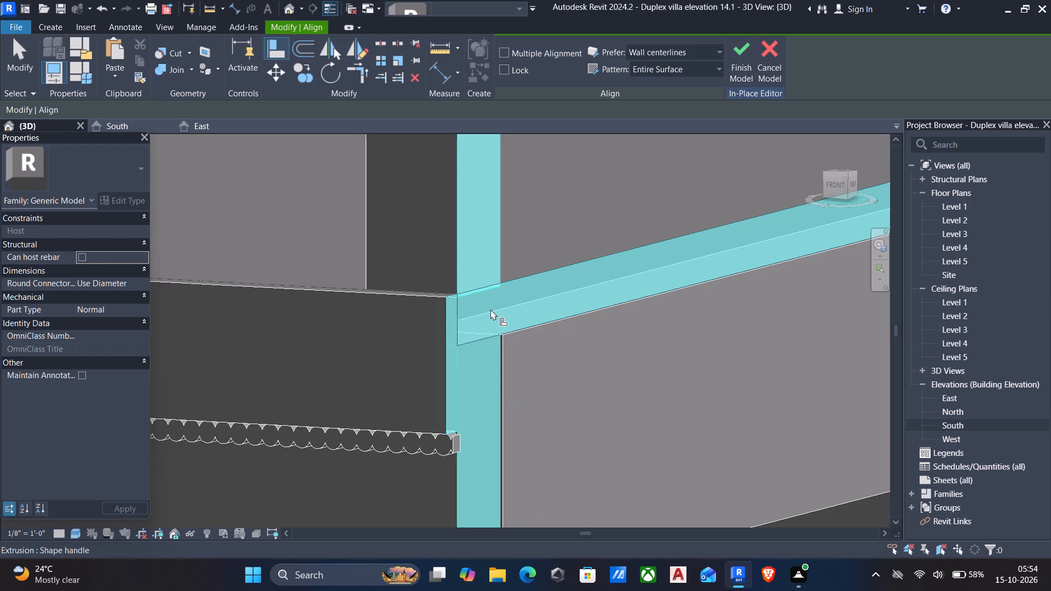
pyautogui.press('Escape')
# Align the outer face of the lower-storey arched side beam with the 6" floor slab's side edge.
pyautogui.scroll(9, 500, 348)
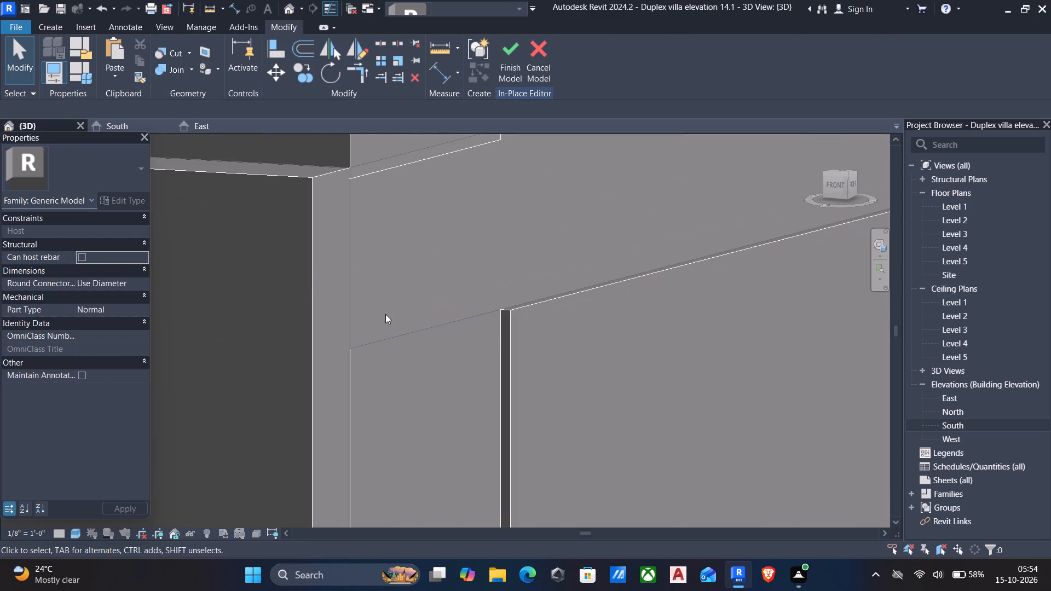
pyautogui.scroll(-5, 379, 331)
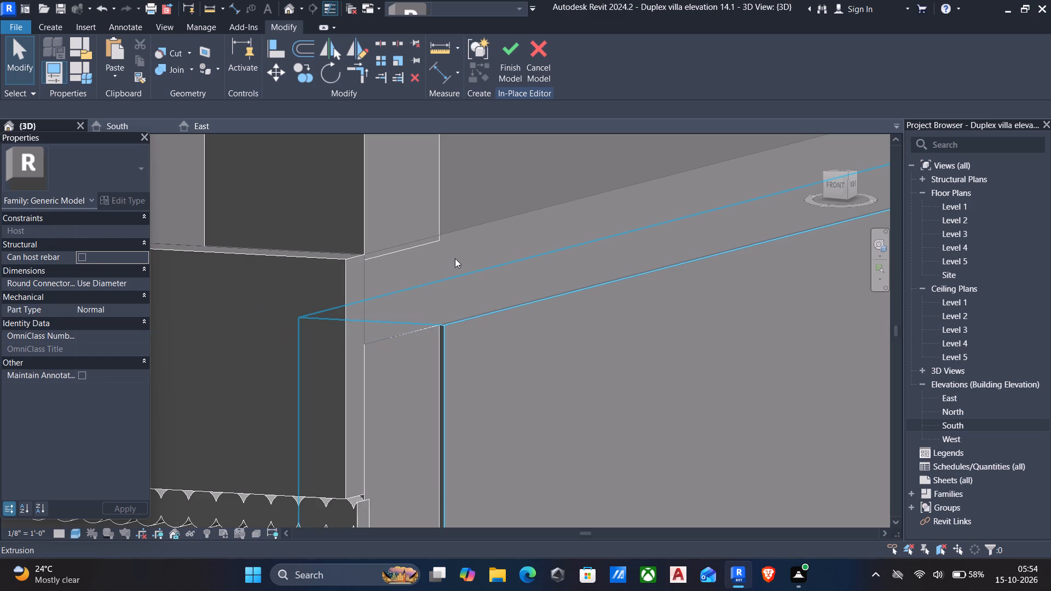
pyautogui.scroll(10, 377, 240)
pyautogui.scroll(-14, 388, 288)
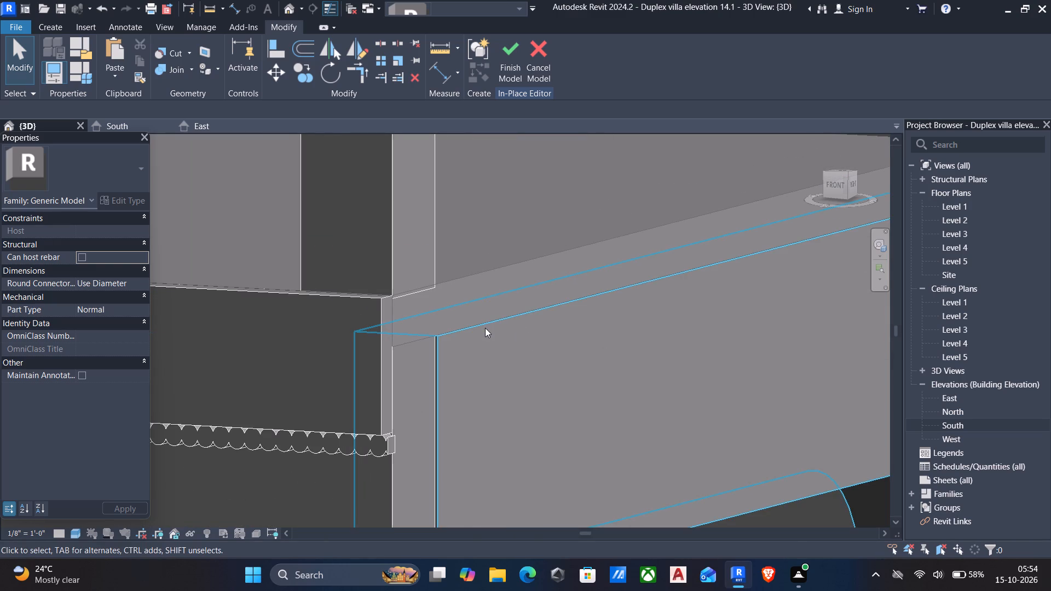
pyautogui.click(485, 328)
pyautogui.scroll(-5, 490, 325)
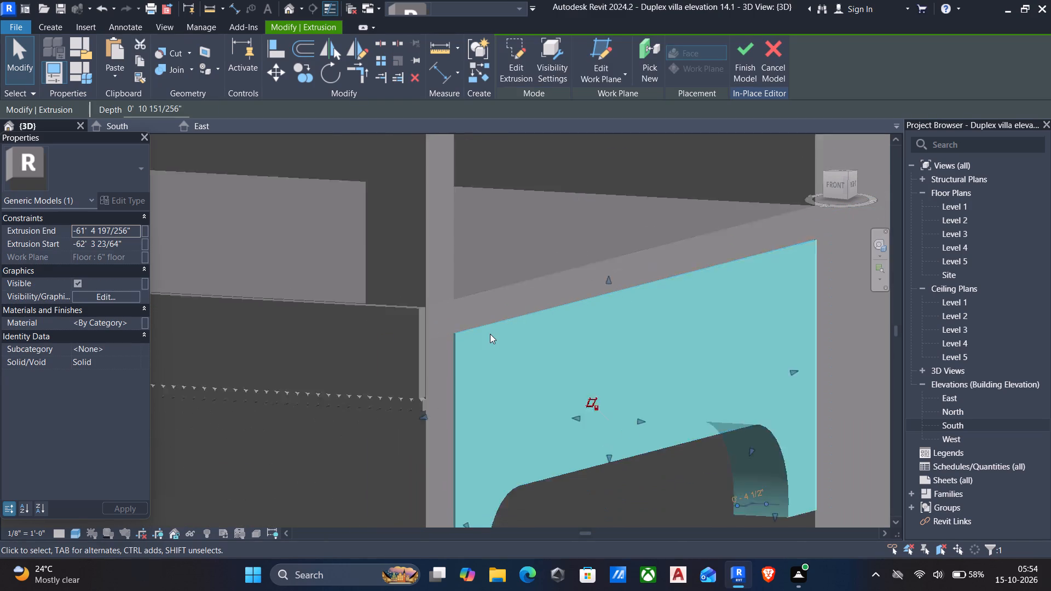
pyautogui.scroll(-2, 490, 334)
pyautogui.press('Escape')
pyautogui.press('a')
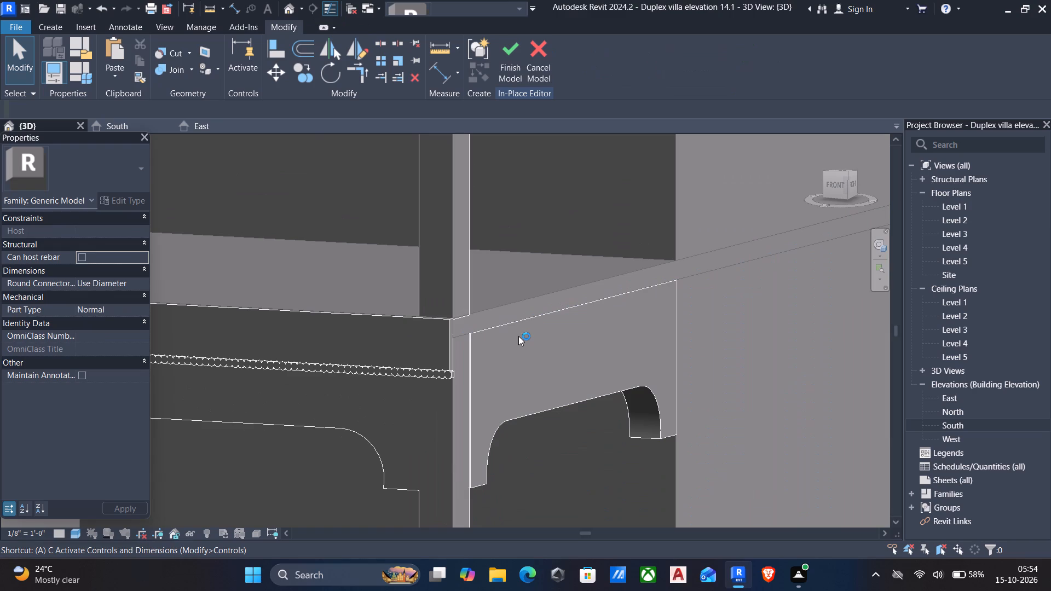
pyautogui.press('l')
pyautogui.scroll(5, 496, 320)
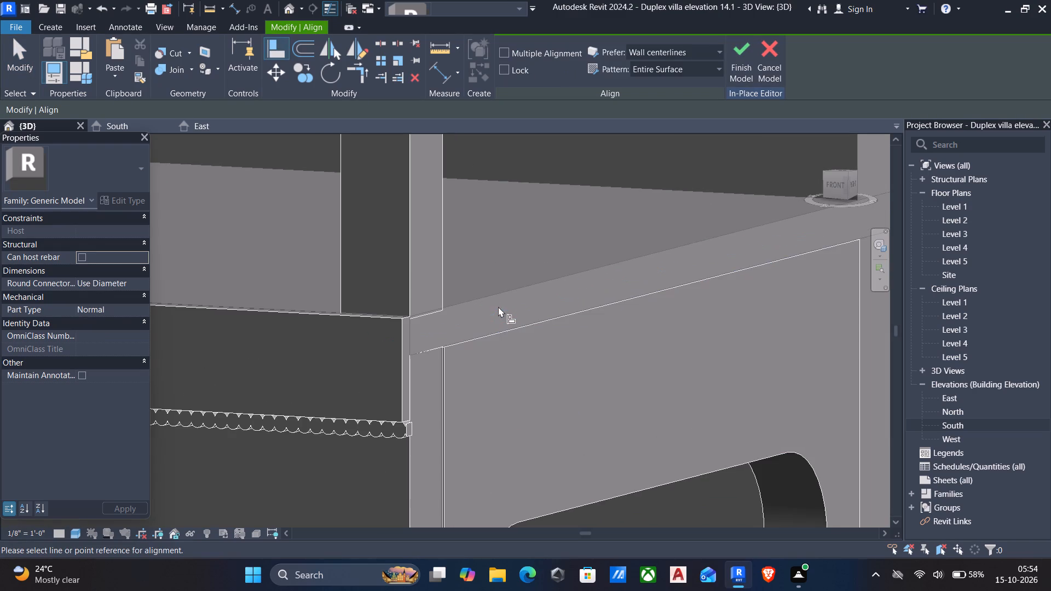
pyautogui.click(498, 299)
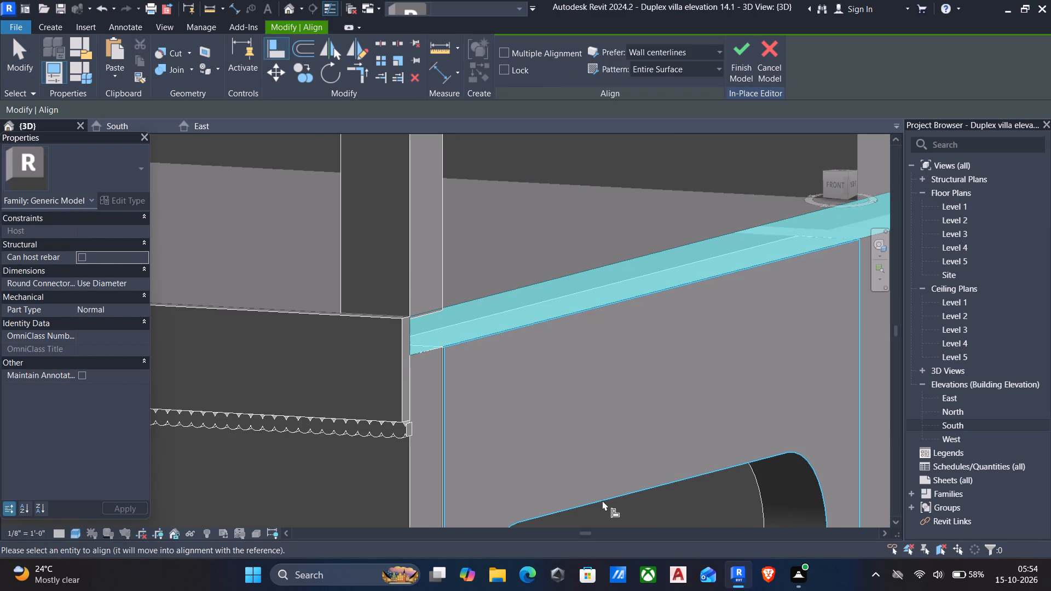
pyautogui.moveTo(602, 500); pyautogui.dragTo(607, 494)
pyautogui.scroll(-9, 586, 422)
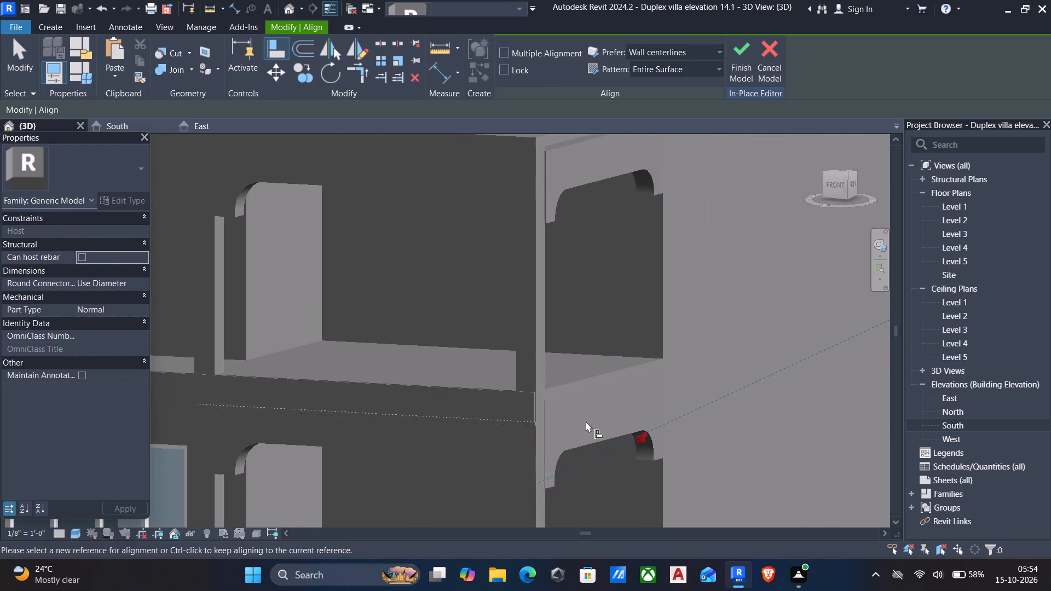
pyautogui.scroll(4, 586, 421)
pyautogui.press('Escape')
# Examine the lower-storey arched side beam's joint with the corner column and slab edge, up close and from below.
pyautogui.scroll(5, 568, 419)
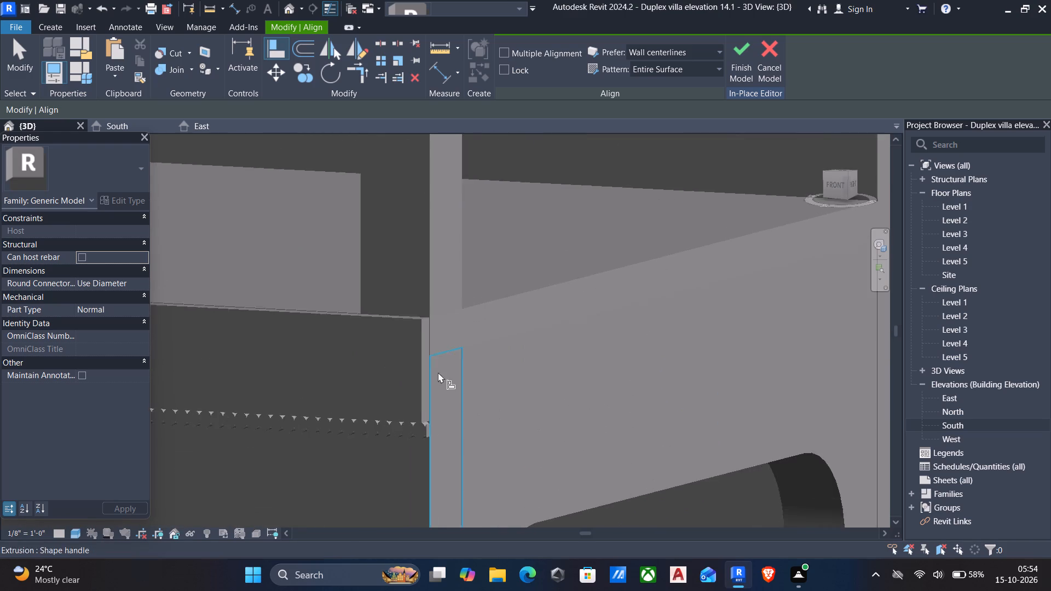
pyautogui.scroll(6, 424, 356)
pyautogui.scroll(10, 491, 369)
pyautogui.scroll(6, 560, 318)
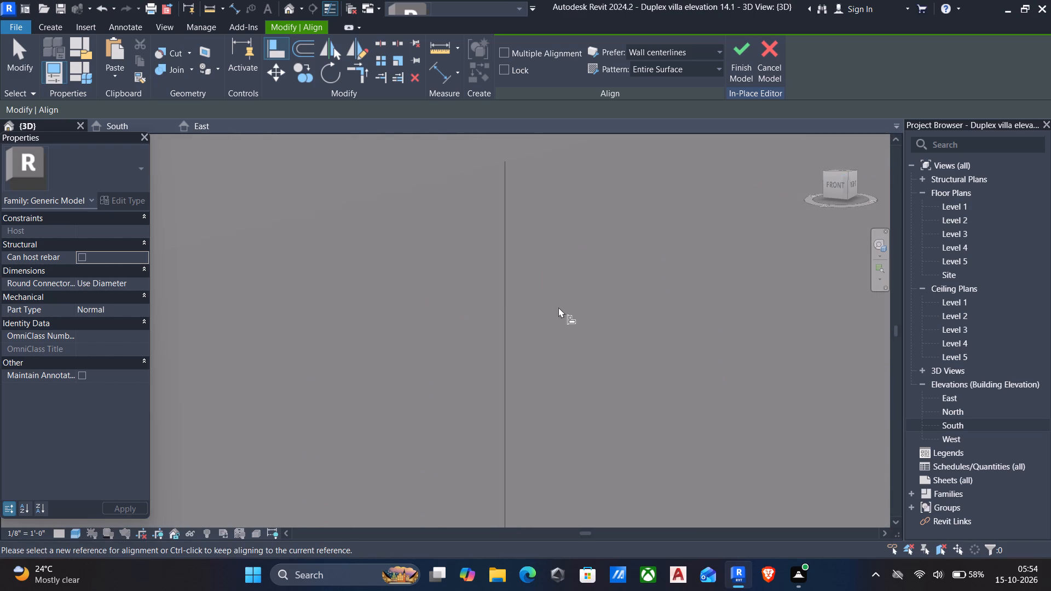
pyautogui.scroll(-14, 531, 284)
pyautogui.scroll(-7, 521, 304)
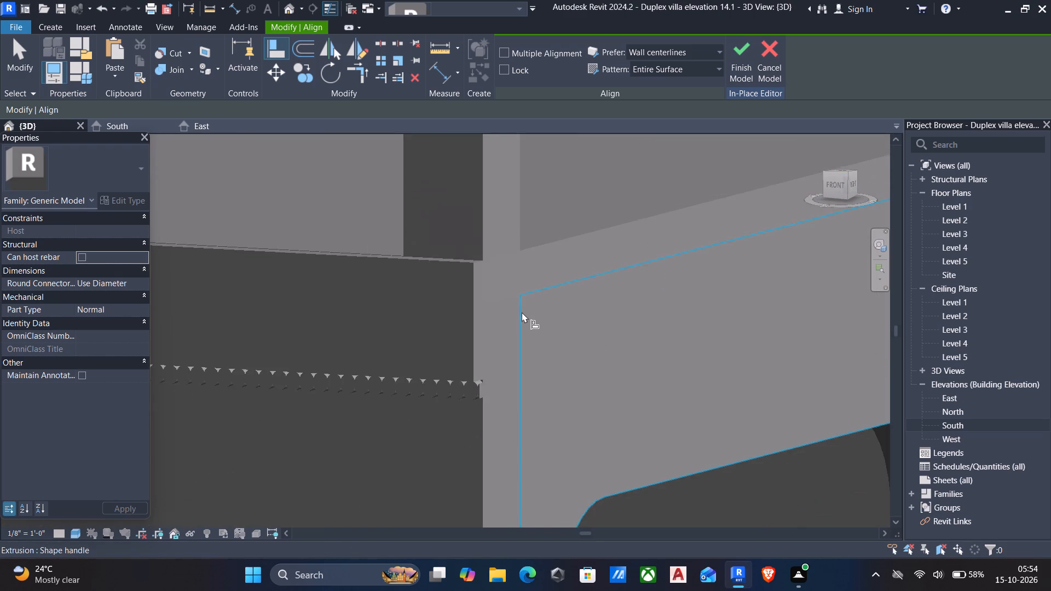
pyautogui.scroll(-4, 522, 312)
pyautogui.keyDown('shift'); pyautogui.moveTo(527, 311); pyautogui.dragTo(592, 238, button='middle'); pyautogui.keyUp('shift')
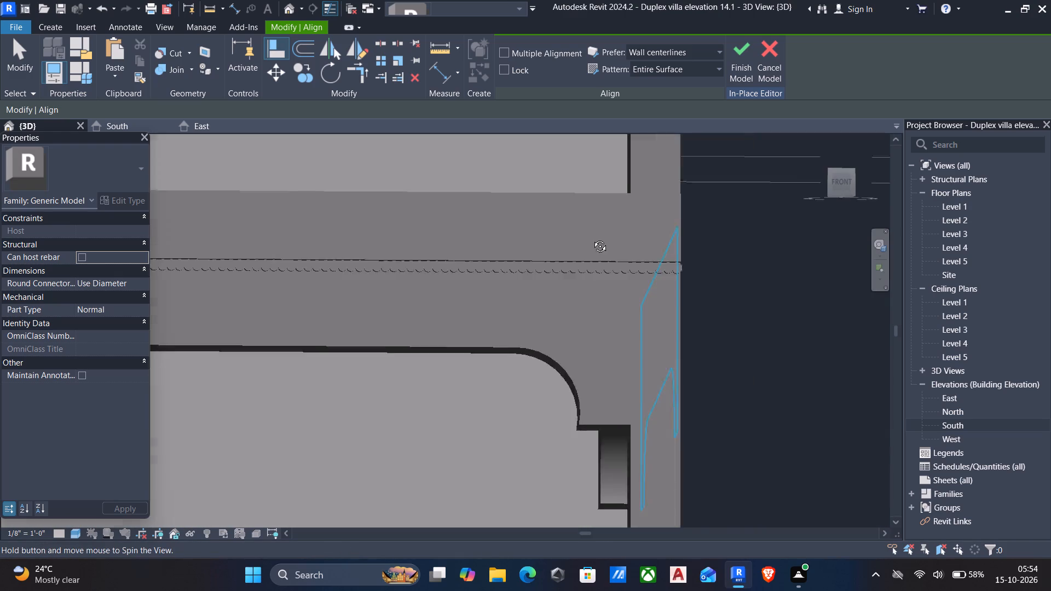
pyautogui.keyDown('shift'); pyautogui.moveTo(592, 238); pyautogui.dragTo(616, 216, button='middle'); pyautogui.keyUp('shift')
pyautogui.scroll(-5, 616, 218)
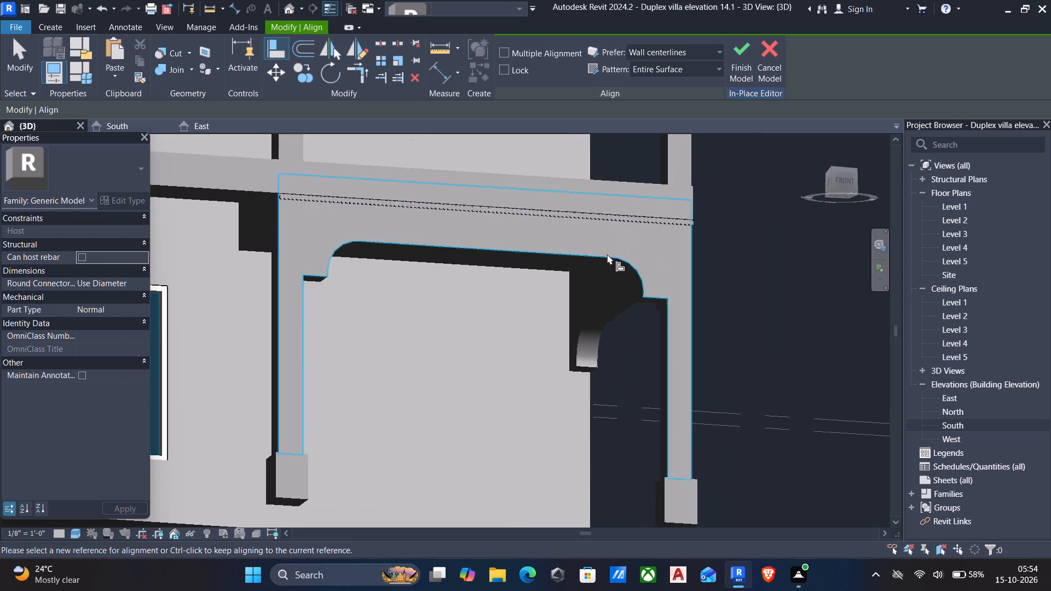
pyautogui.keyDown('shift'); pyautogui.moveTo(605, 259); pyautogui.dragTo(630, 264, button='middle'); pyautogui.keyUp('shift')
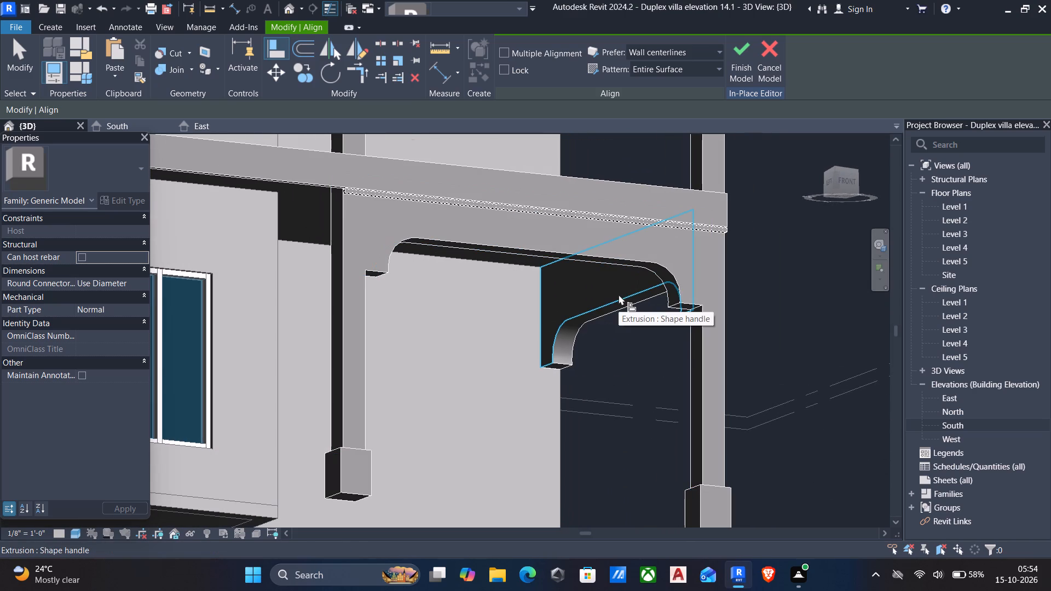
pyautogui.scroll(-5, 619, 294)
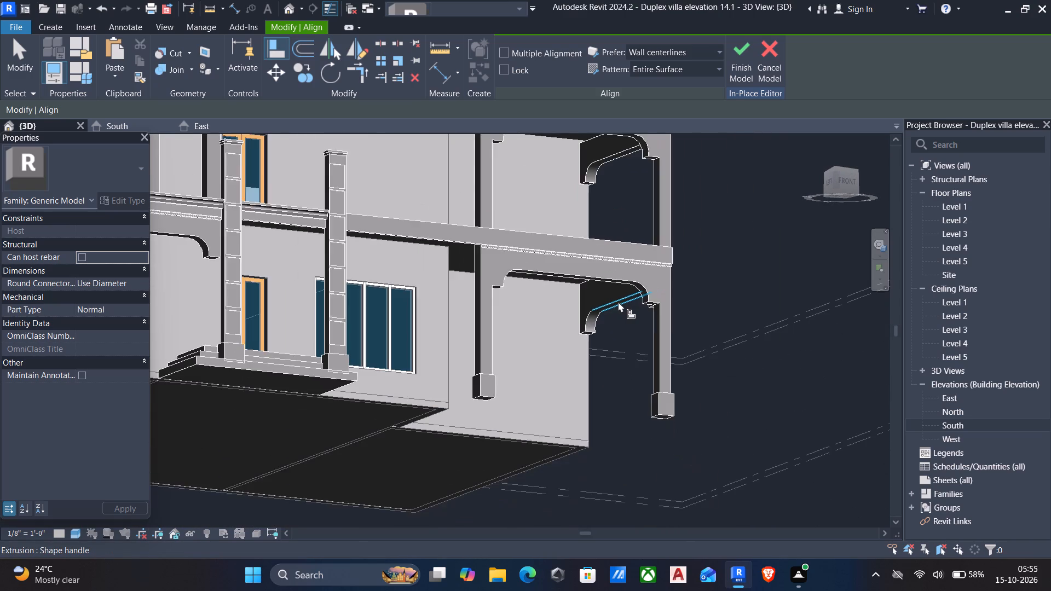
pyautogui.keyDown('shift'); pyautogui.moveTo(618, 303); pyautogui.dragTo(650, 320, button='middle'); pyautogui.keyUp('shift')
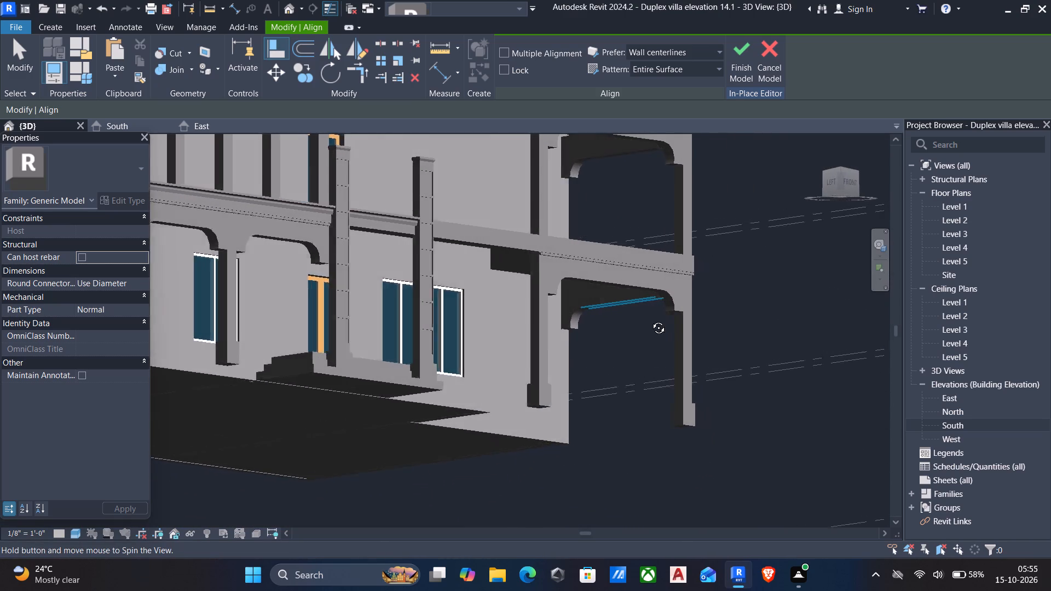
pyautogui.keyDown('shift'); pyautogui.moveTo(650, 320); pyautogui.dragTo(628, 322, button='middle'); pyautogui.keyUp('shift')
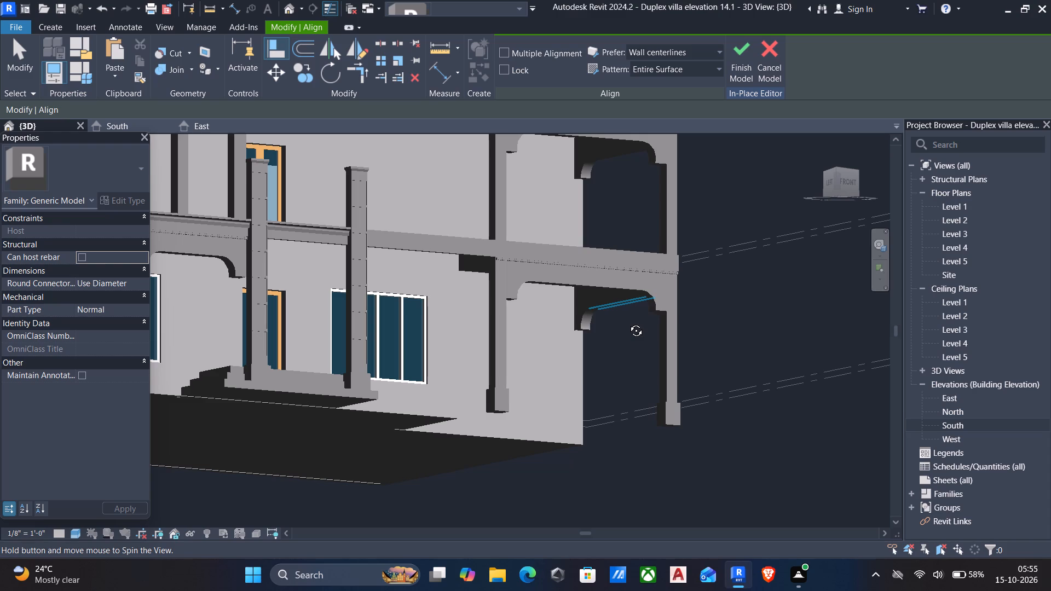
pyautogui.keyDown('shift'); pyautogui.moveTo(628, 322); pyautogui.dragTo(574, 352, button='middle'); pyautogui.keyUp('shift')
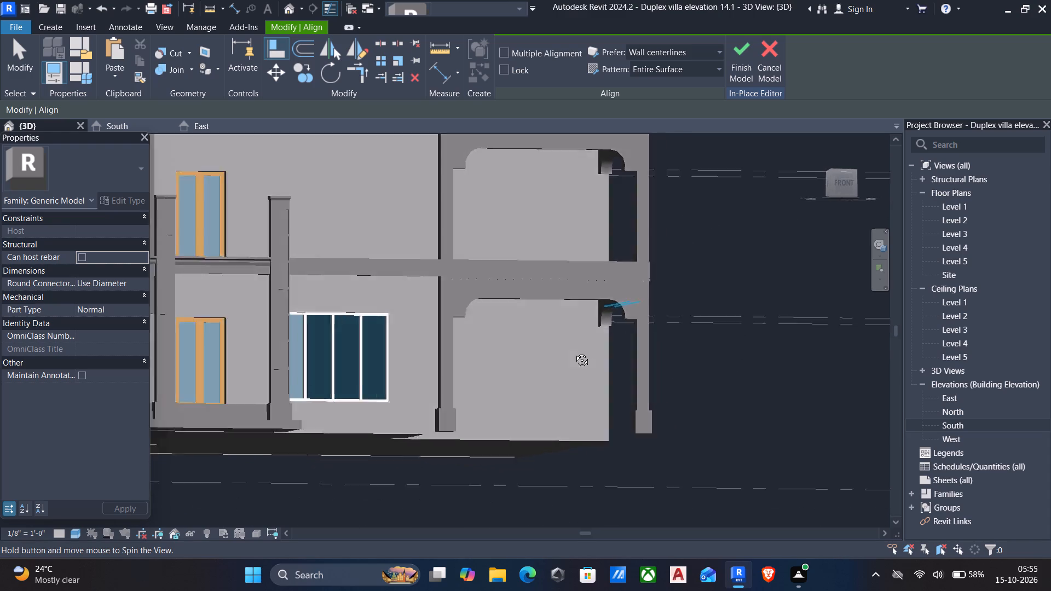
pyautogui.keyDown('shift'); pyautogui.moveTo(574, 352); pyautogui.dragTo(483, 383, button='middle'); pyautogui.keyUp('shift')
pyautogui.press('Escape')
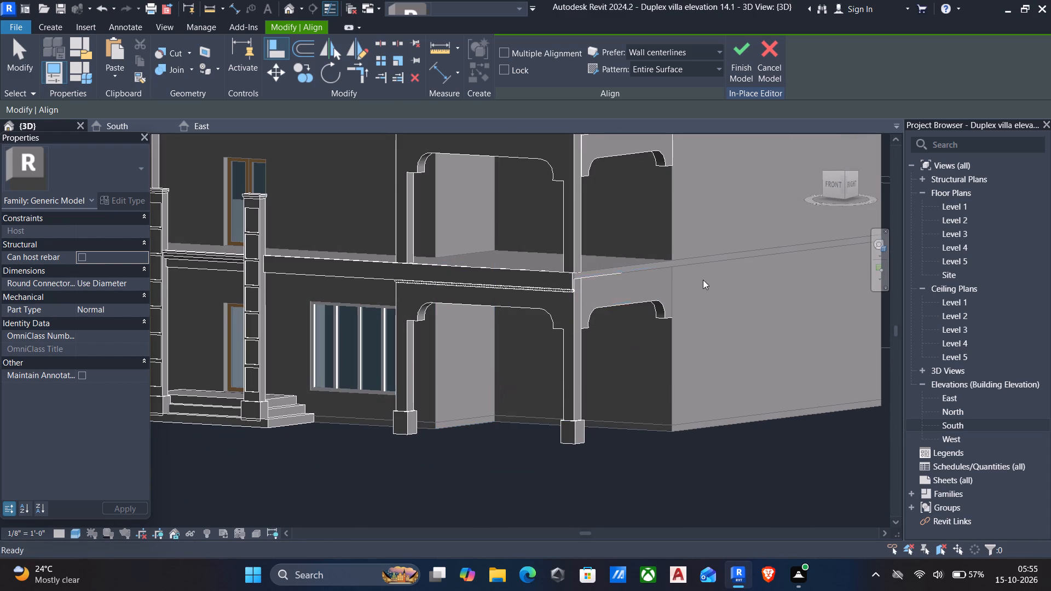
# Inspect the lower-storey arched side beam and front arched frame extrusions at the porch corner.
pyautogui.click(631, 300)
pyautogui.scroll(5, 701, 300)
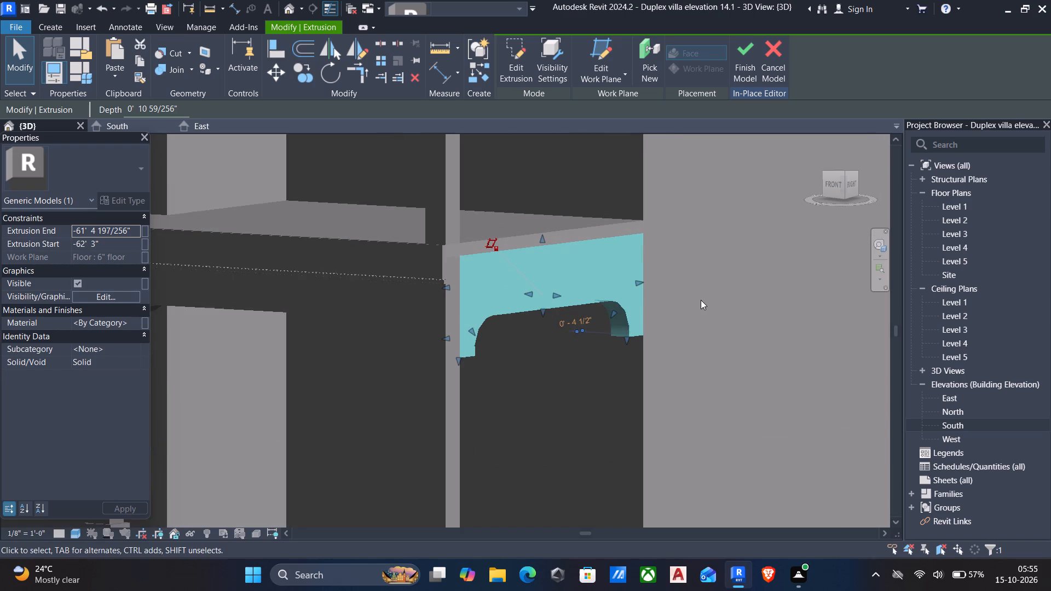
pyautogui.scroll(4, 574, 250)
pyautogui.scroll(-6, 467, 285)
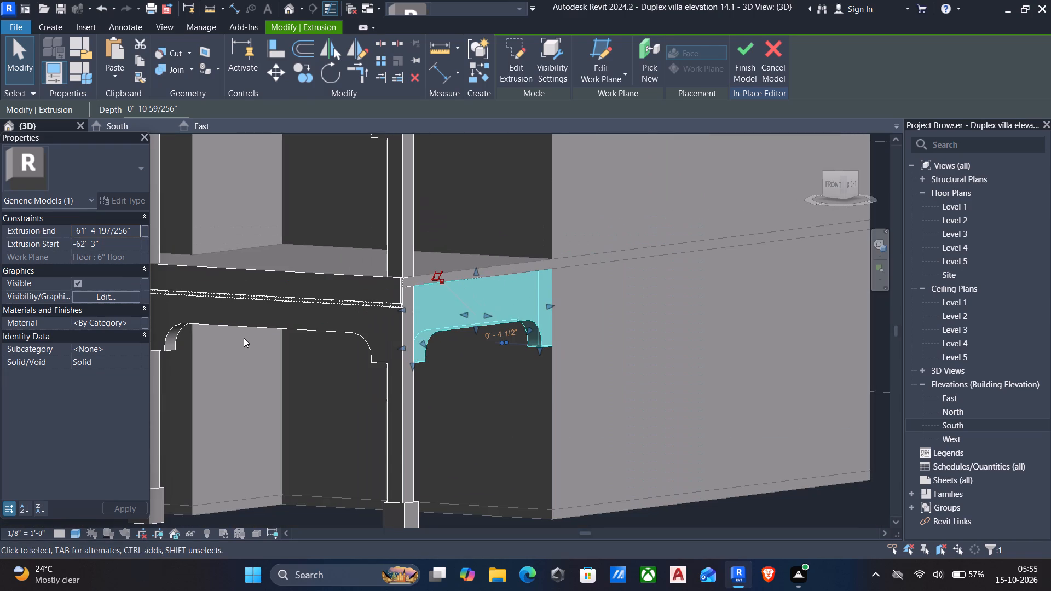
pyautogui.click(276, 328)
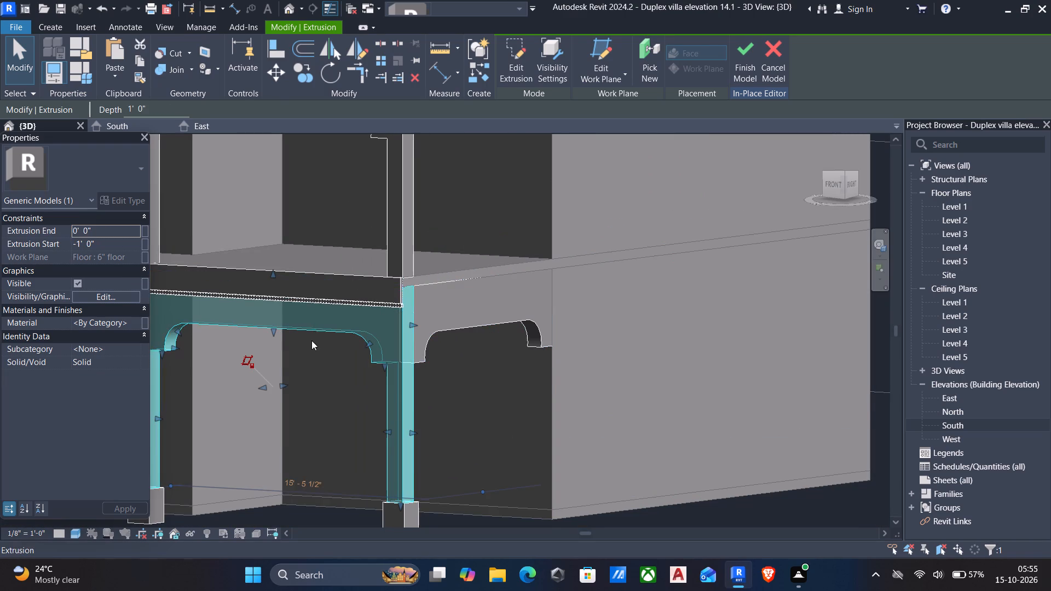
pyautogui.scroll(-1, 311, 343)
pyautogui.moveTo(311, 345); pyautogui.dragTo(388, 346, button='middle')
pyautogui.press('Escape')
pyautogui.moveTo(322, 360); pyautogui.dragTo(399, 367, button='middle')
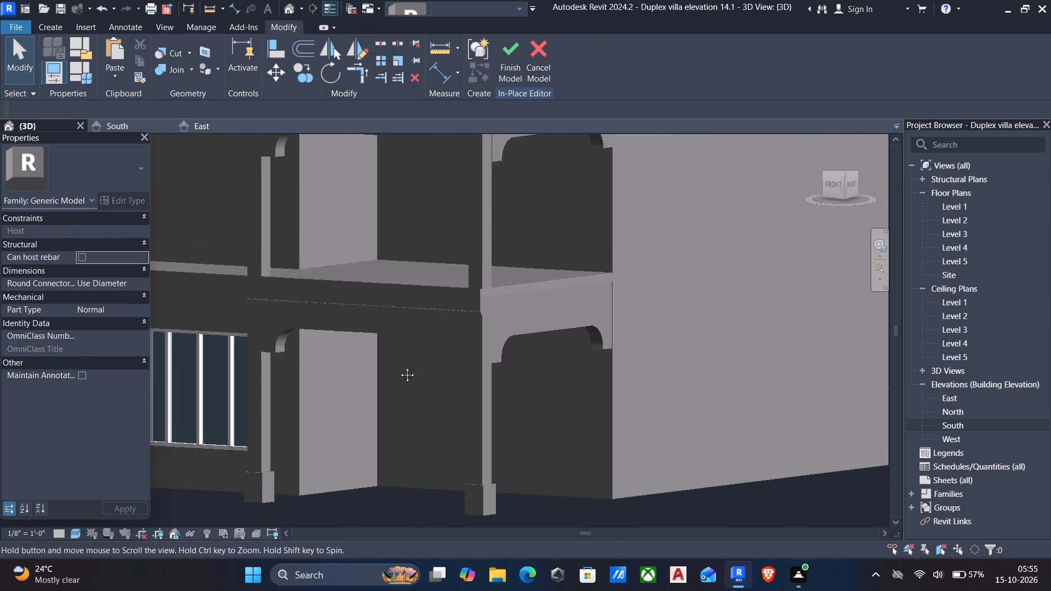
pyautogui.moveTo(399, 367); pyautogui.dragTo(416, 369, button='middle')
pyautogui.moveTo(371, 360); pyautogui.dragTo(385, 355, button='middle')
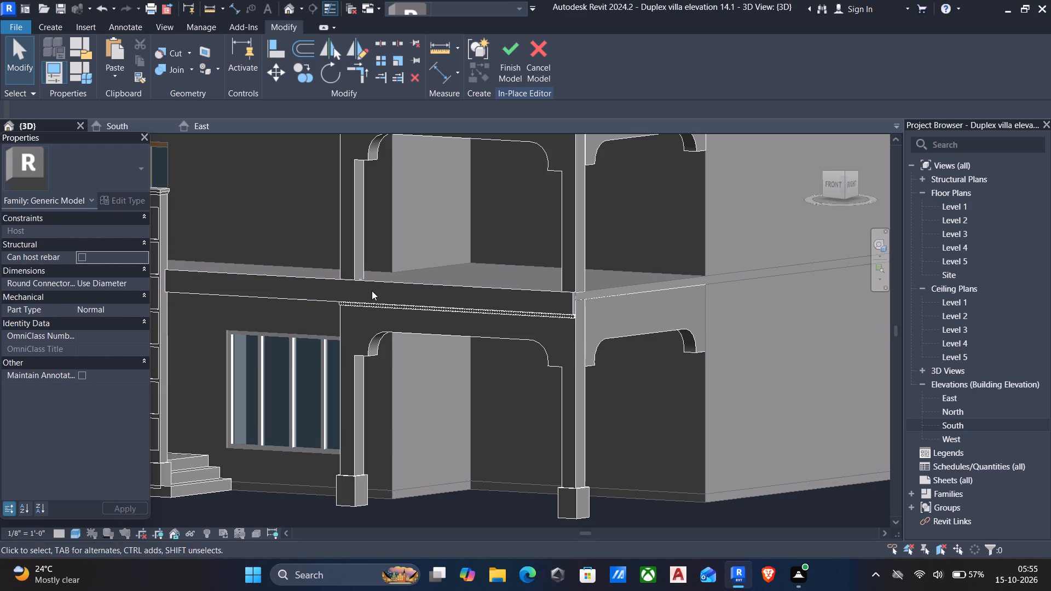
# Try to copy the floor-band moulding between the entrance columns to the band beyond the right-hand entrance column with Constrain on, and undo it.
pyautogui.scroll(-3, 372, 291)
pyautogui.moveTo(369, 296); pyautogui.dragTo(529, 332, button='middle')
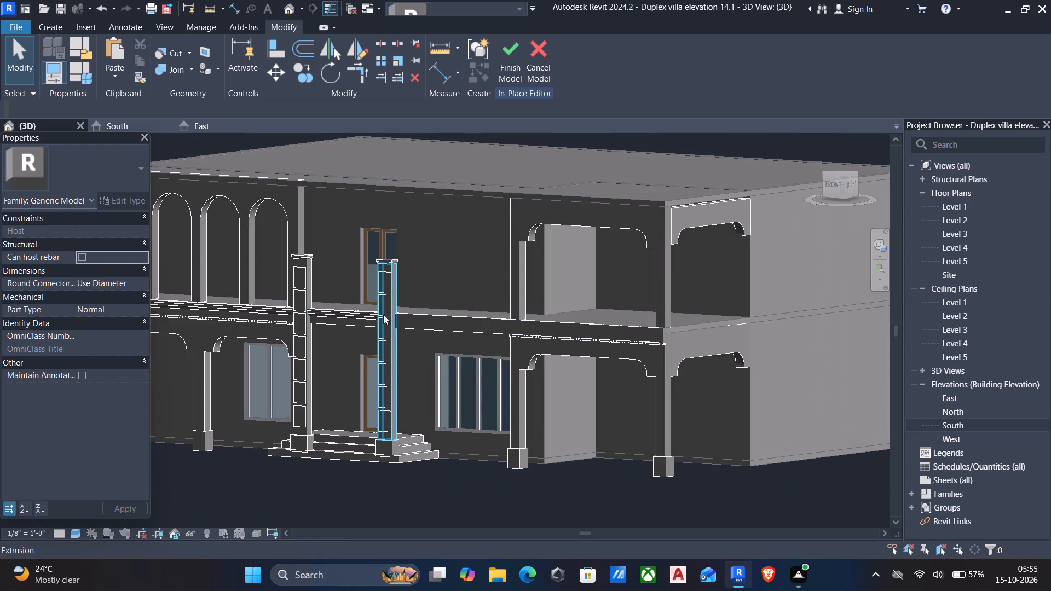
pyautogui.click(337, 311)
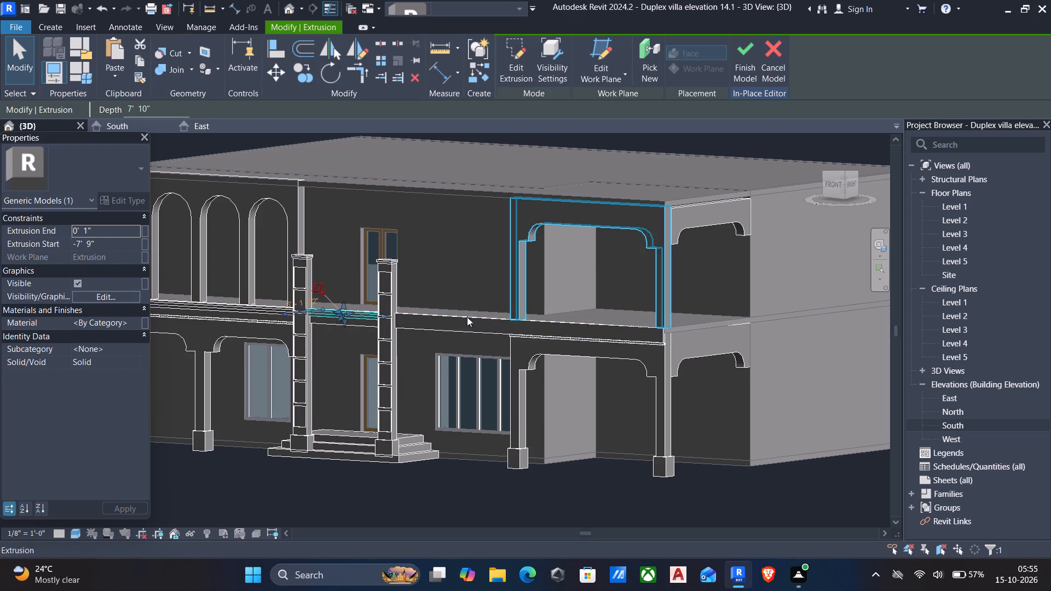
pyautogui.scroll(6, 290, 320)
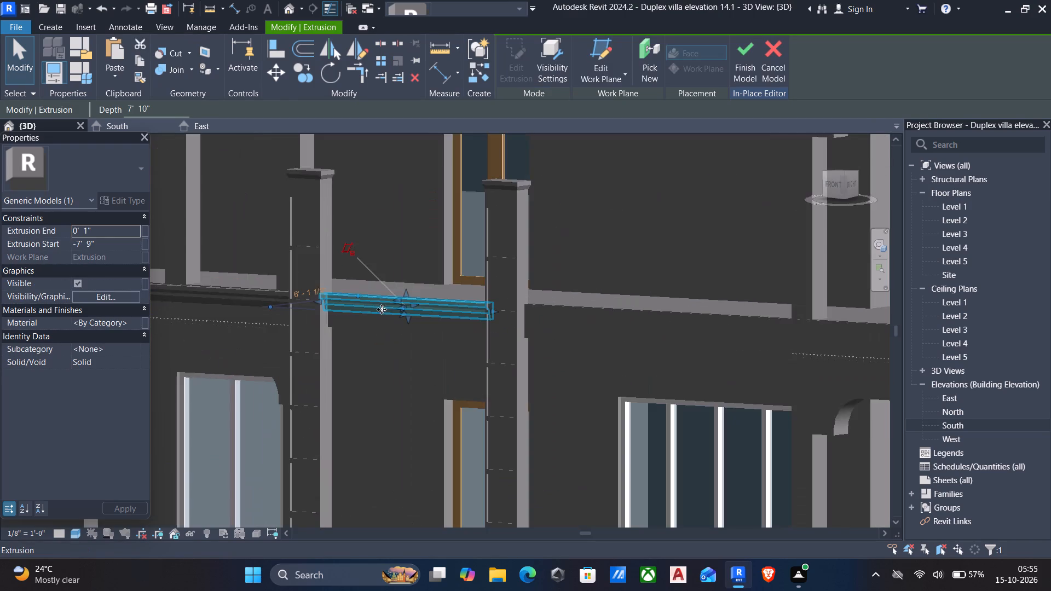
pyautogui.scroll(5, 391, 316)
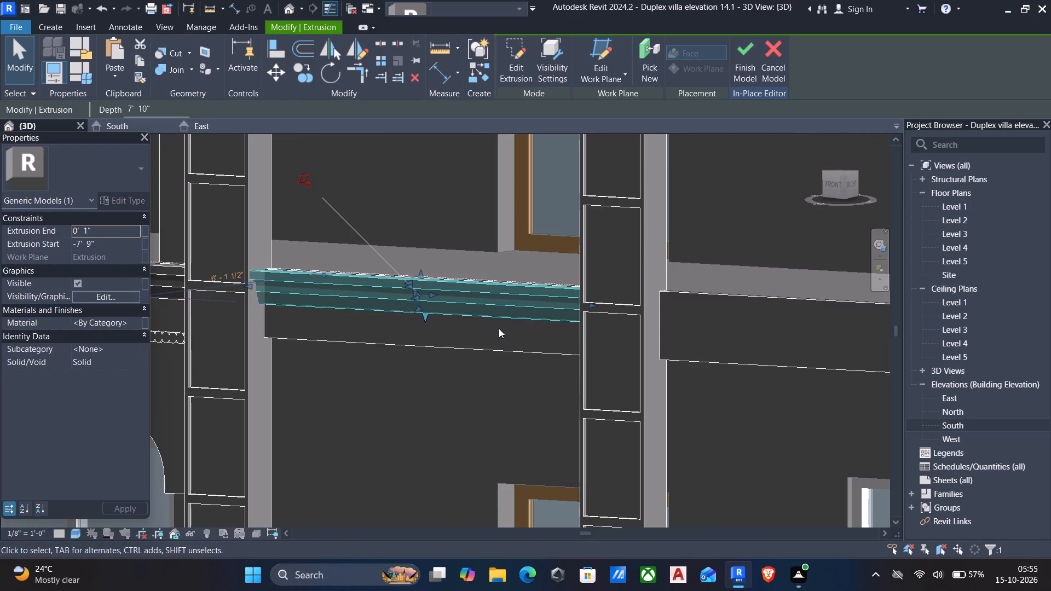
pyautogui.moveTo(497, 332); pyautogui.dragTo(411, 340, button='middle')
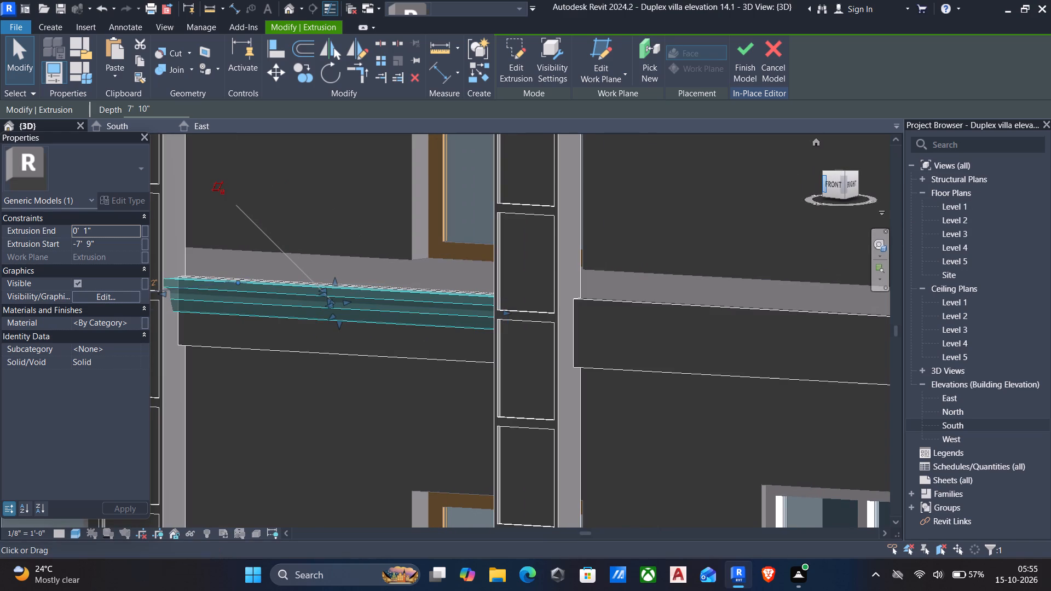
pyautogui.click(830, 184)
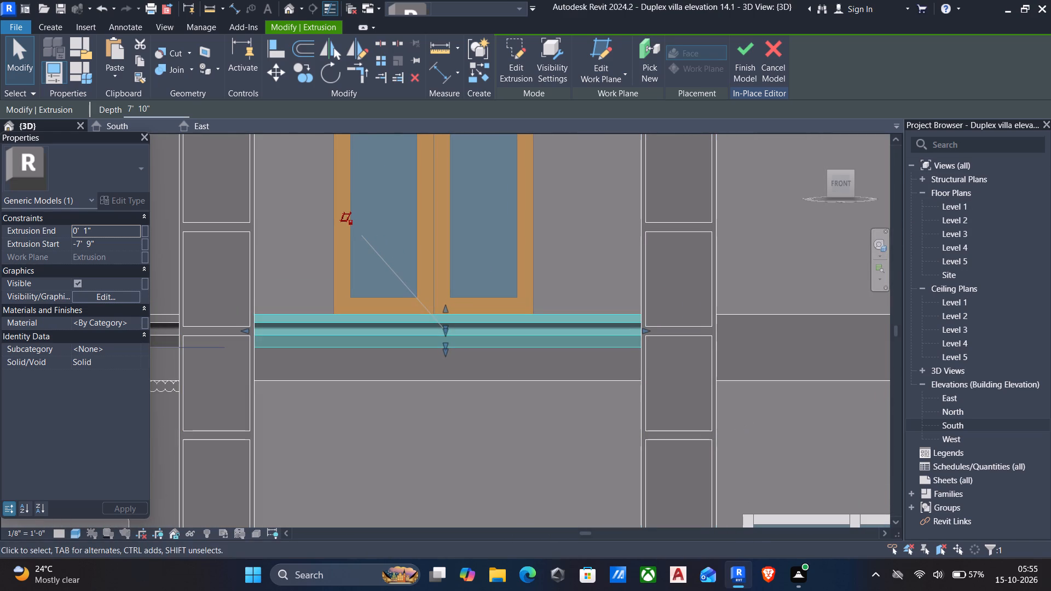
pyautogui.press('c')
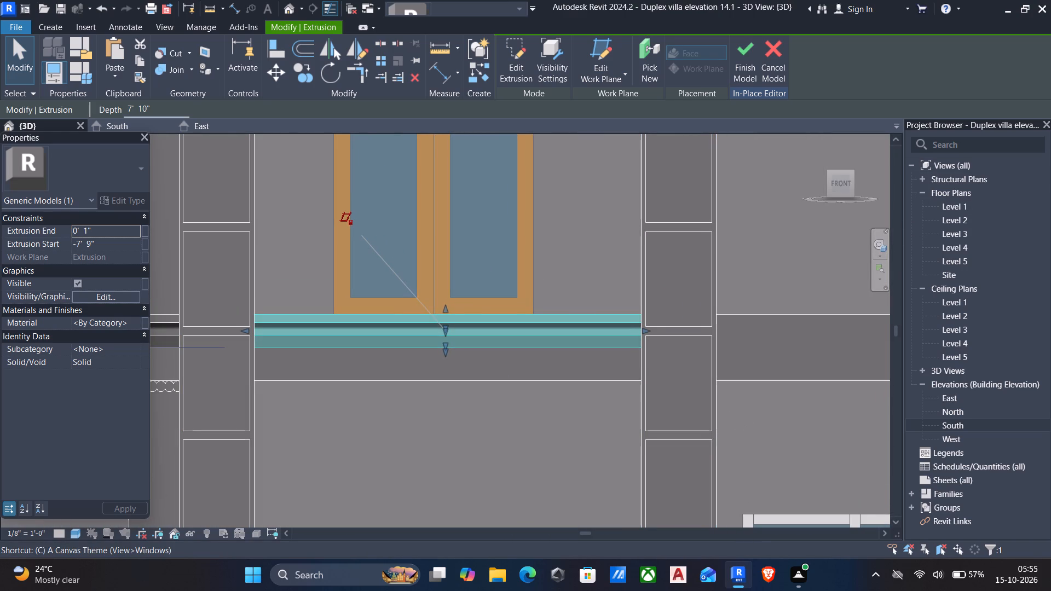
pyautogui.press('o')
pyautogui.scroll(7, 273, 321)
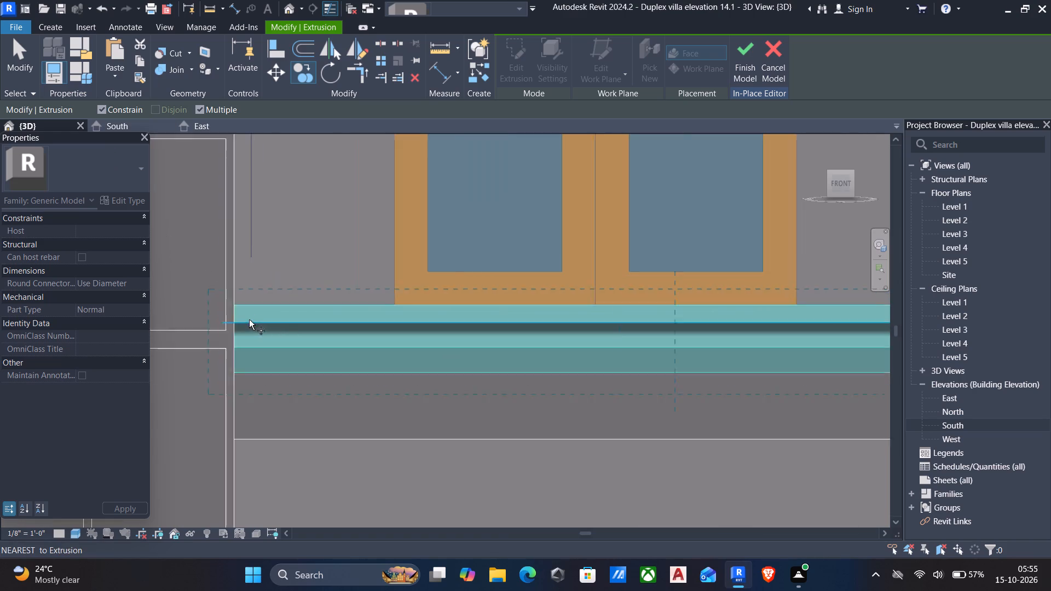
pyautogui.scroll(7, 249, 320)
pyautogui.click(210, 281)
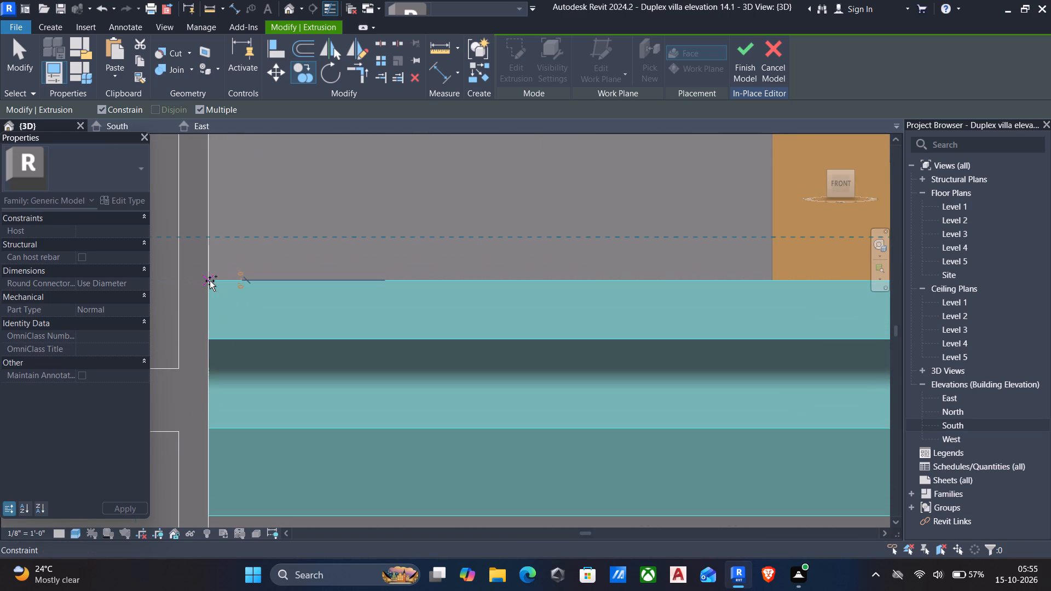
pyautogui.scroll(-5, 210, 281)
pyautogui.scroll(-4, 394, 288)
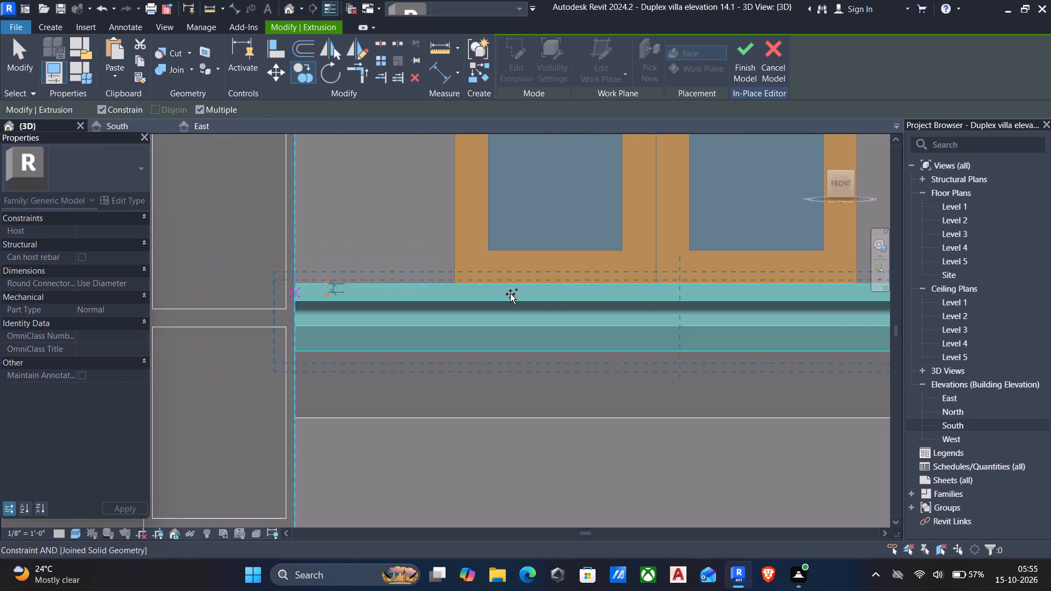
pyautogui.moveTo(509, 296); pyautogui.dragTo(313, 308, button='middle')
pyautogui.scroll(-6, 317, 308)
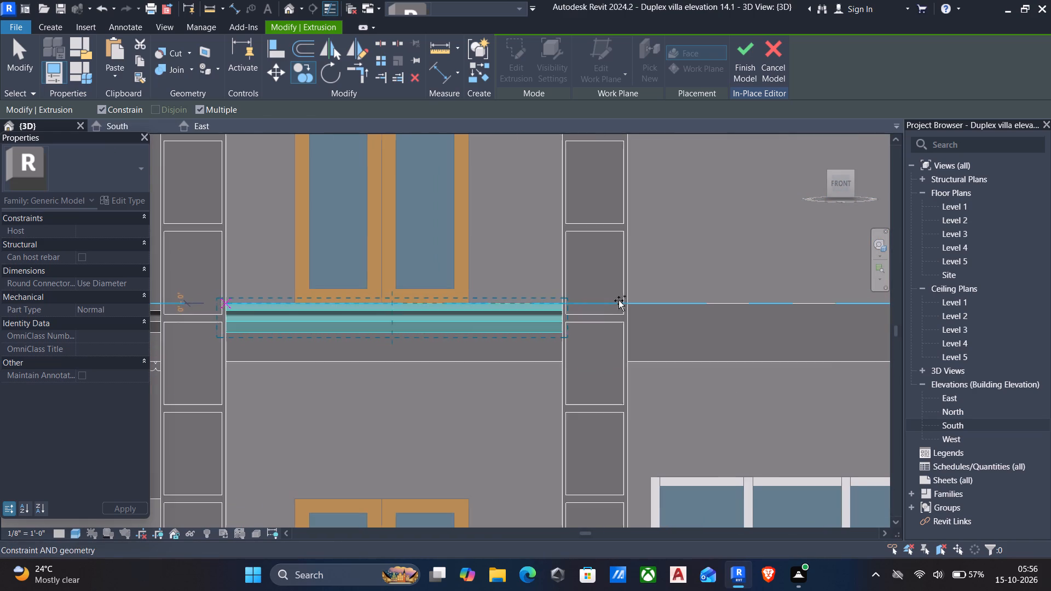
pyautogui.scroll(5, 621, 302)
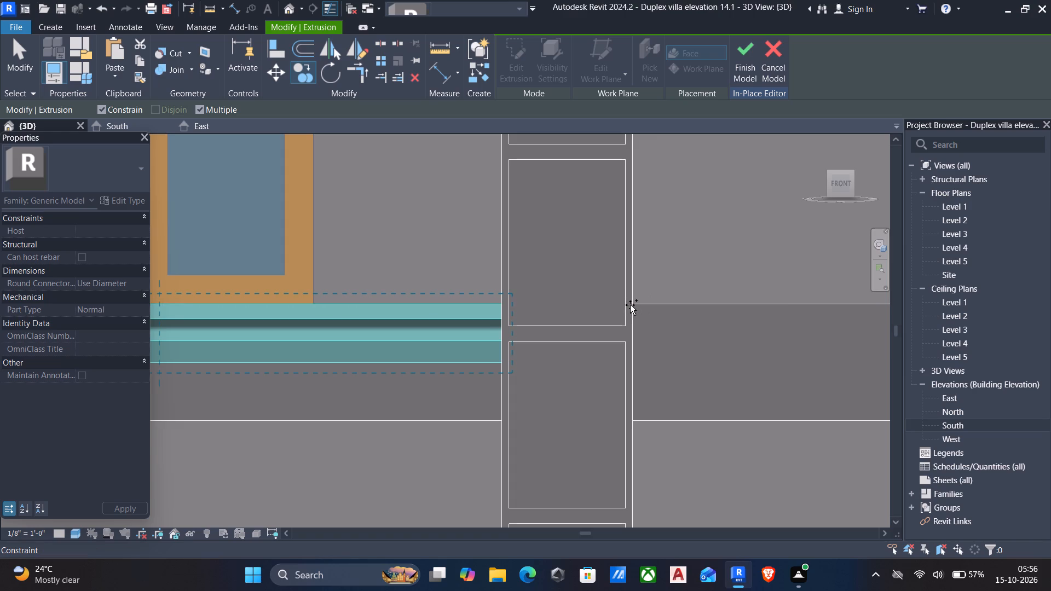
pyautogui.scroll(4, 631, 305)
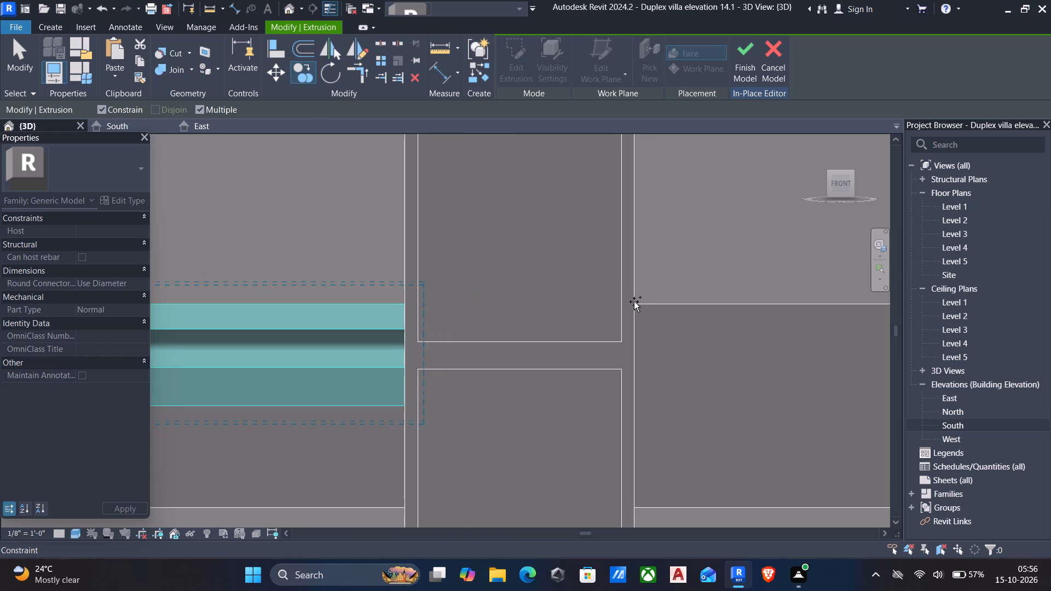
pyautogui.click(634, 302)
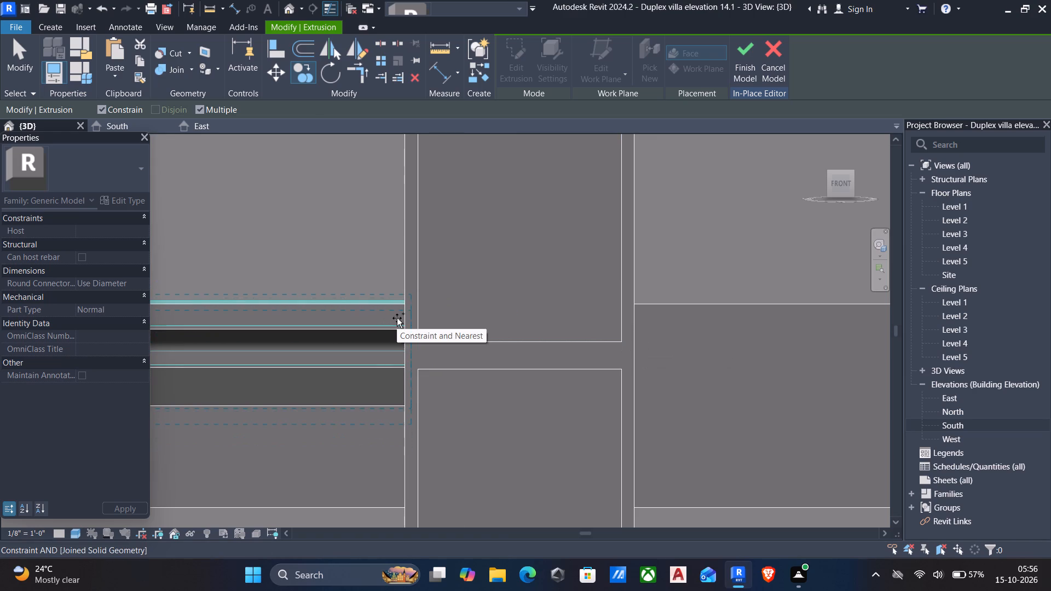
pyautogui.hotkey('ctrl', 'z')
# Copy the floor-band moulding between the entrance columns to the far side of the right-hand entrance column, with Constrain off.
pyautogui.scroll(-4, 397, 318)
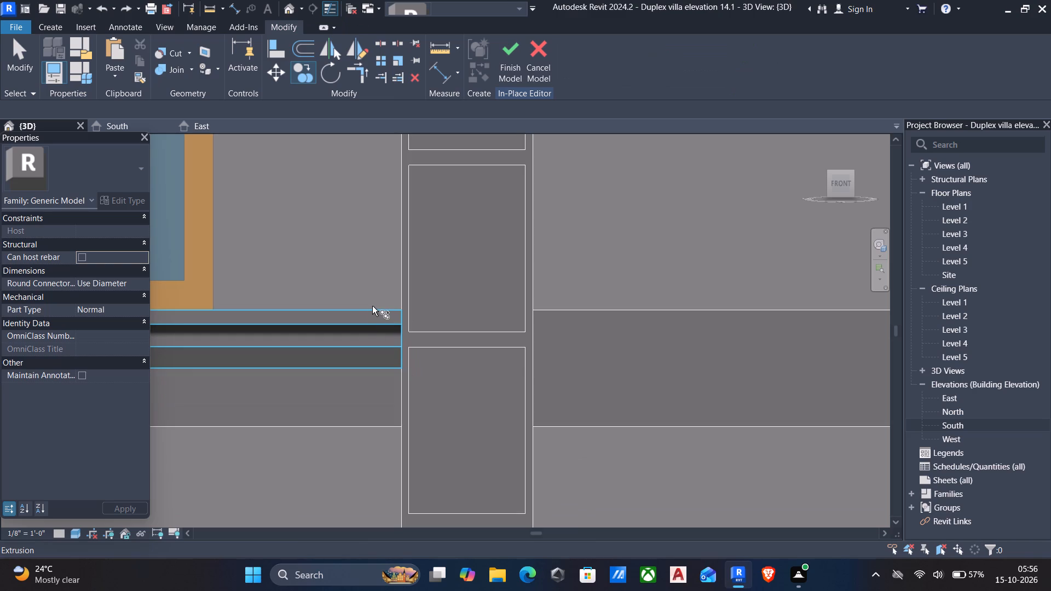
pyautogui.click(371, 311)
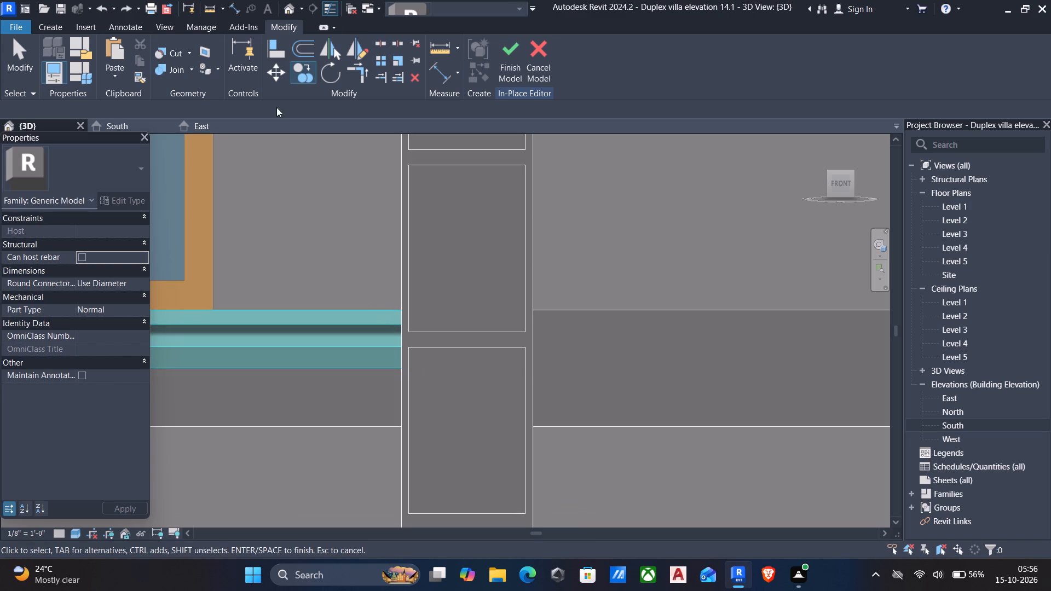
pyautogui.press('c')
pyautogui.press('o')
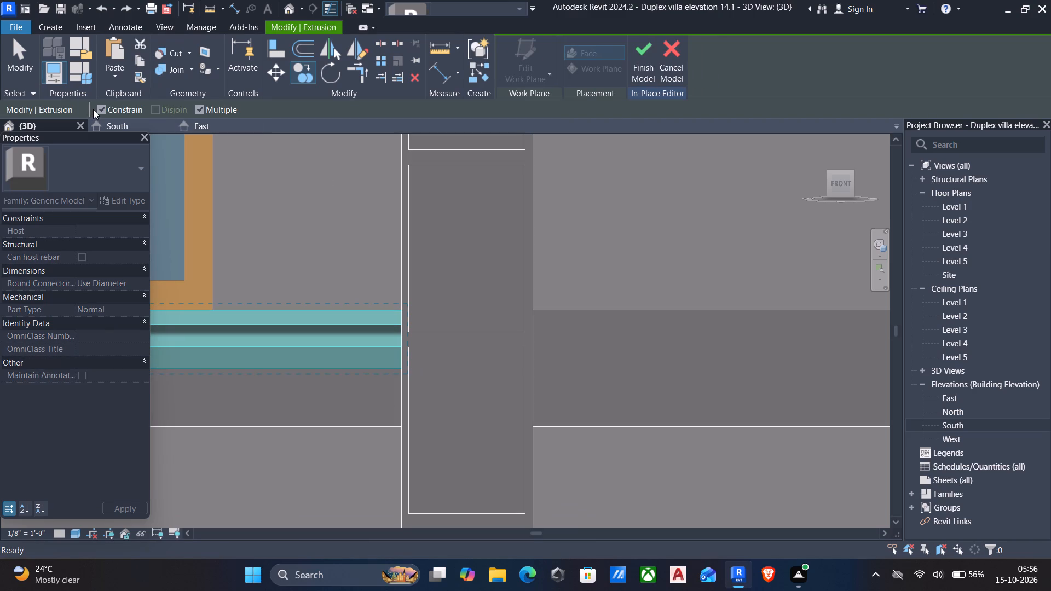
pyautogui.click(100, 108)
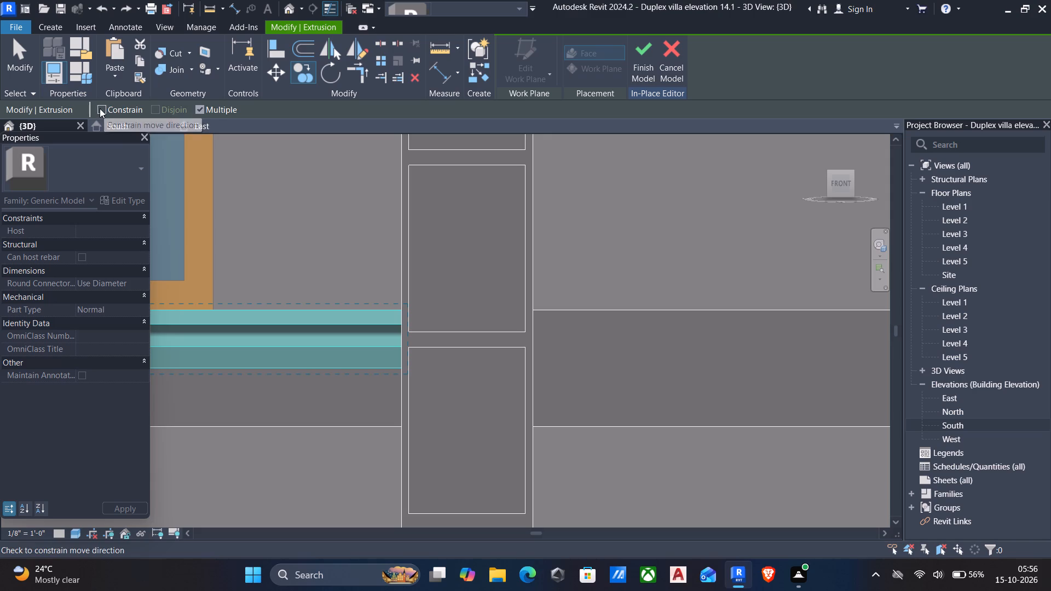
pyautogui.scroll(-4, 244, 207)
pyautogui.moveTo(282, 219); pyautogui.dragTo(511, 258, button='middle')
pyautogui.scroll(-5, 528, 259)
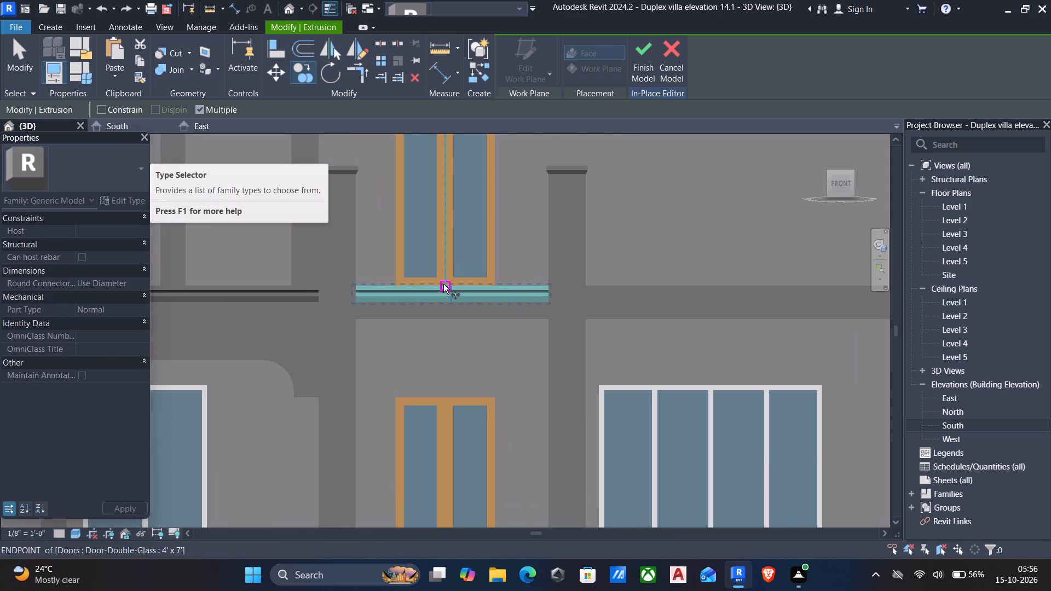
pyautogui.scroll(4, 436, 297)
pyautogui.scroll(5, 370, 286)
pyautogui.moveTo(351, 322); pyautogui.dragTo(518, 420, button='middle')
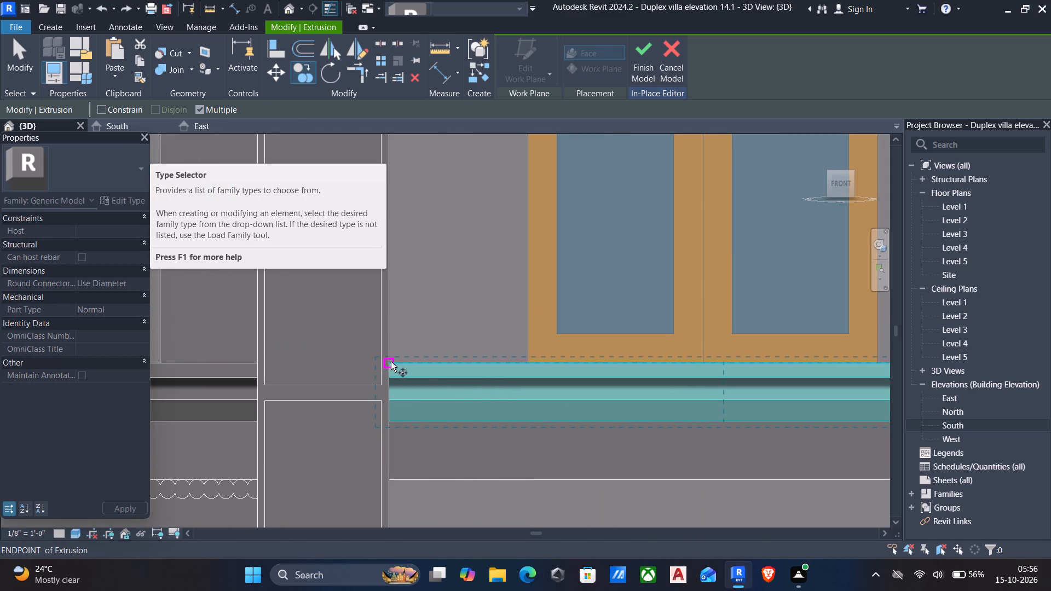
pyautogui.click(390, 363)
pyautogui.scroll(-5, 403, 360)
pyautogui.scroll(-4, 471, 356)
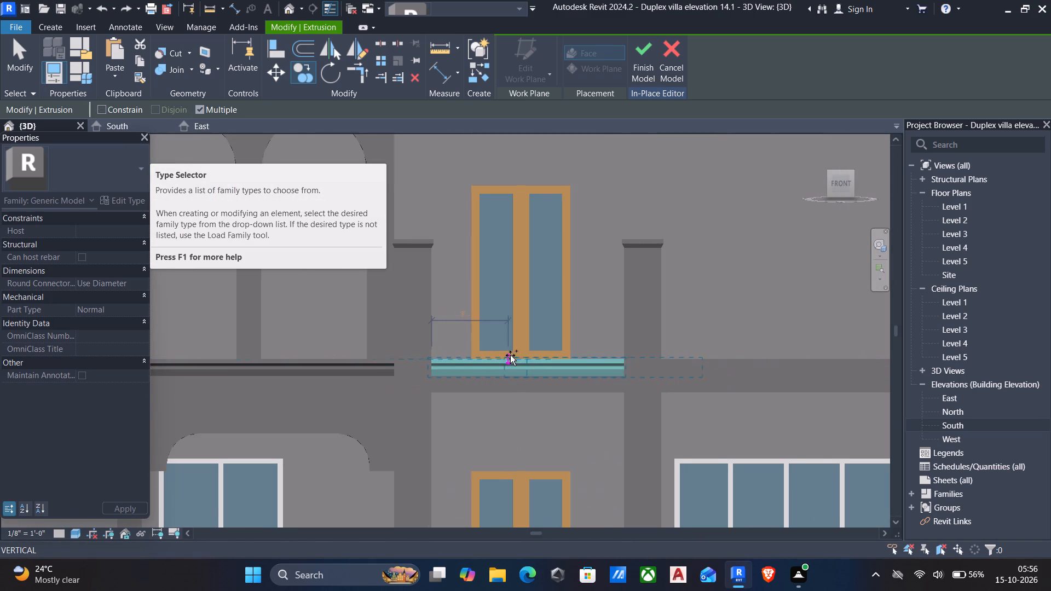
pyautogui.scroll(9, 651, 359)
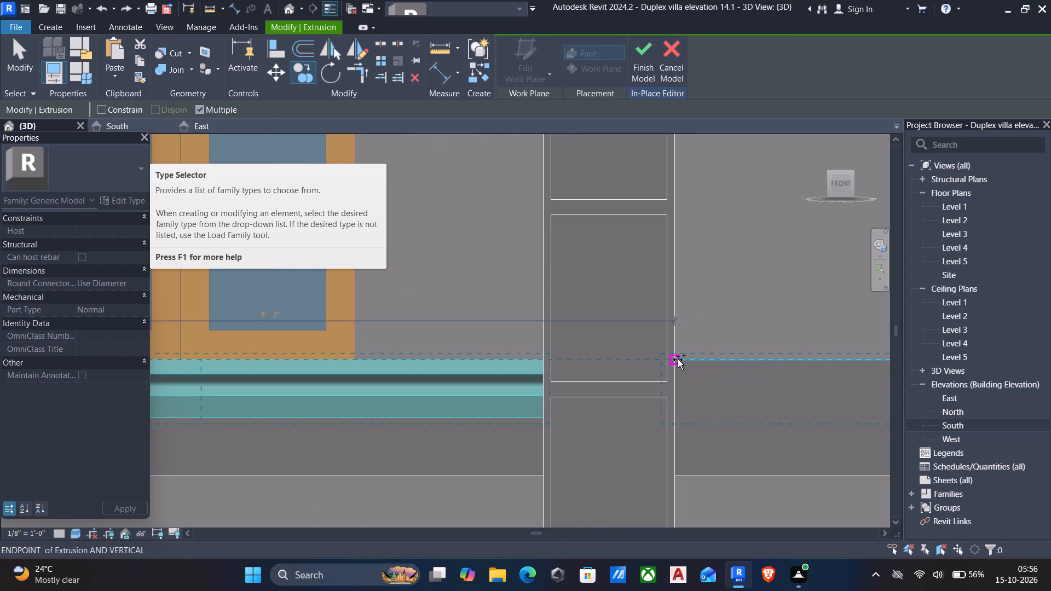
pyautogui.click(677, 360)
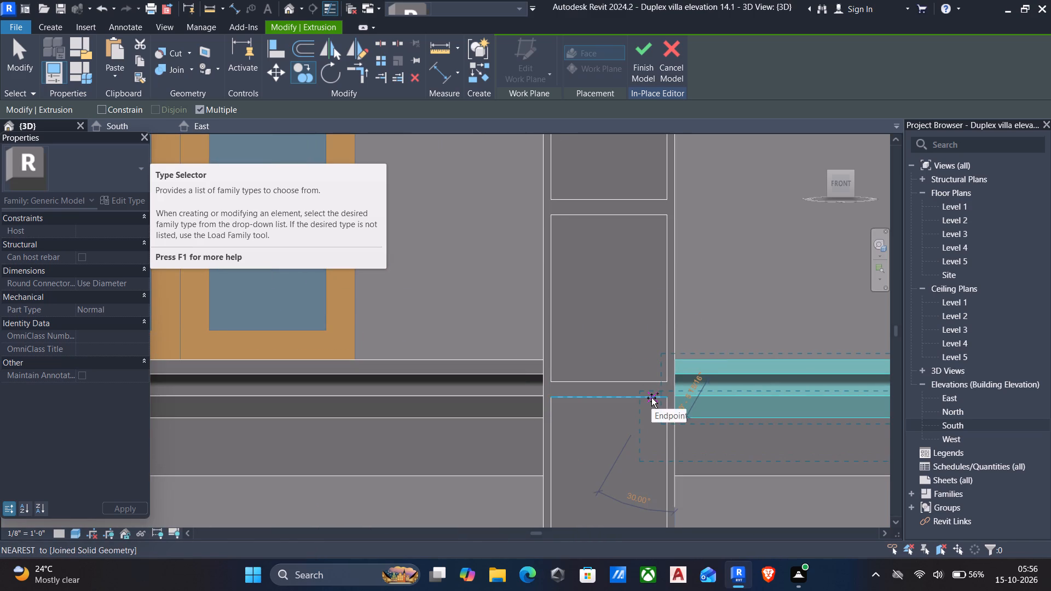
pyautogui.press('Escape')
pyautogui.scroll(-7, 651, 398)
pyautogui.press('Escape')
# Align the free end of the copied floor-band moulding with the outer face of the lower-storey arched side beam.
pyautogui.scroll(1, 652, 412)
pyautogui.moveTo(652, 413); pyautogui.dragTo(518, 402, button='middle')
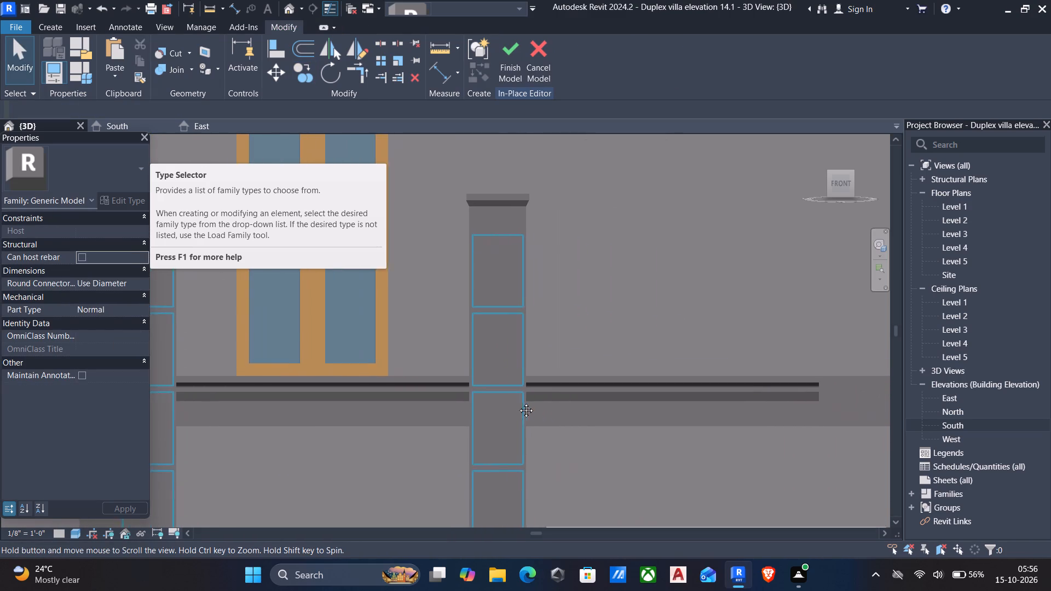
pyautogui.moveTo(518, 402); pyautogui.dragTo(490, 407, button='middle')
pyautogui.scroll(-5, 487, 408)
pyautogui.scroll(-2, 565, 428)
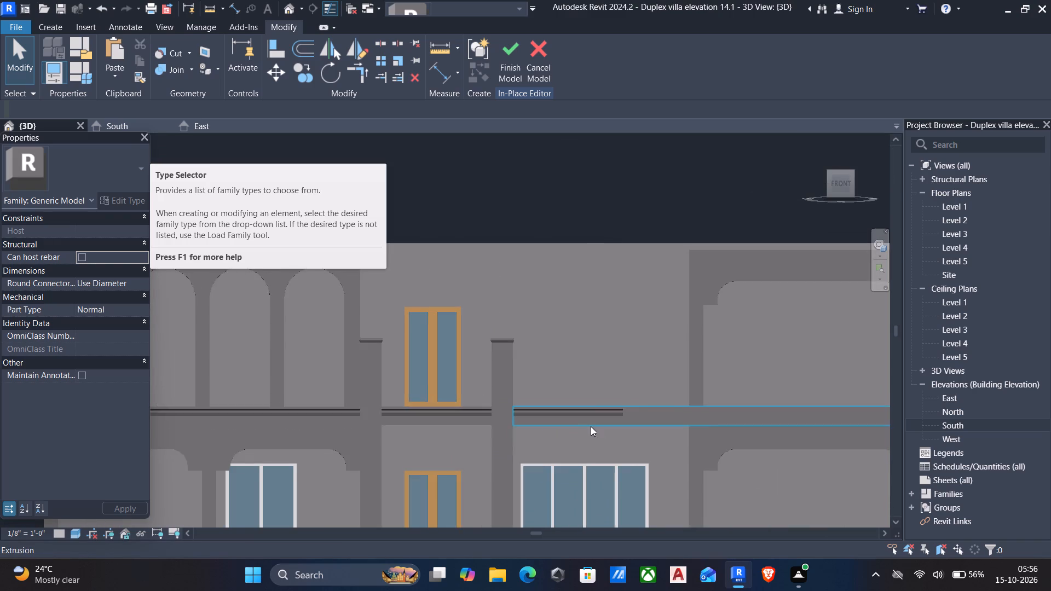
pyautogui.keyDown('shift'); pyautogui.moveTo(590, 426); pyautogui.dragTo(543, 443, button='middle'); pyautogui.keyUp('shift')
pyautogui.scroll(-5, 542, 444)
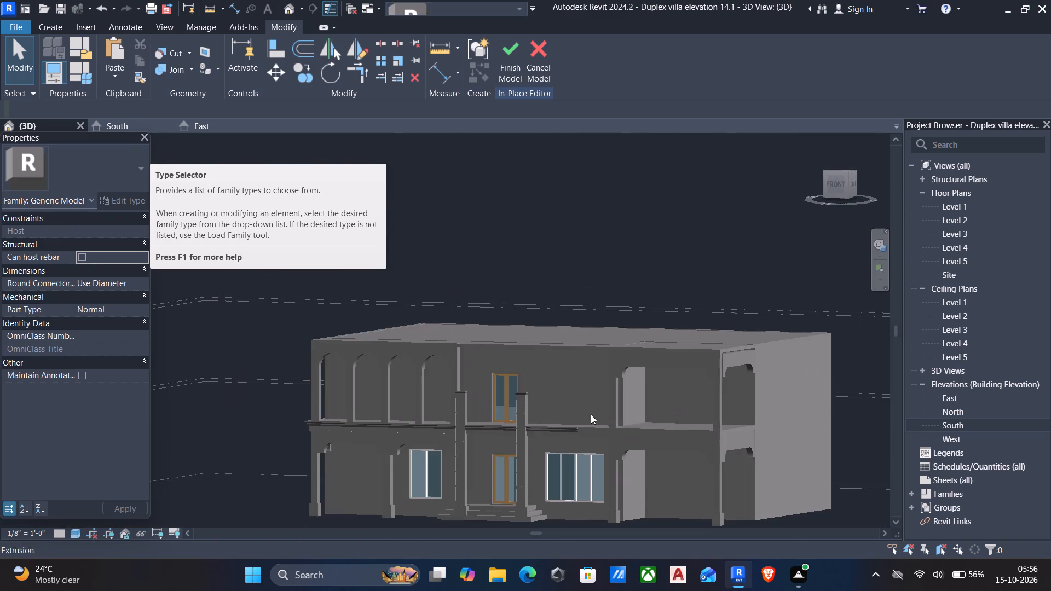
pyautogui.moveTo(587, 414); pyautogui.dragTo(573, 415, button='middle')
pyautogui.press('a')
pyautogui.press('l')
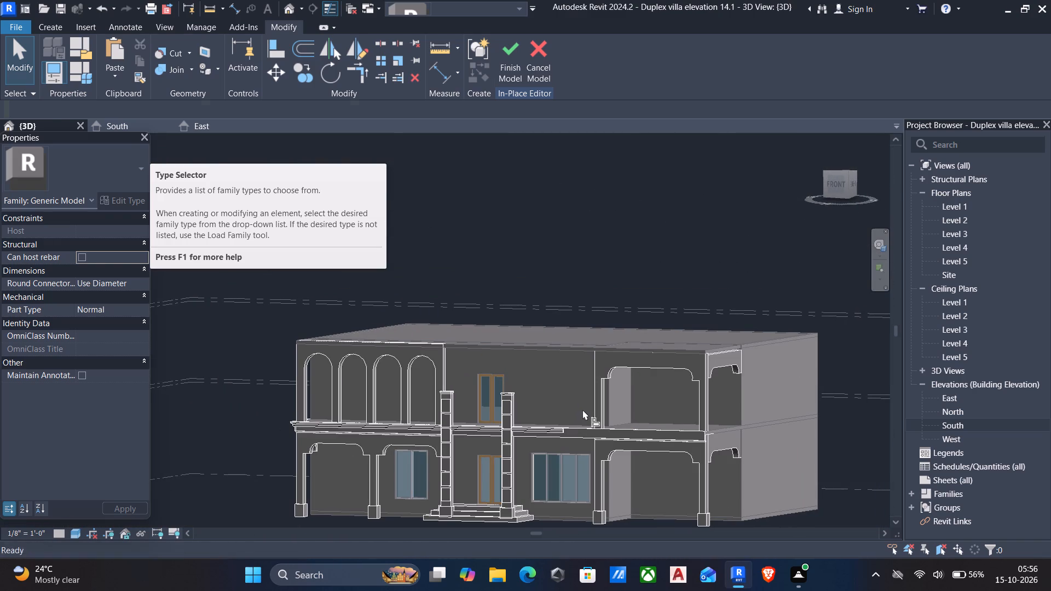
pyautogui.scroll(5, 724, 439)
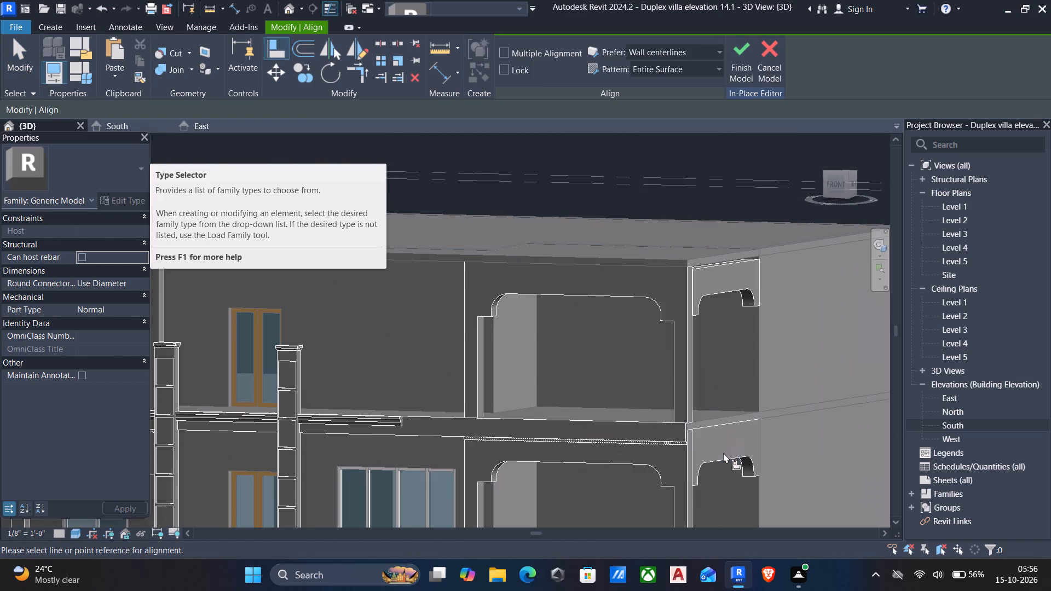
pyautogui.click(721, 457)
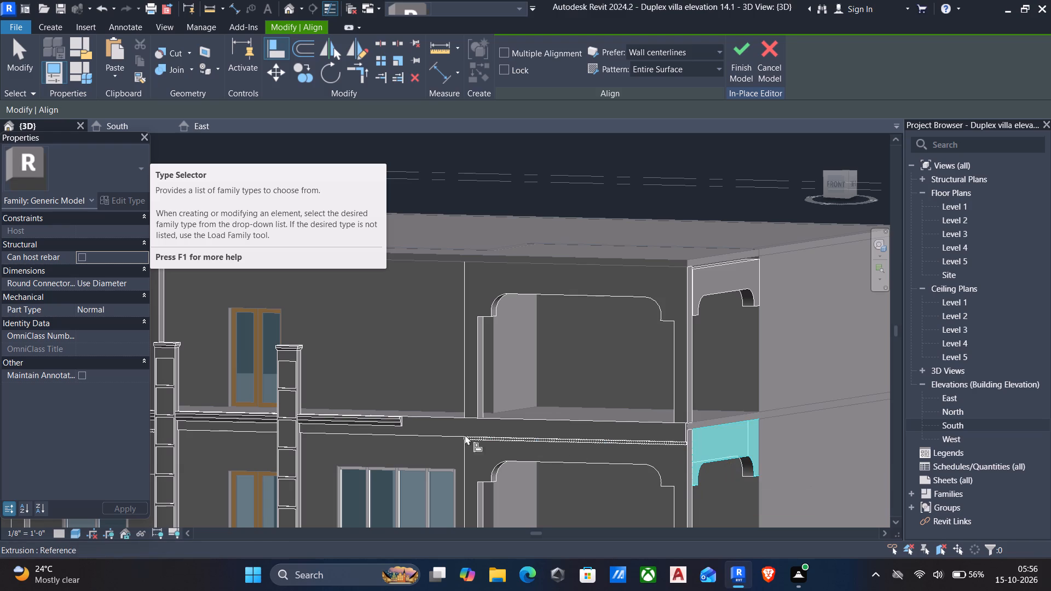
pyautogui.scroll(5, 422, 424)
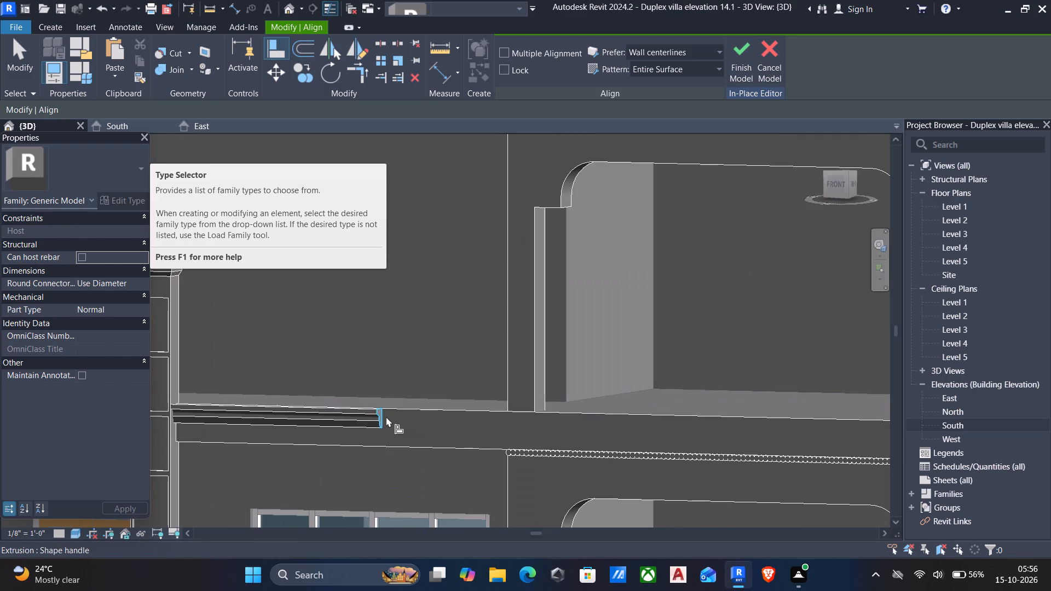
pyautogui.click(386, 416)
pyautogui.scroll(-6, 385, 428)
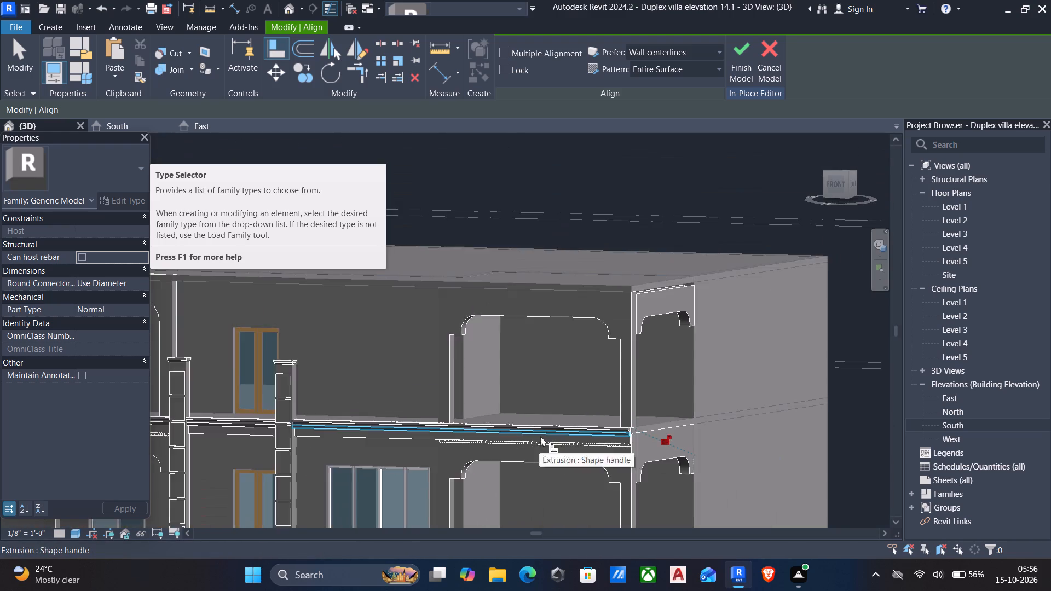
pyautogui.scroll(-2, 542, 436)
pyautogui.scroll(5, 614, 436)
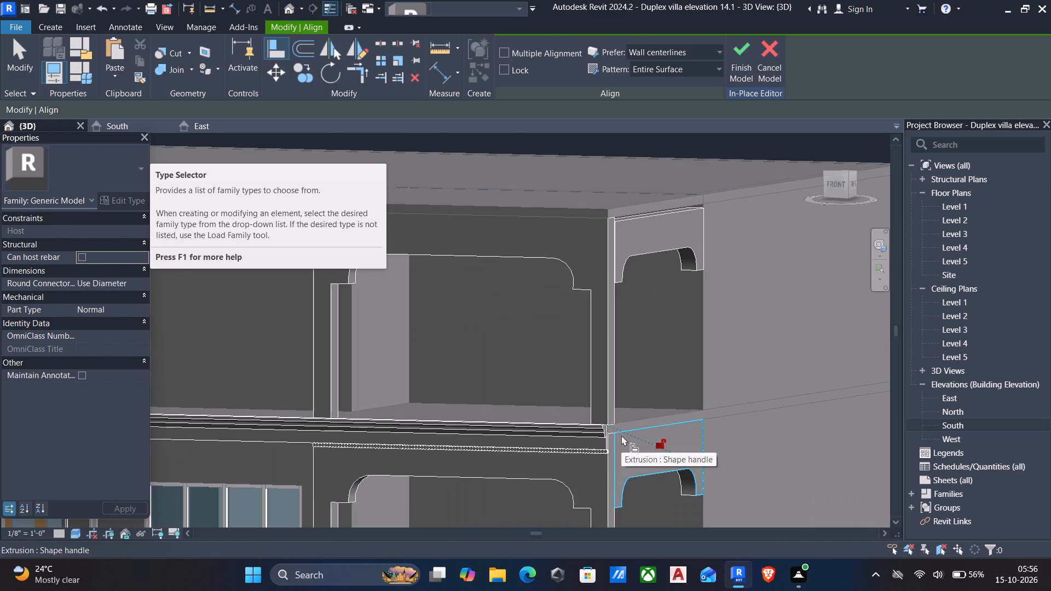
pyautogui.scroll(4, 622, 434)
pyautogui.scroll(-6, 622, 434)
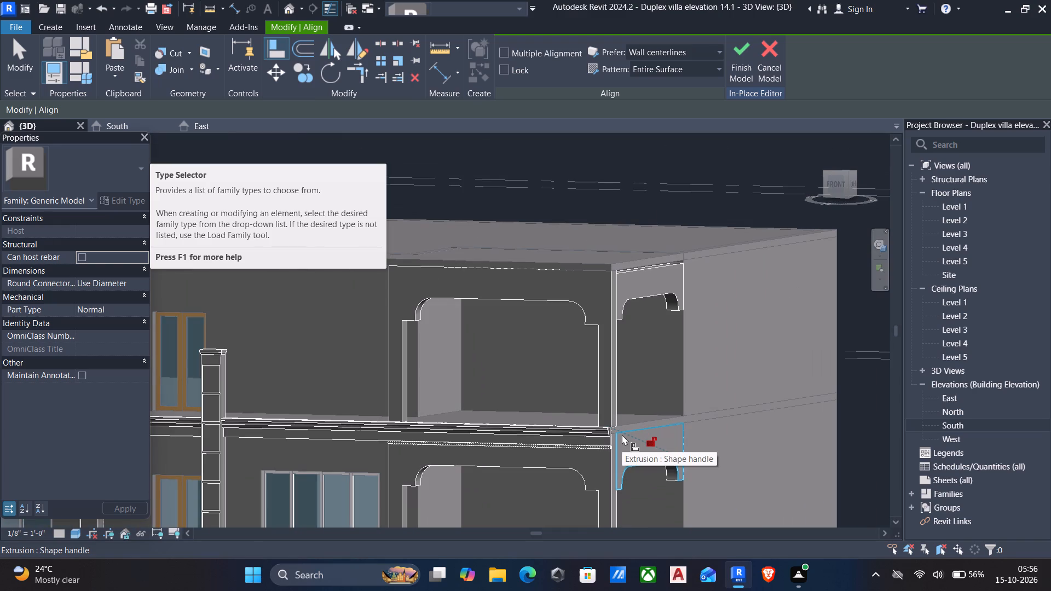
pyautogui.press('Escape')
pyautogui.scroll(-3, 429, 382)
pyautogui.press('Escape')
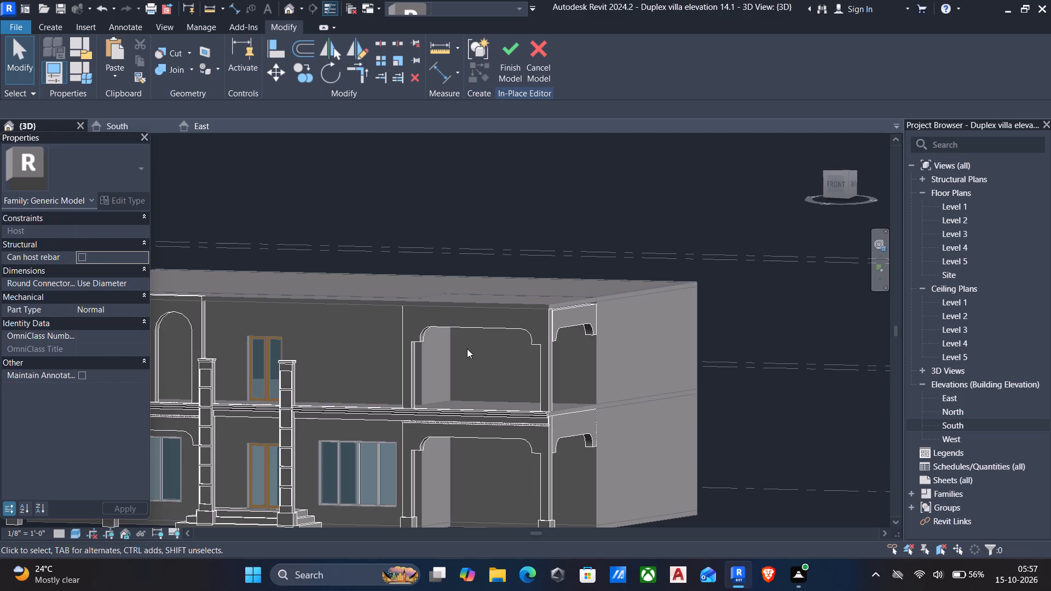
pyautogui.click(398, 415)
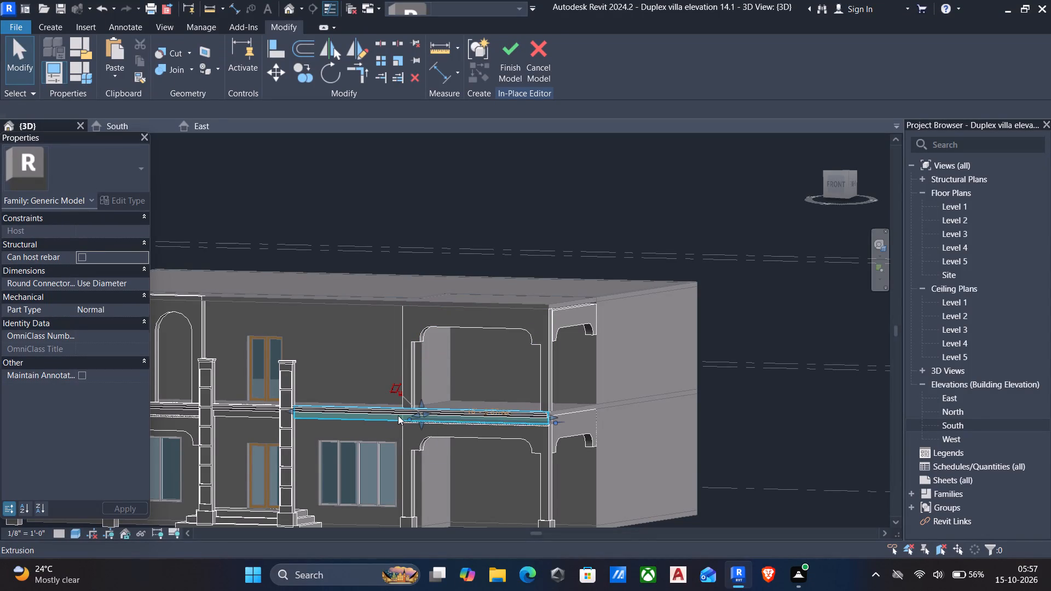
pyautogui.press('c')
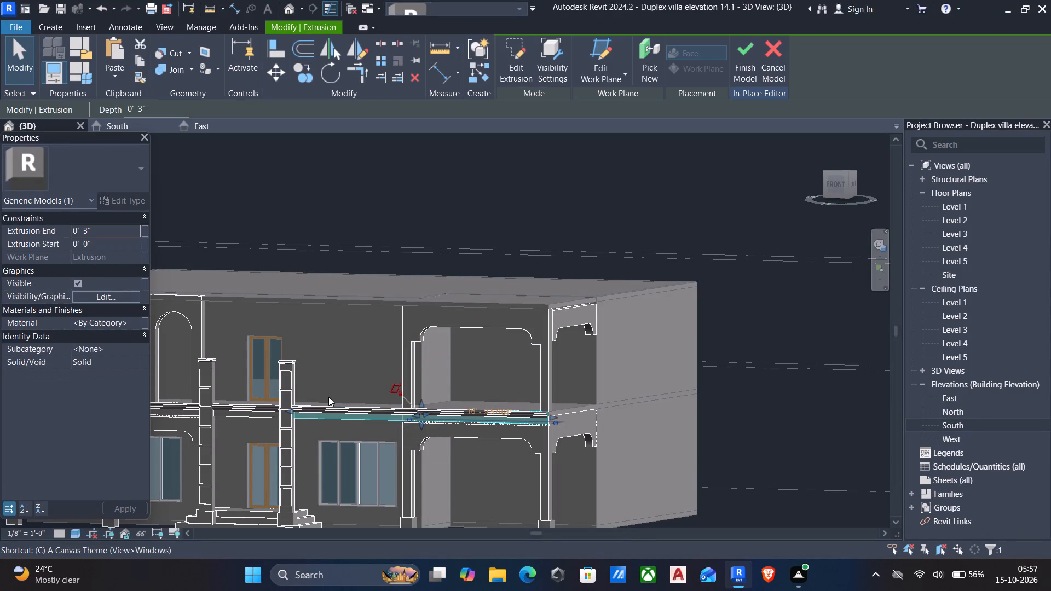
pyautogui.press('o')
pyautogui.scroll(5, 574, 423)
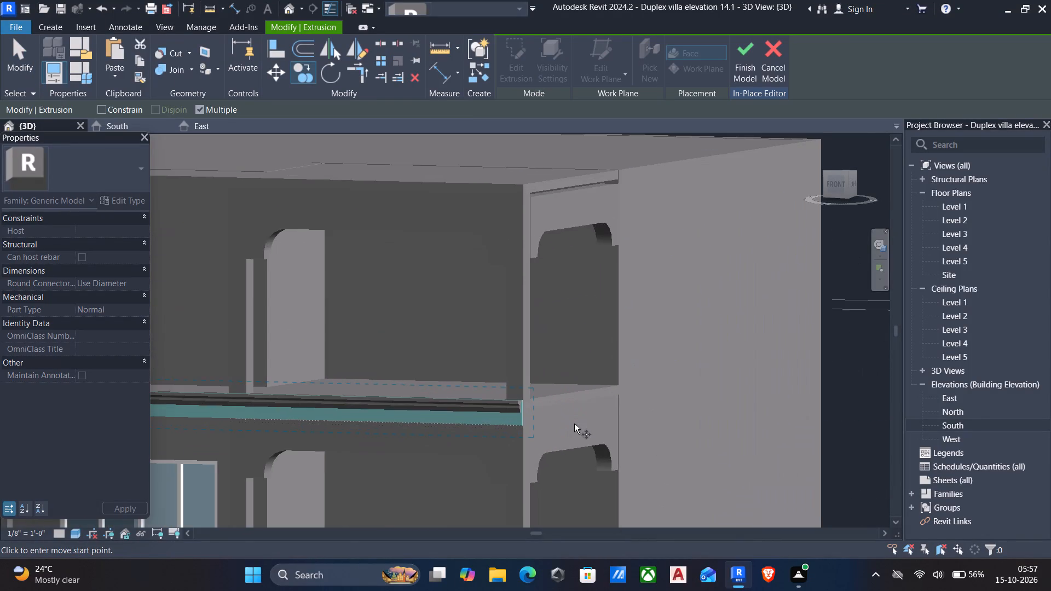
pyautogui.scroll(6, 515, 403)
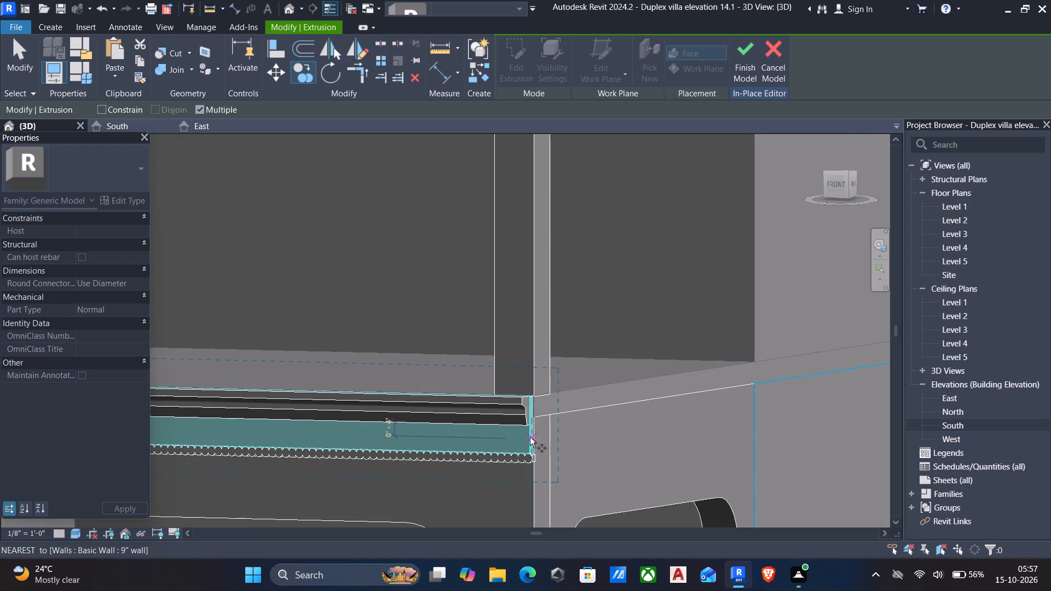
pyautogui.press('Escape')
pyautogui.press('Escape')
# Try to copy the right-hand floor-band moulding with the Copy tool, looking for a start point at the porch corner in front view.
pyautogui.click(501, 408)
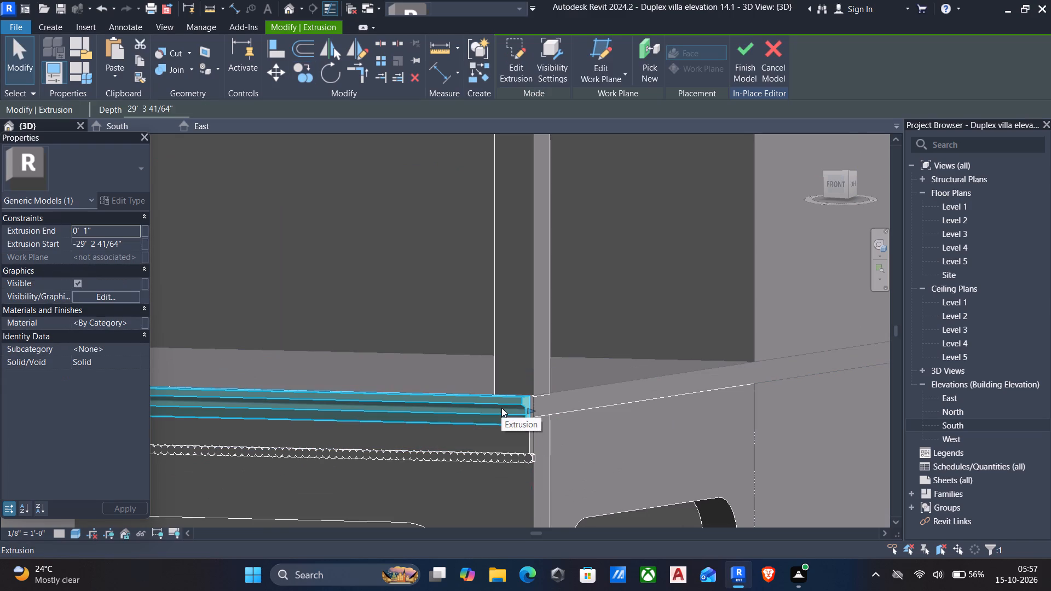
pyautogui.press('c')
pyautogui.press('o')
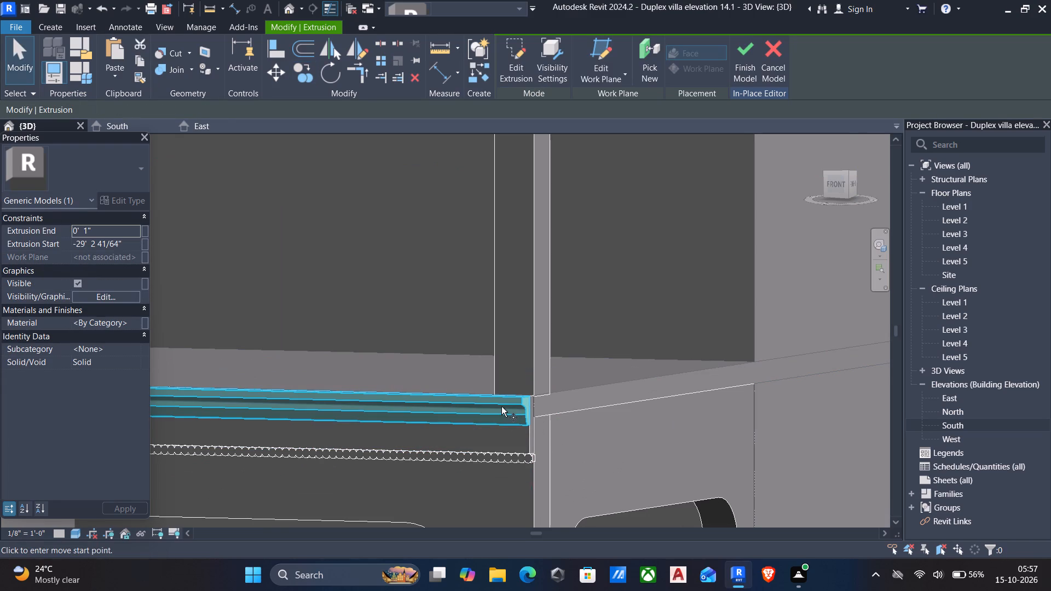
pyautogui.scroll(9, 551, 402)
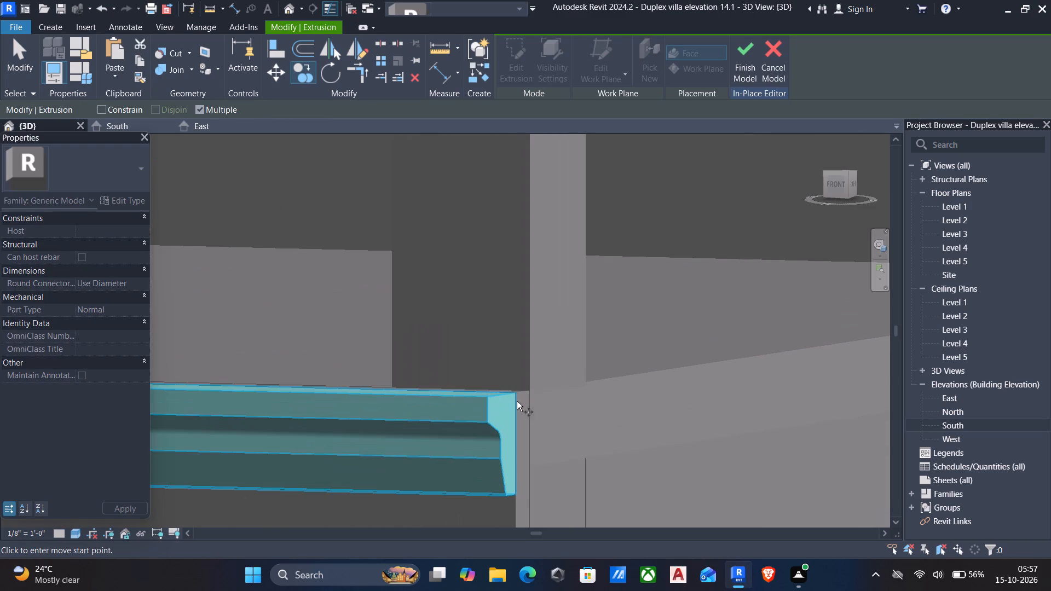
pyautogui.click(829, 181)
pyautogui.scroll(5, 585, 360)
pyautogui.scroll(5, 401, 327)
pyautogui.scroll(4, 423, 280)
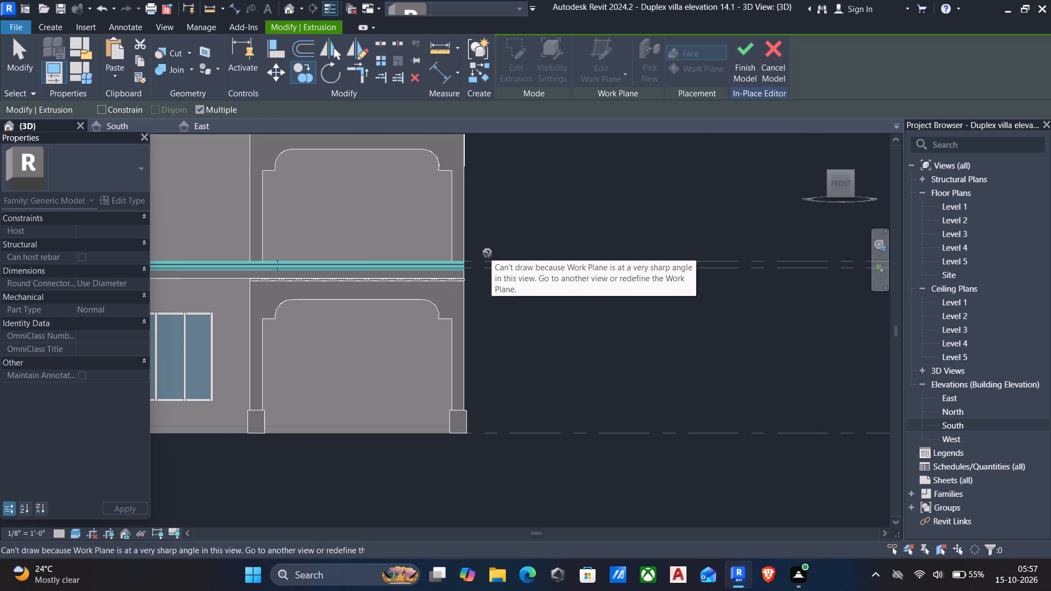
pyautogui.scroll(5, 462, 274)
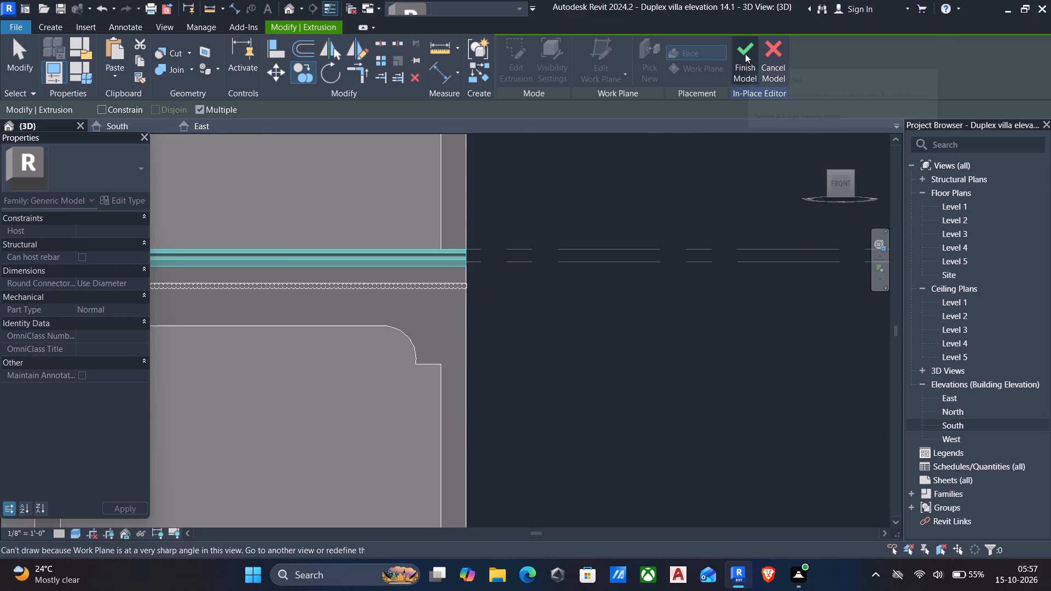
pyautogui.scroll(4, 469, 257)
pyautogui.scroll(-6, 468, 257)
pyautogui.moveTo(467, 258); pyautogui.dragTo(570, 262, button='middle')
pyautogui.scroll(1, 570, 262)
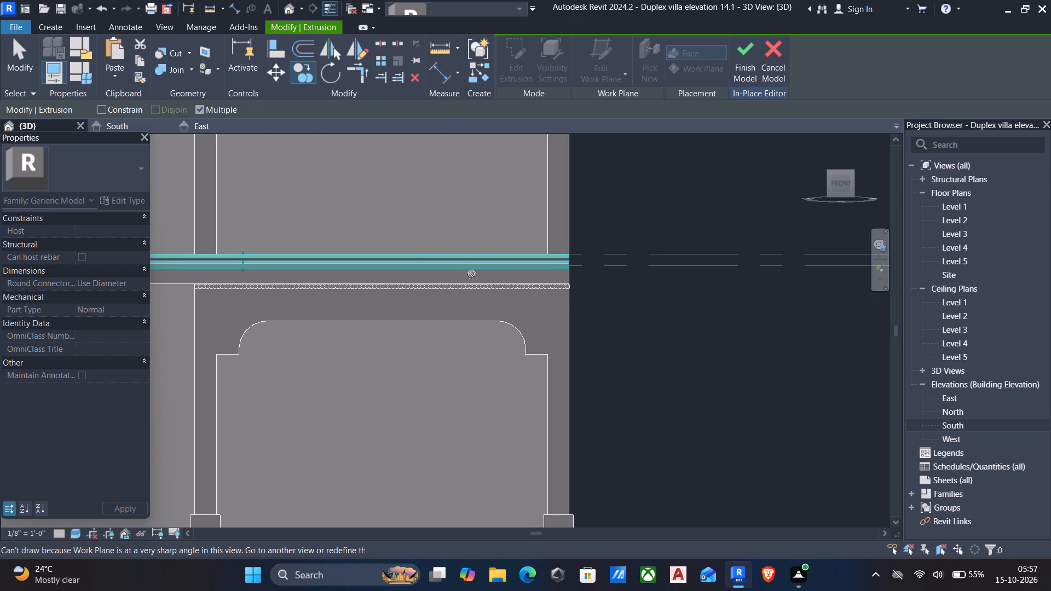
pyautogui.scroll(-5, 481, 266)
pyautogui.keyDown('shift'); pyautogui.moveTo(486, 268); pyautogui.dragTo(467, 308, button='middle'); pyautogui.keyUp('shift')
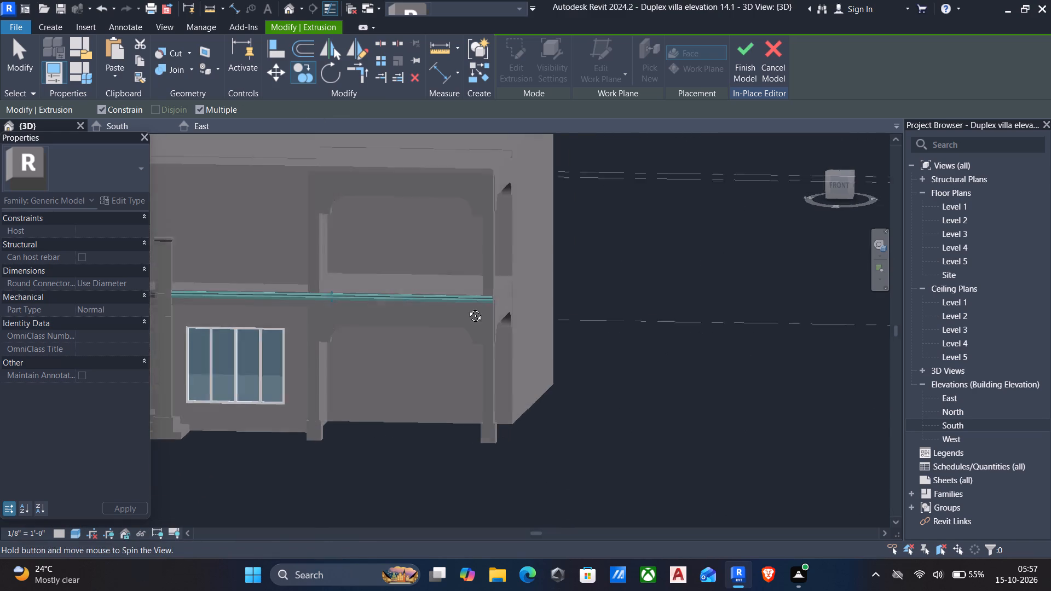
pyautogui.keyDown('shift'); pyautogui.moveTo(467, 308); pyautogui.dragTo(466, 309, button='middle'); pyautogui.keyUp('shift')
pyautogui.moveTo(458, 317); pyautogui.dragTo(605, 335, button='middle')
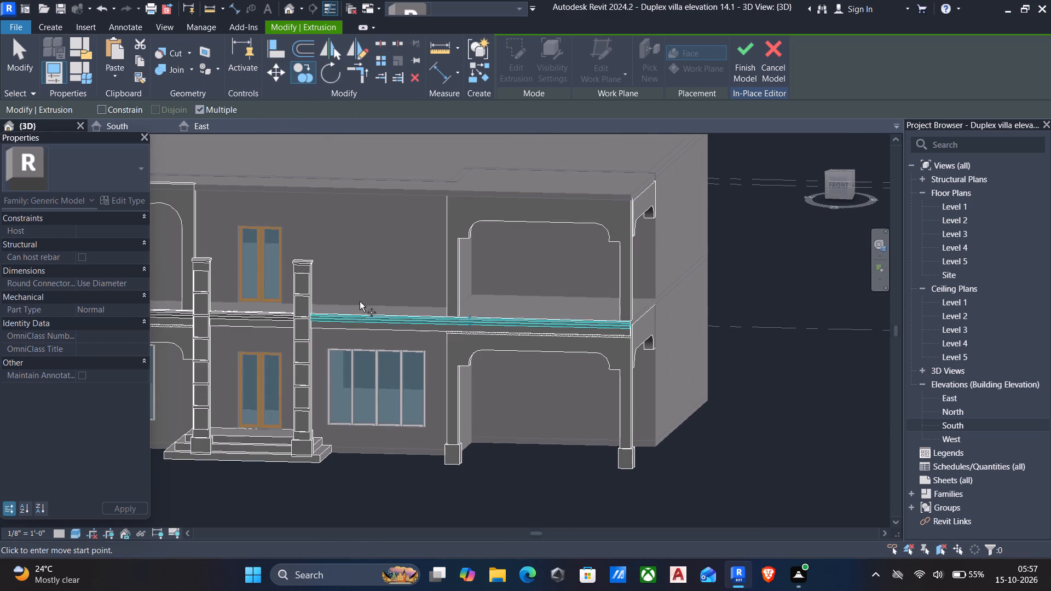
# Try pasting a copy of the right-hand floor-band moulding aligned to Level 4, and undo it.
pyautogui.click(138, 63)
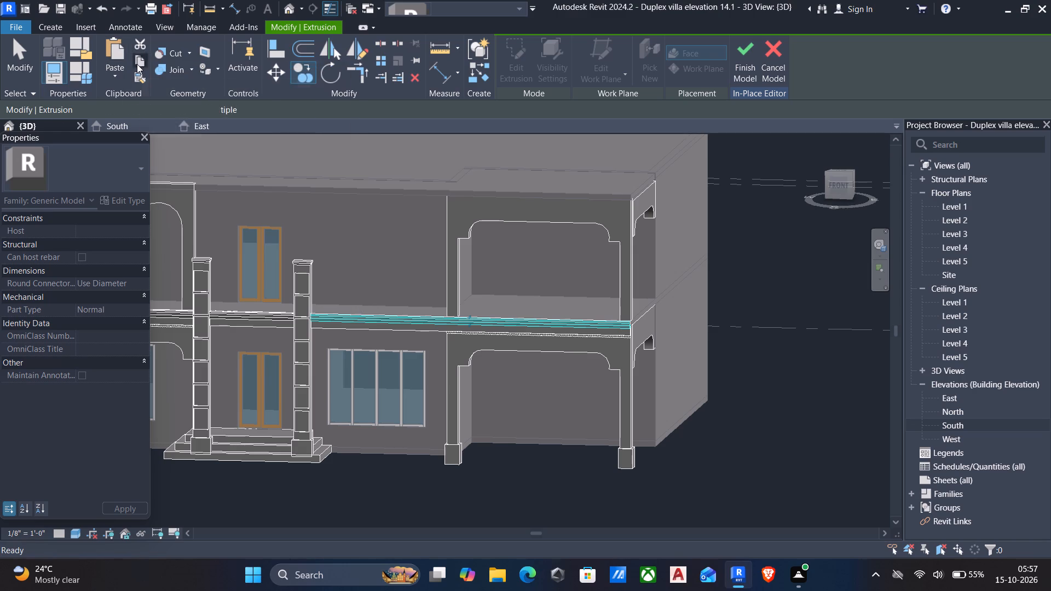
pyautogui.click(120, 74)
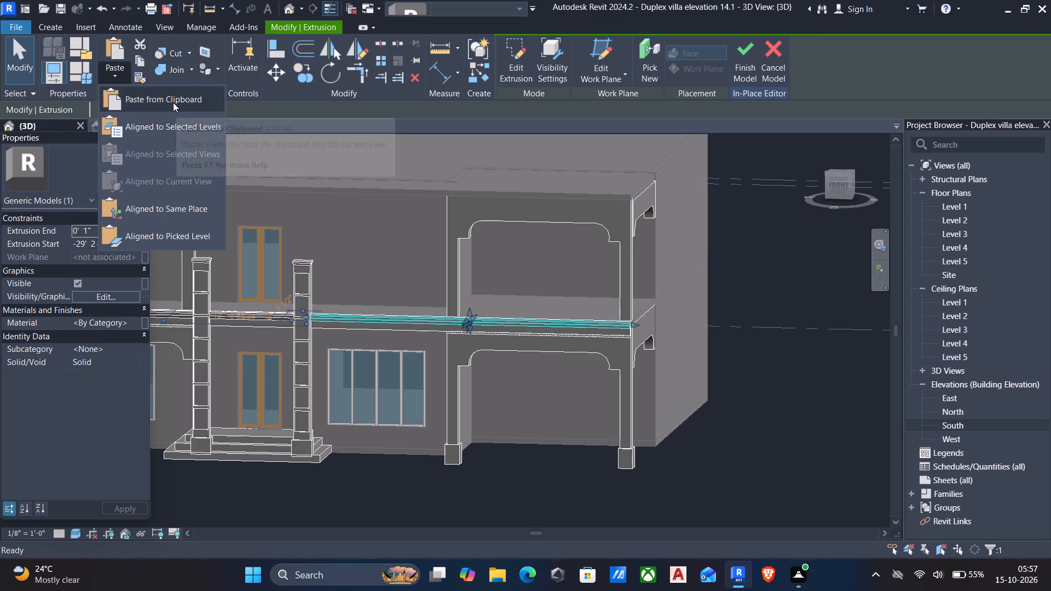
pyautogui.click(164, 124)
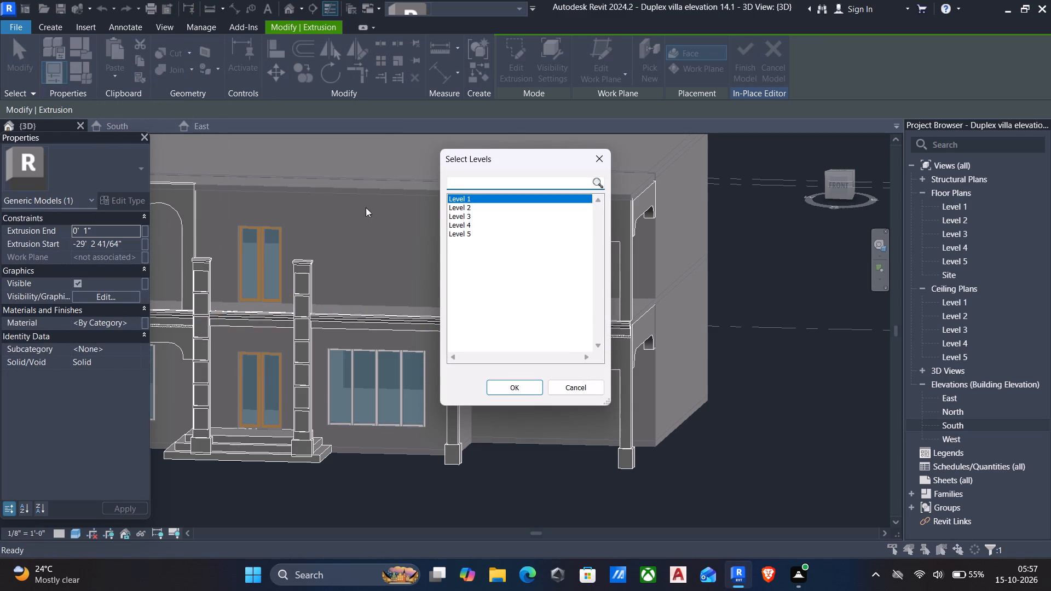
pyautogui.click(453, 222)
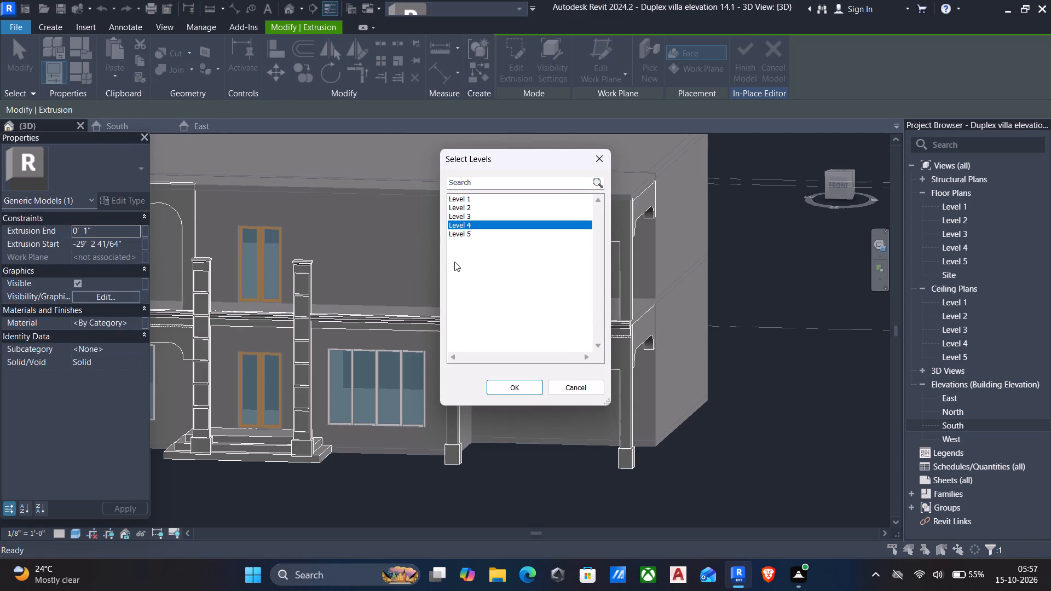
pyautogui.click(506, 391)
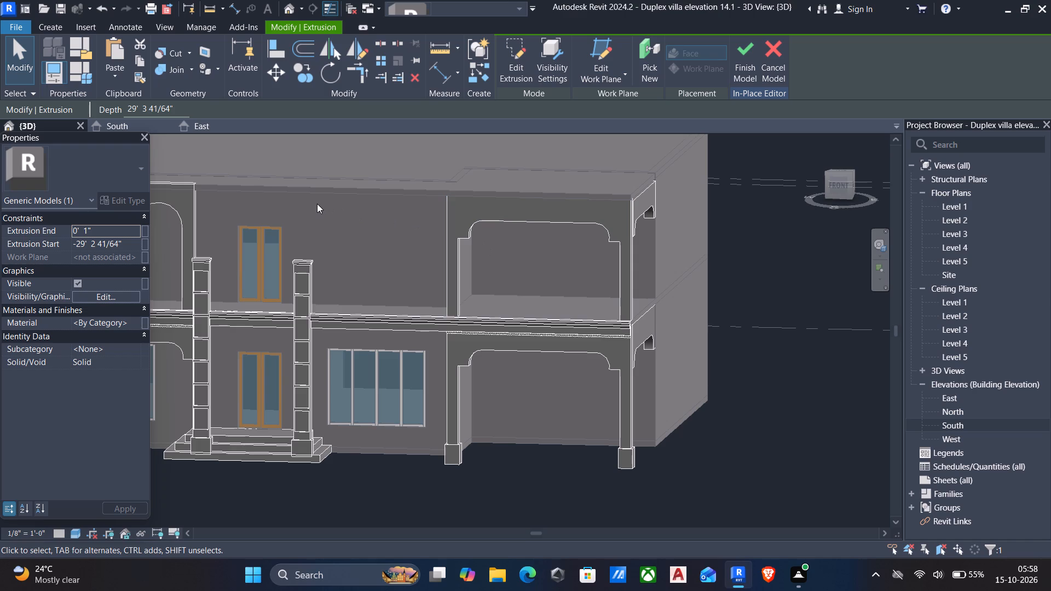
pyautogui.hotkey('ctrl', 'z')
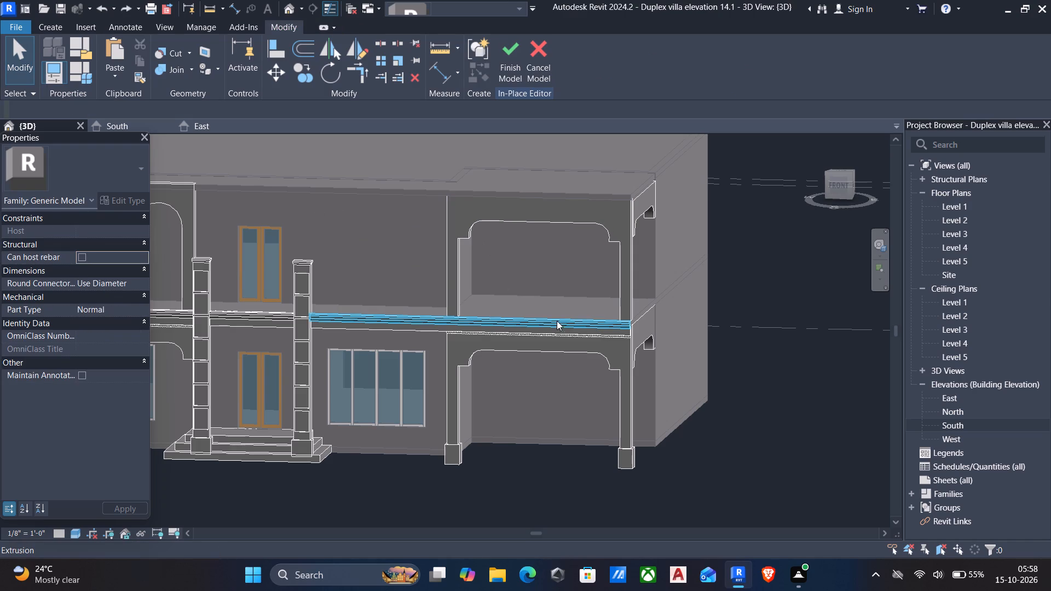
# Copy the right-hand floor-band moulding to the clipboard and paste it aligned to Level 5.
pyautogui.click(558, 323)
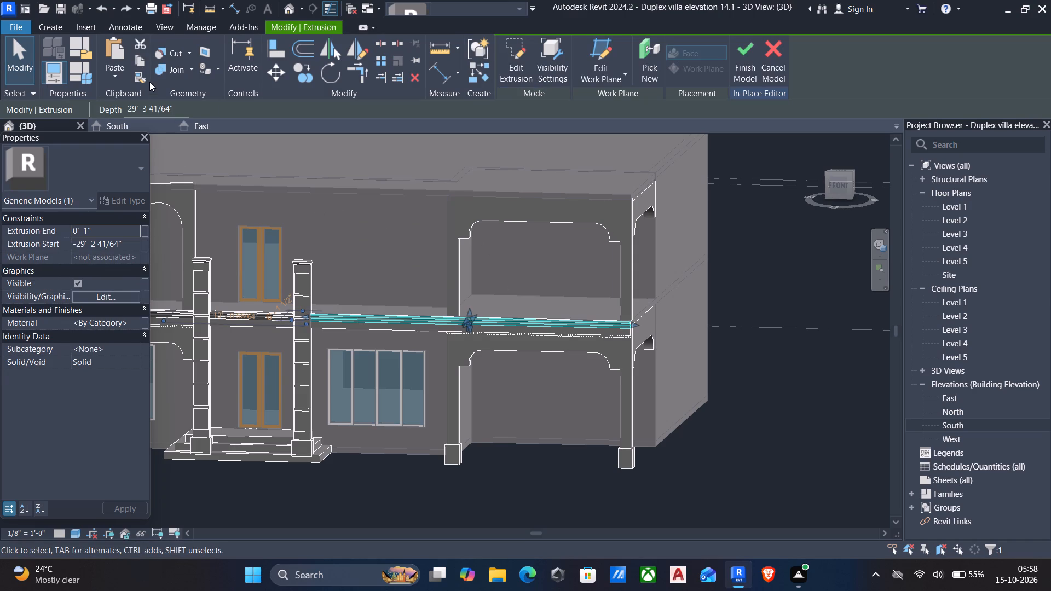
pyautogui.click(134, 64)
pyautogui.click(114, 72)
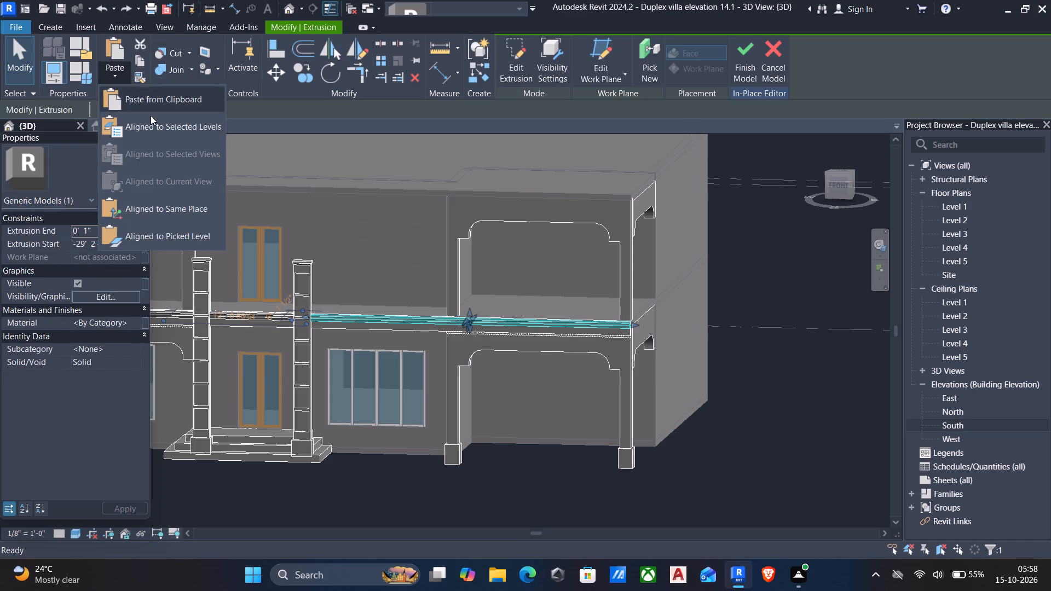
pyautogui.click(172, 123)
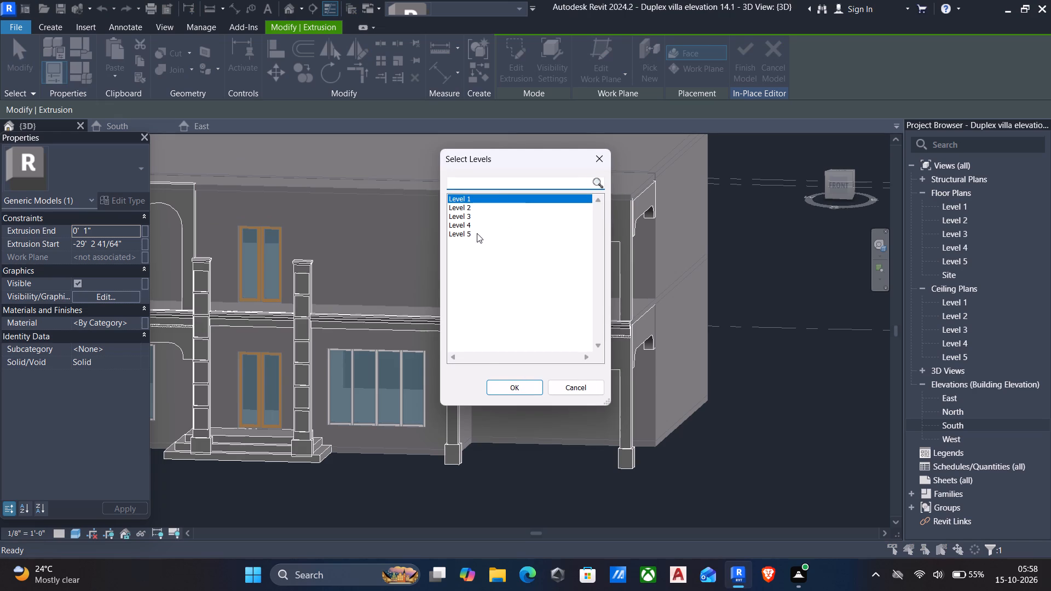
pyautogui.click(476, 234)
pyautogui.click(532, 390)
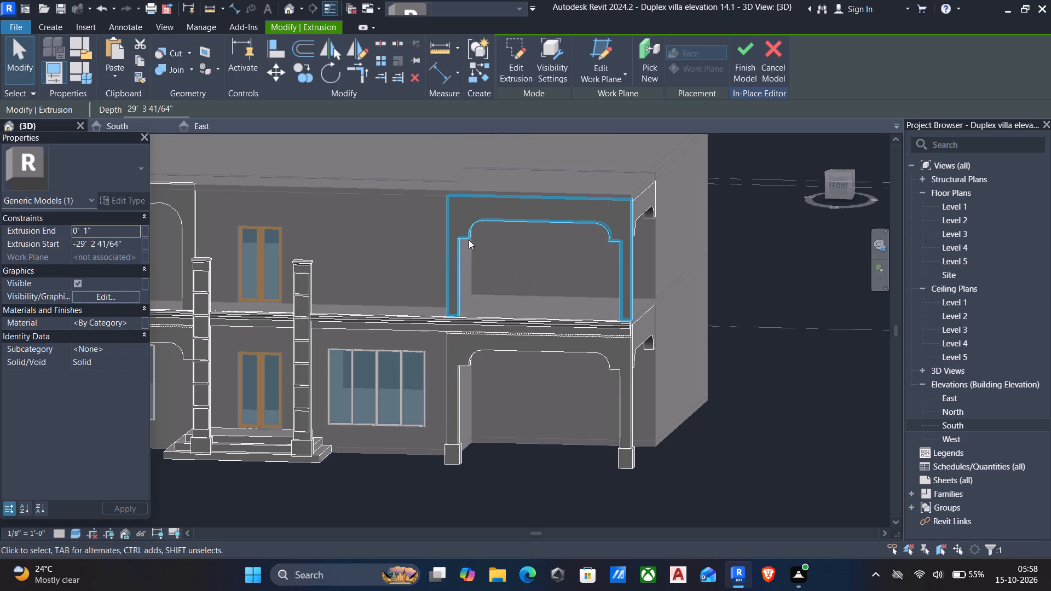
# In the South elevation, nudge the pasted moulding down from above the roof to just below the roof slab over the right-hand porch.
pyautogui.scroll(-5, 469, 239)
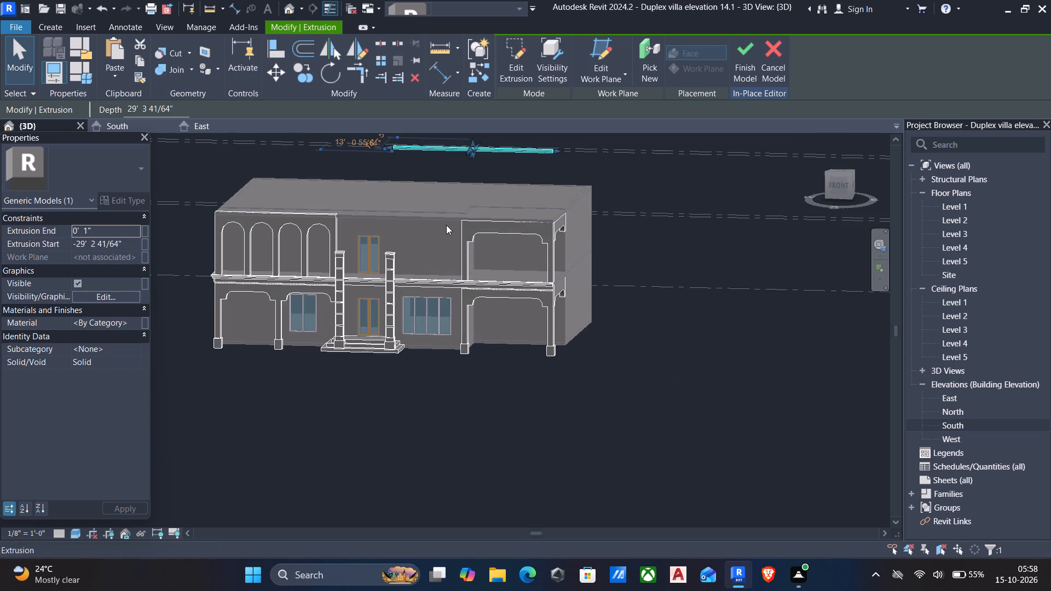
pyautogui.moveTo(444, 230); pyautogui.dragTo(437, 349, button='middle')
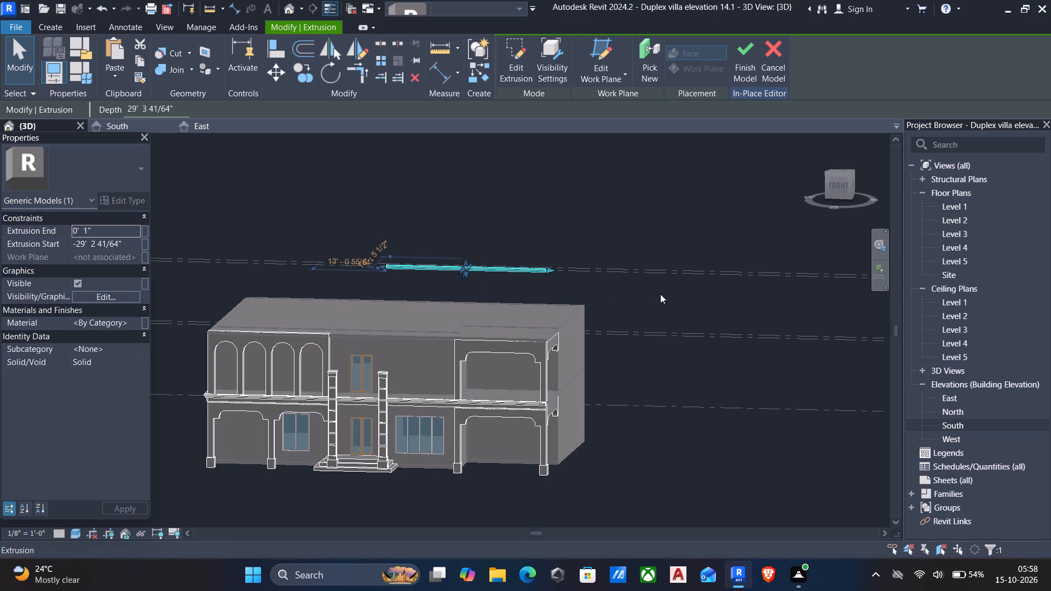
pyautogui.doubleClick(971, 425)
pyautogui.scroll(-4, 550, 276)
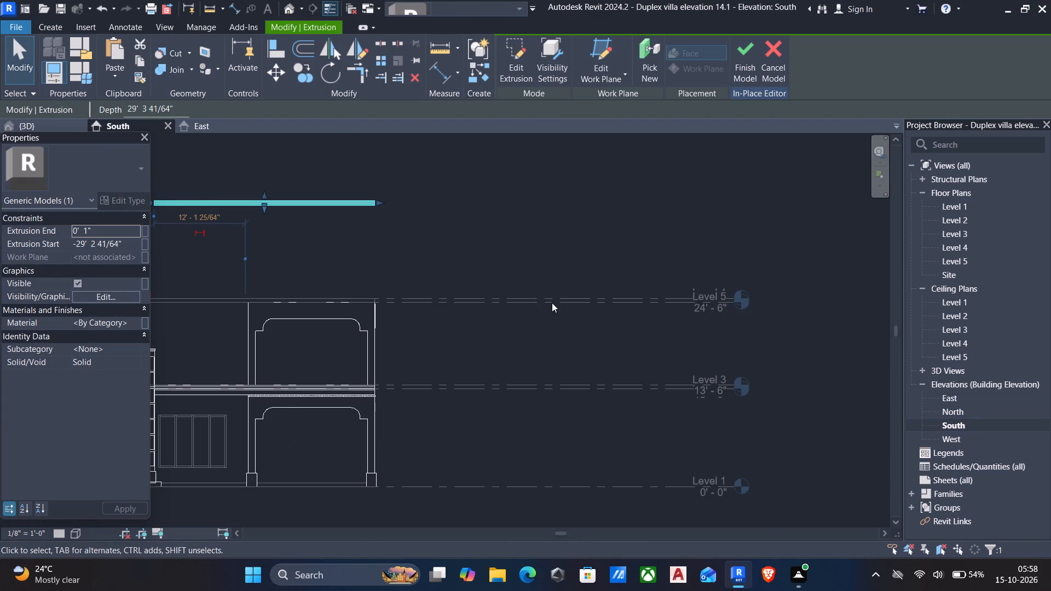
pyautogui.scroll(-9, 533, 290)
pyautogui.scroll(11, 533, 290)
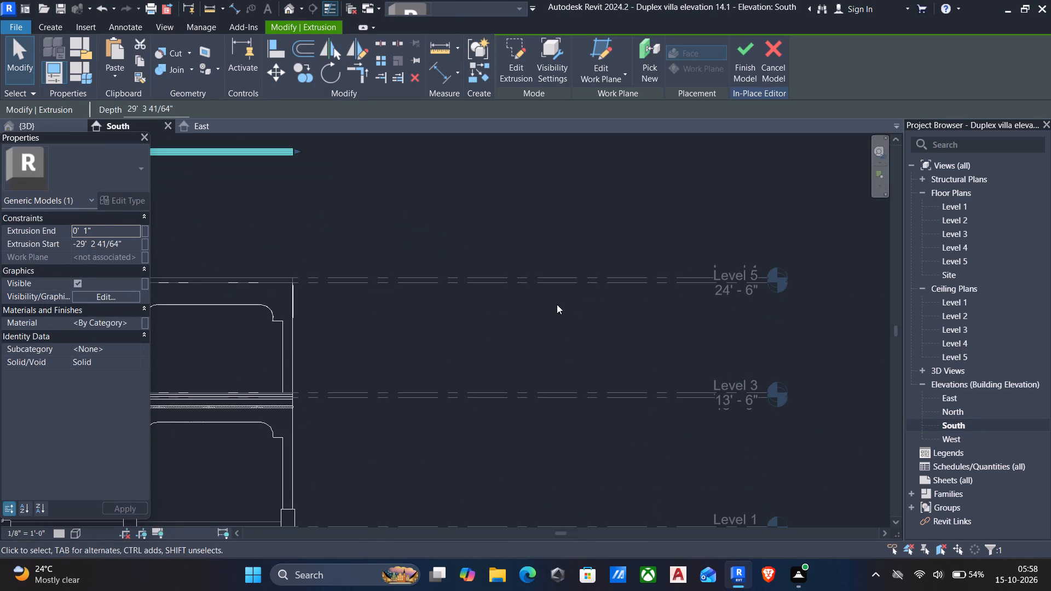
pyautogui.moveTo(557, 304); pyautogui.dragTo(644, 288, button='middle')
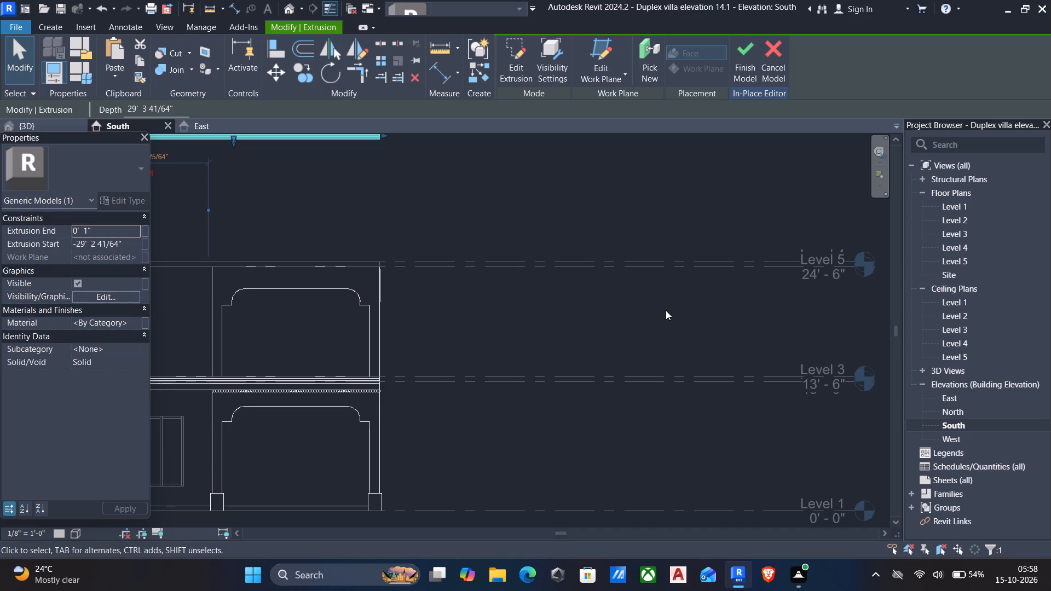
pyautogui.moveTo(810, 395); pyautogui.dragTo(666, 302, button='middle')
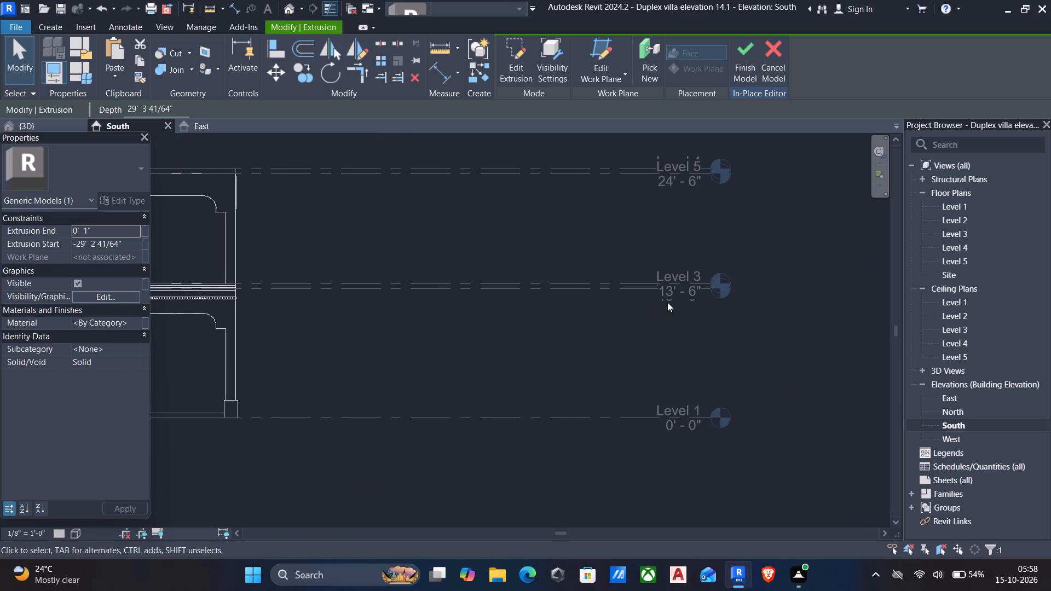
pyautogui.scroll(2, 679, 294)
pyautogui.scroll(-2, 679, 294)
pyautogui.moveTo(333, 291); pyautogui.dragTo(630, 355, button='middle')
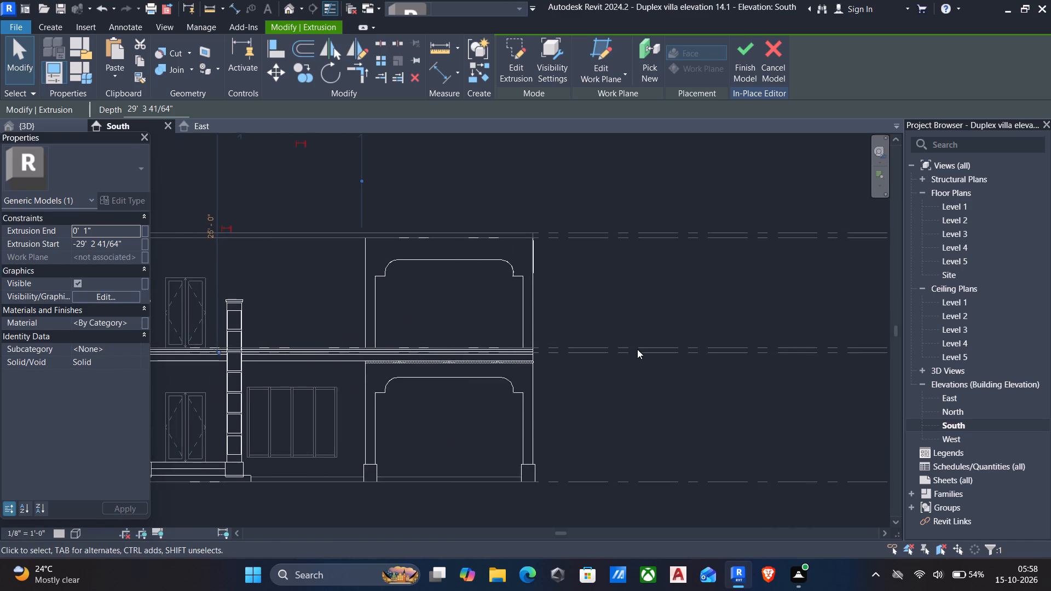
pyautogui.scroll(-3, 523, 273)
pyautogui.moveTo(510, 274); pyautogui.dragTo(530, 327, button='middle')
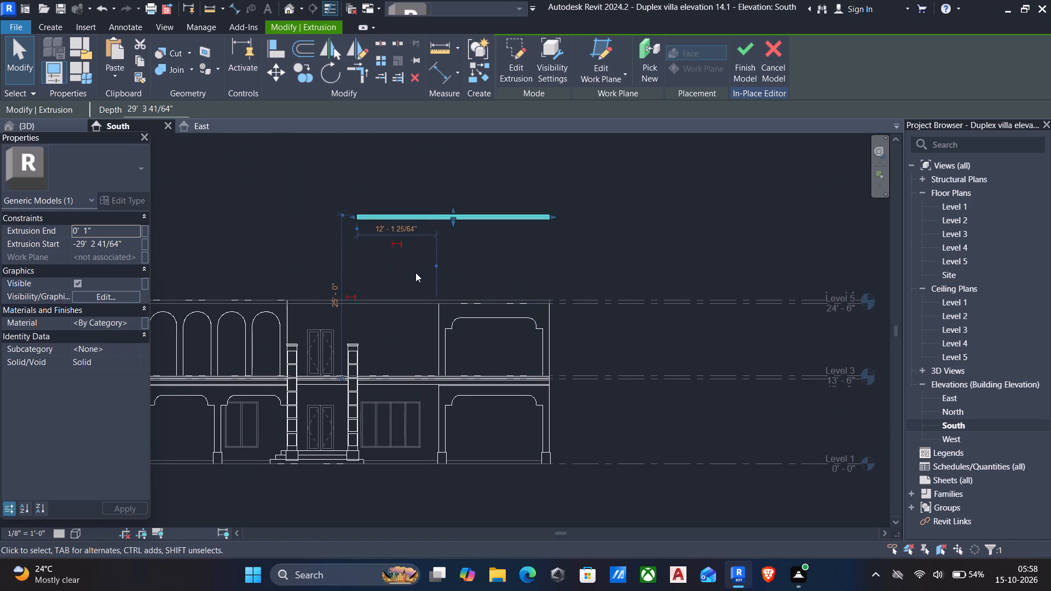
pyautogui.press('Down')
pyautogui.press('Down')
pyautogui.press('Down')
pyautogui.press('Down')
pyautogui.press('Down')
pyautogui.press('Down')
pyautogui.press('Down')
pyautogui.press('Down')
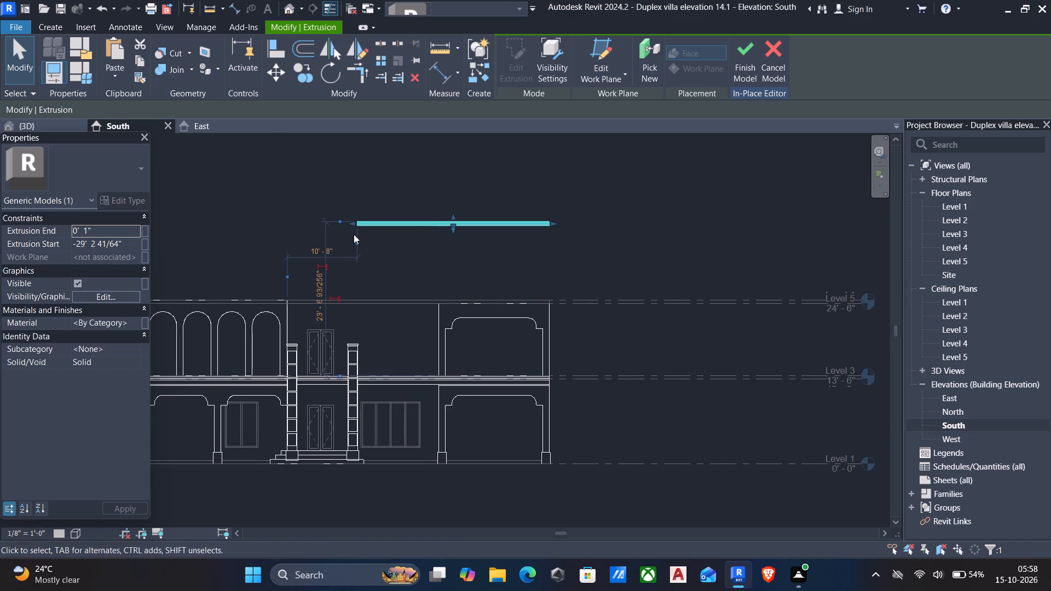
pyautogui.press('Down')
pyautogui.press('Down')
pyautogui.press('Down')
pyautogui.press('Down')
pyautogui.press('Down')
pyautogui.press('Down')
pyautogui.press('Down')
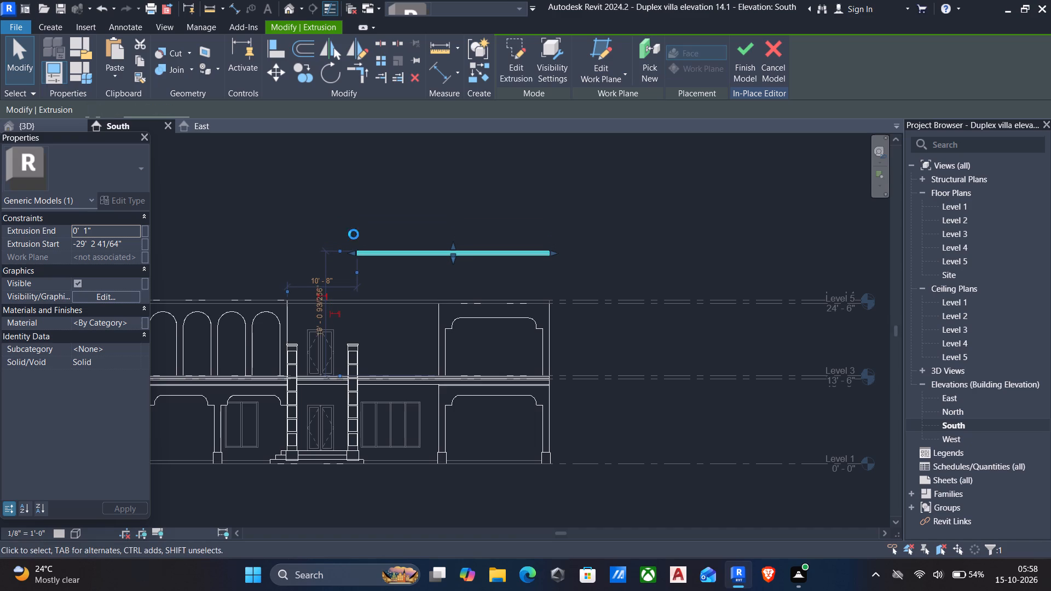
pyautogui.press('Down')
pyautogui.press('Down')
pyautogui.press('Down')
pyautogui.press('Down')
pyautogui.press('Down')
pyautogui.press('Down')
pyautogui.press('Down')
pyautogui.press('Down')
pyautogui.press('Down')
pyautogui.press('Down')
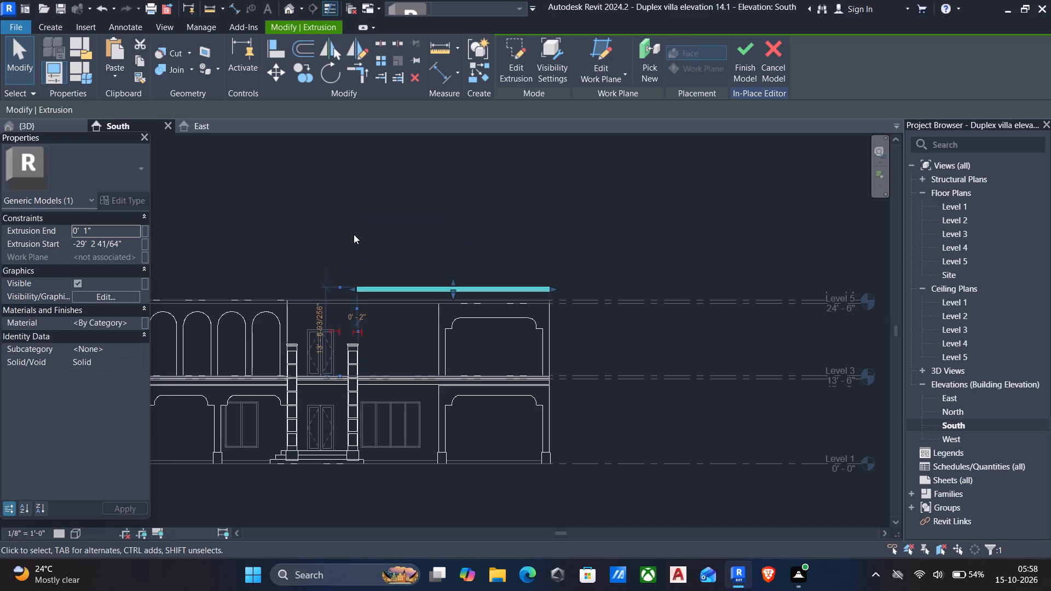
pyautogui.press('Down')
pyautogui.press('Down')
pyautogui.press('Down')
pyautogui.press('Down')
pyautogui.press('Down')
pyautogui.press('Down')
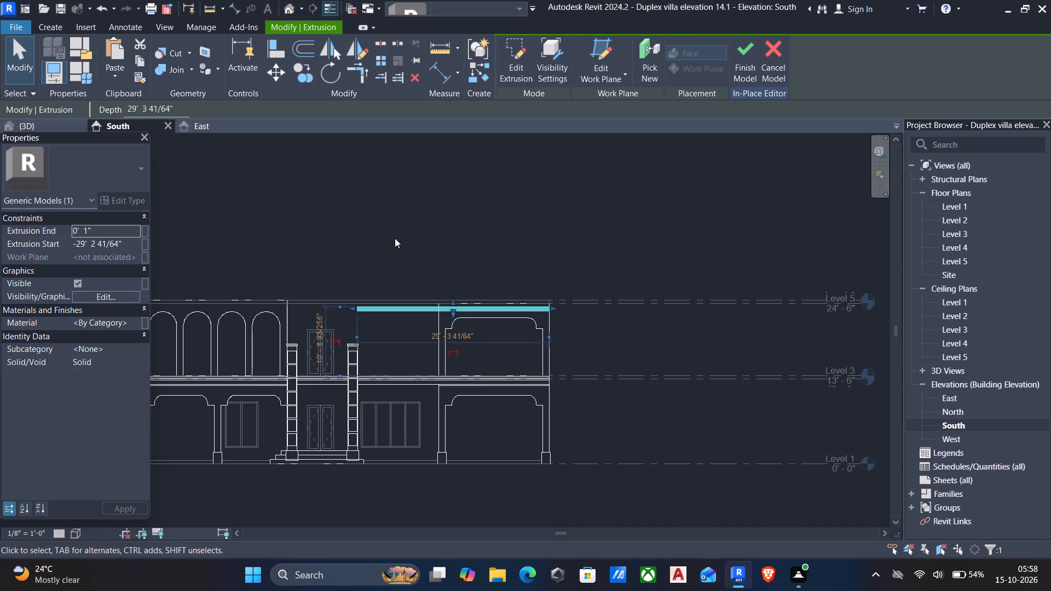
# Nudge the pasted moulding back up until its top edge meets the lower level line at the roof slab.
pyautogui.scroll(8, 518, 290)
pyautogui.press('Up')
pyautogui.press('Up')
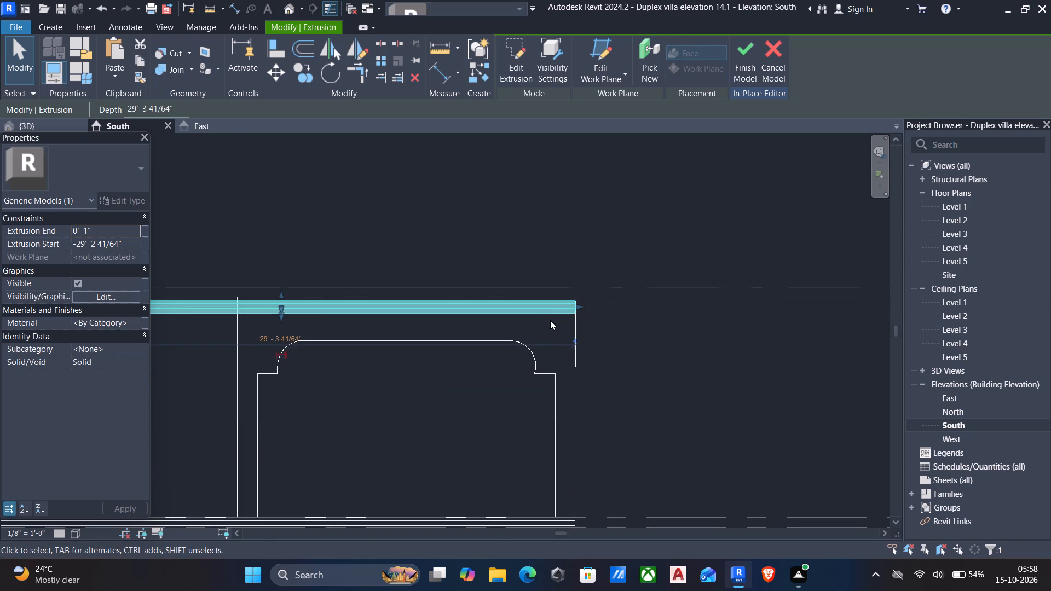
pyautogui.scroll(8, 554, 312)
pyautogui.press('Up')
pyautogui.press('Up')
pyautogui.press('Up')
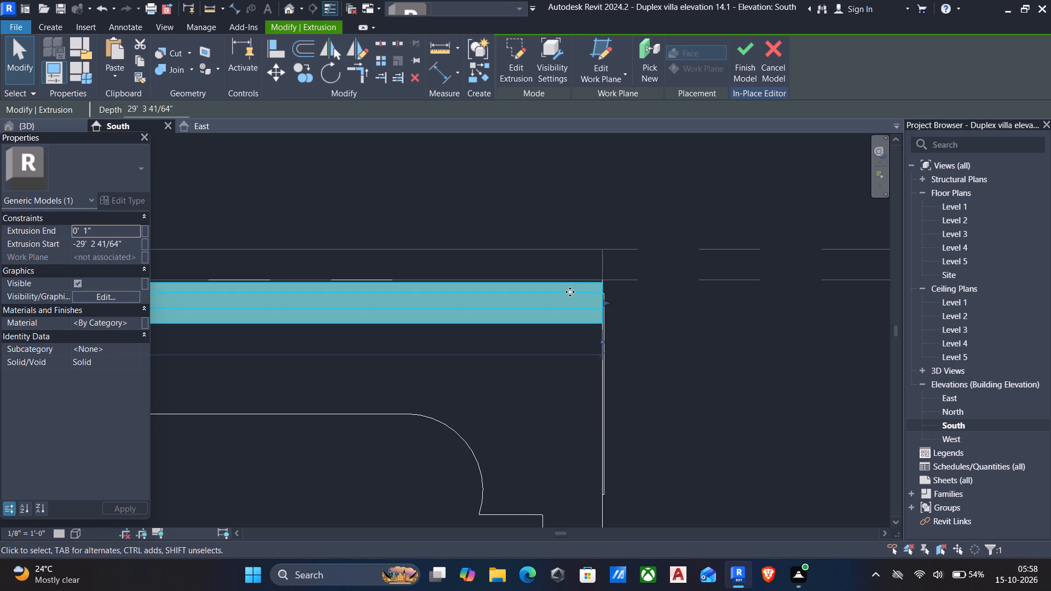
pyautogui.press('Up')
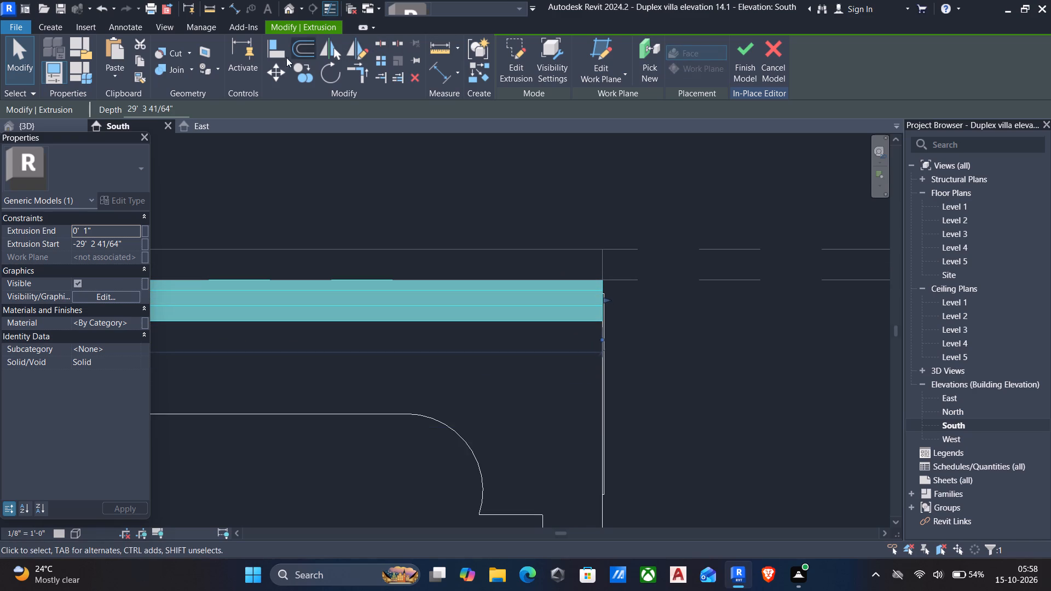
# In the 3D view, nudge the pasted roof moulding up until its top edge nearly meets the roof slab's top edge.
pyautogui.click(286, 9)
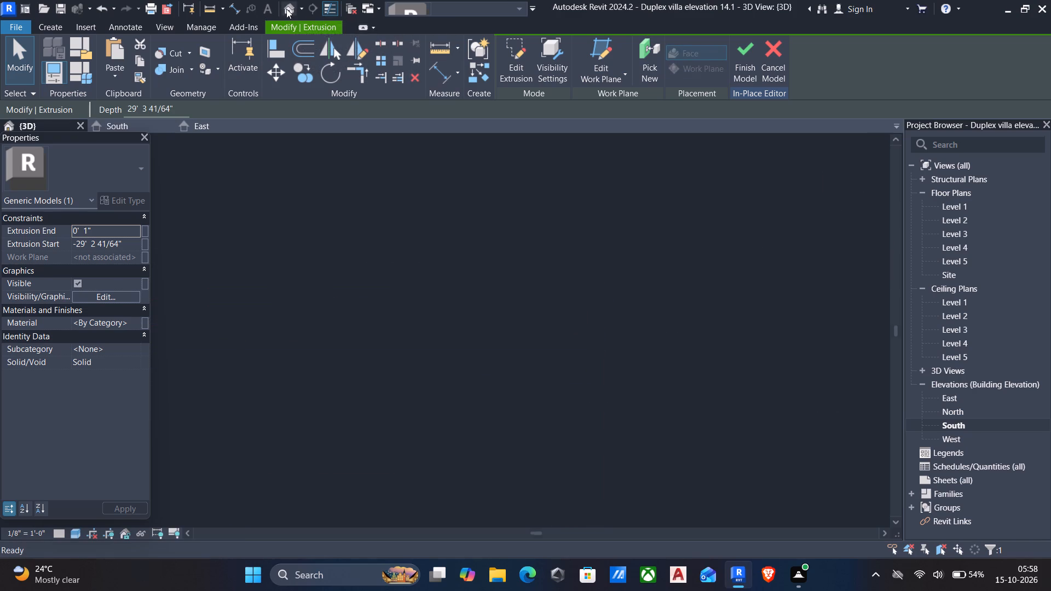
pyautogui.scroll(5, 493, 340)
pyautogui.scroll(5, 557, 332)
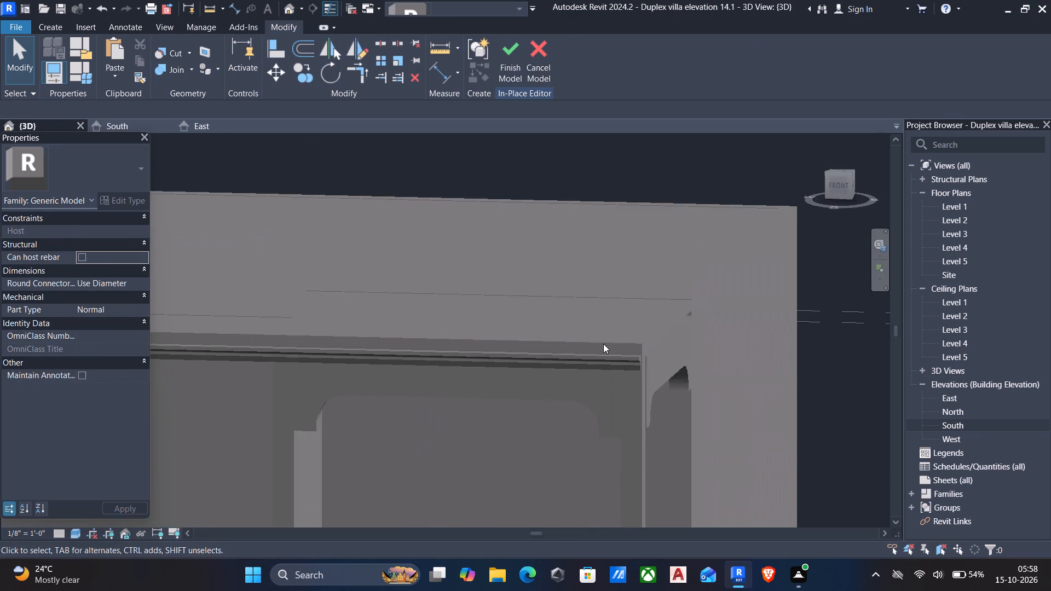
pyautogui.scroll(5, 634, 360)
pyautogui.press('Up')
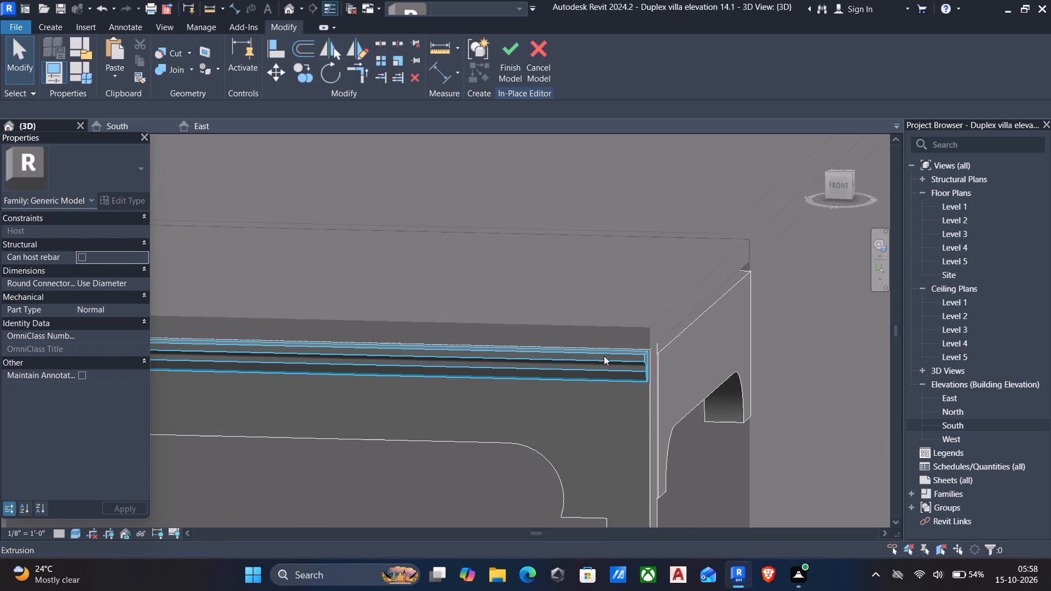
pyautogui.click(604, 356)
pyautogui.scroll(3, 604, 356)
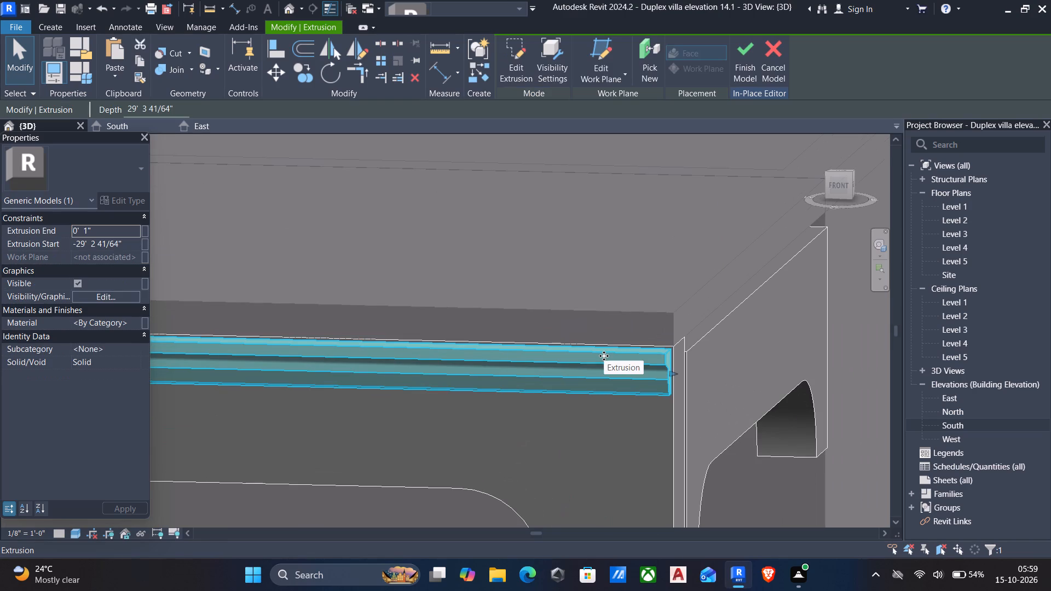
pyautogui.press('Up')
pyautogui.press('Up')
pyautogui.press('Up')
pyautogui.press('Up')
pyautogui.press('Up')
pyautogui.press('Up')
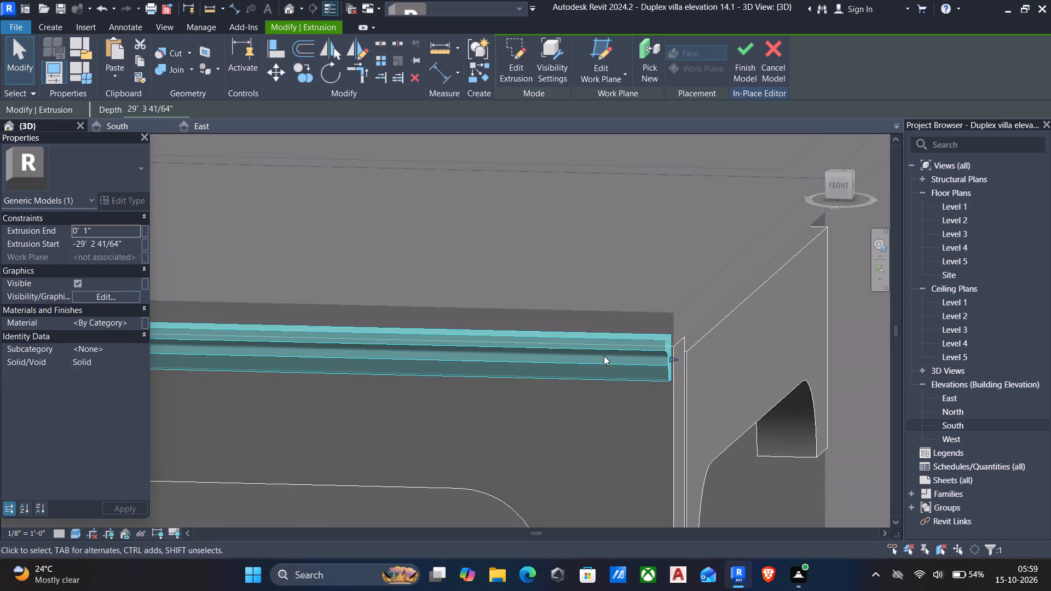
pyautogui.press('Up')
pyautogui.press('Up')
pyautogui.press('Up')
pyautogui.press('Up')
pyautogui.press('Up')
pyautogui.scroll(4, 617, 320)
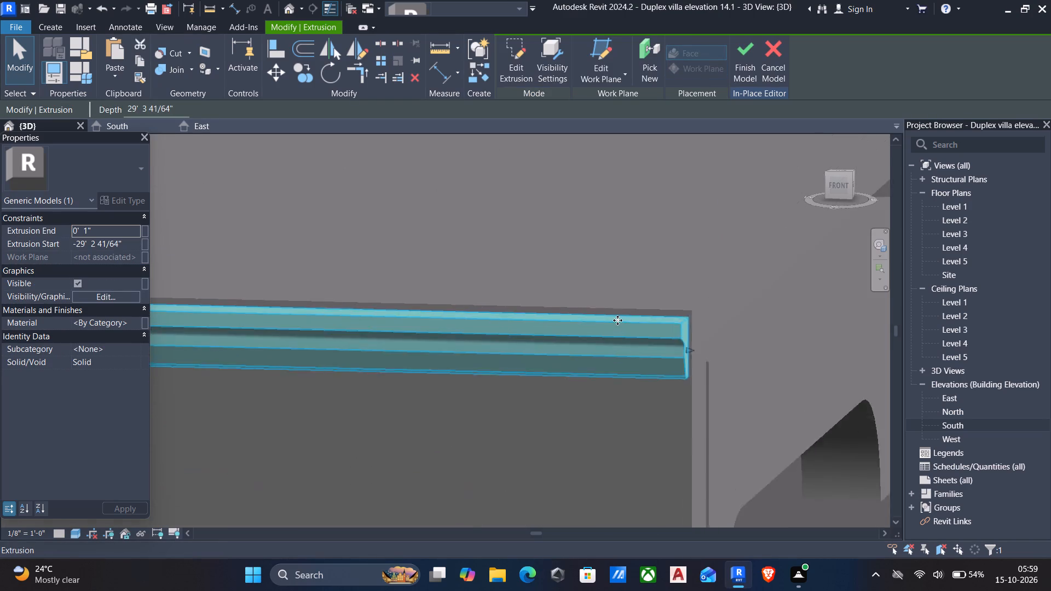
pyautogui.scroll(1, 617, 320)
pyautogui.press('Up')
pyautogui.press('Up')
pyautogui.press('Up')
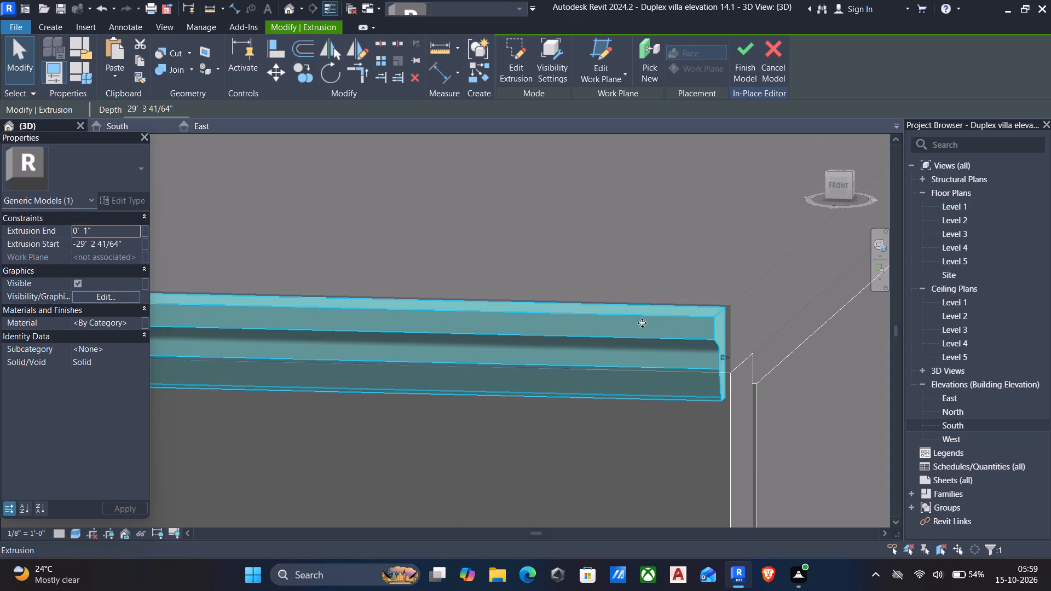
pyautogui.scroll(6, 659, 322)
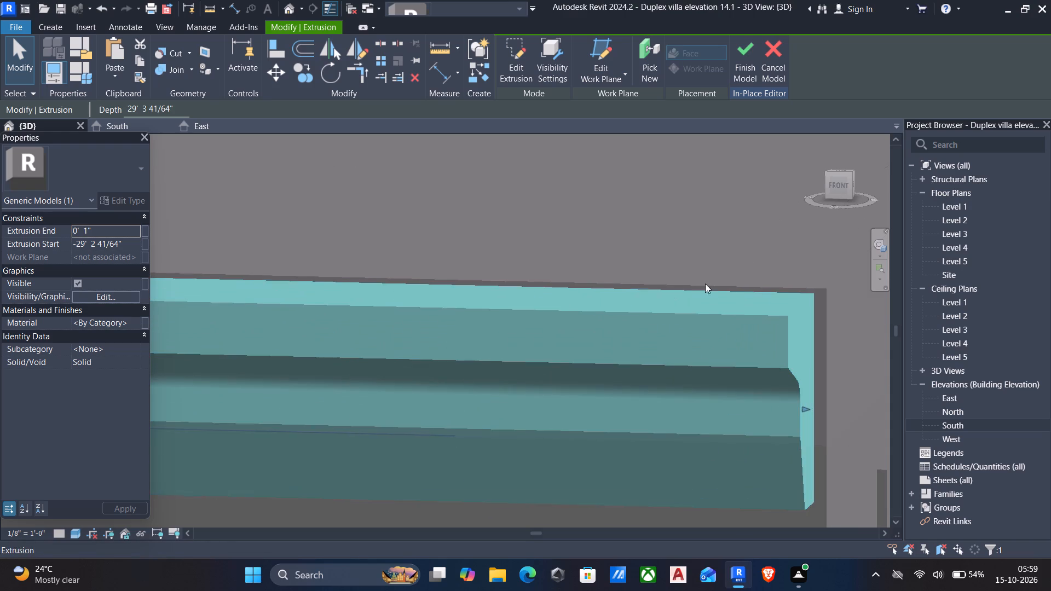
# Examine the roof moulding's end against the roof slab corner and side arch panel, from the front and the right side.
pyautogui.click(833, 183)
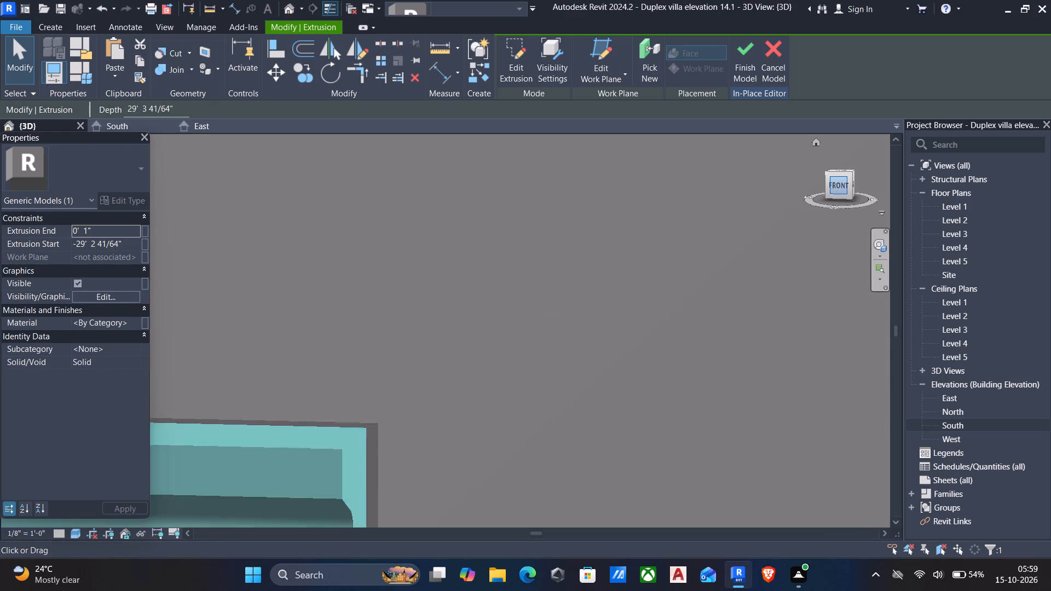
pyautogui.scroll(4, 548, 322)
pyautogui.scroll(3, 593, 334)
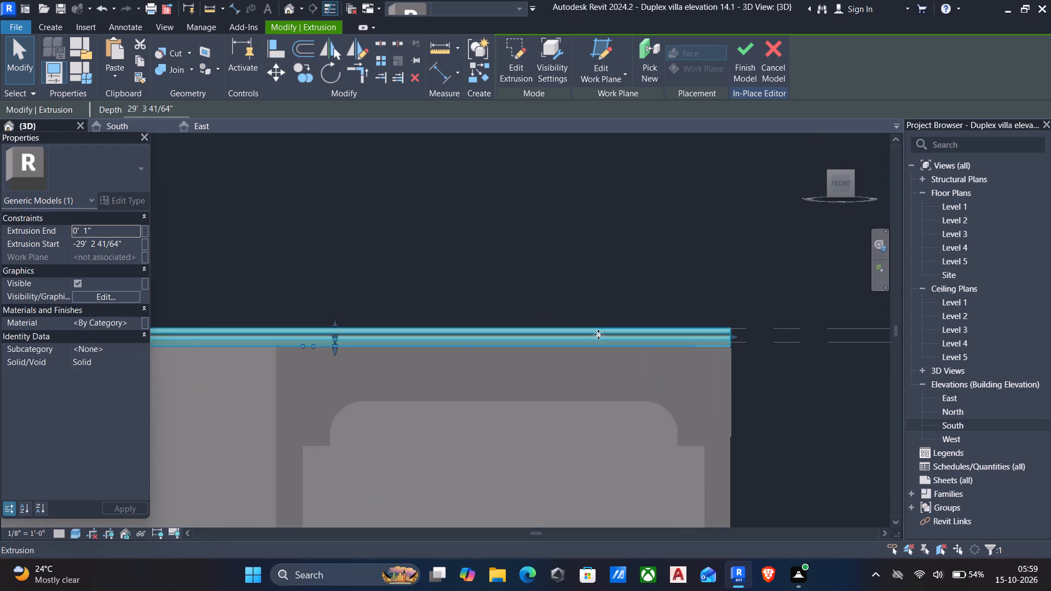
pyautogui.scroll(2, 598, 334)
pyautogui.scroll(5, 667, 318)
pyautogui.moveTo(652, 321); pyautogui.dragTo(457, 338, button='middle')
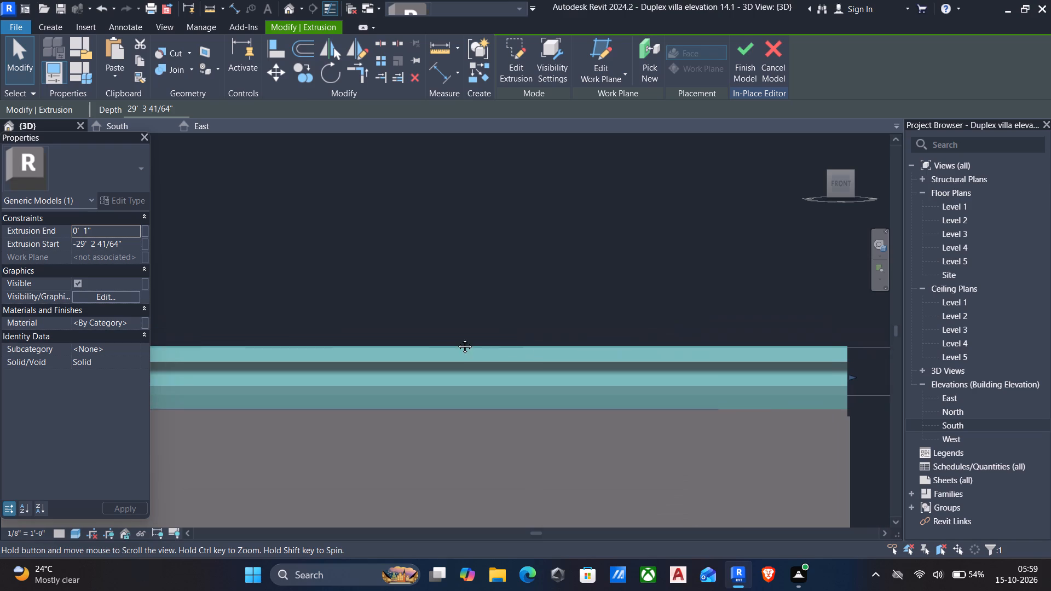
pyautogui.moveTo(457, 338); pyautogui.dragTo(407, 337, button='middle')
pyautogui.scroll(4, 725, 381)
pyautogui.moveTo(755, 390); pyautogui.dragTo(753, 390, button='middle')
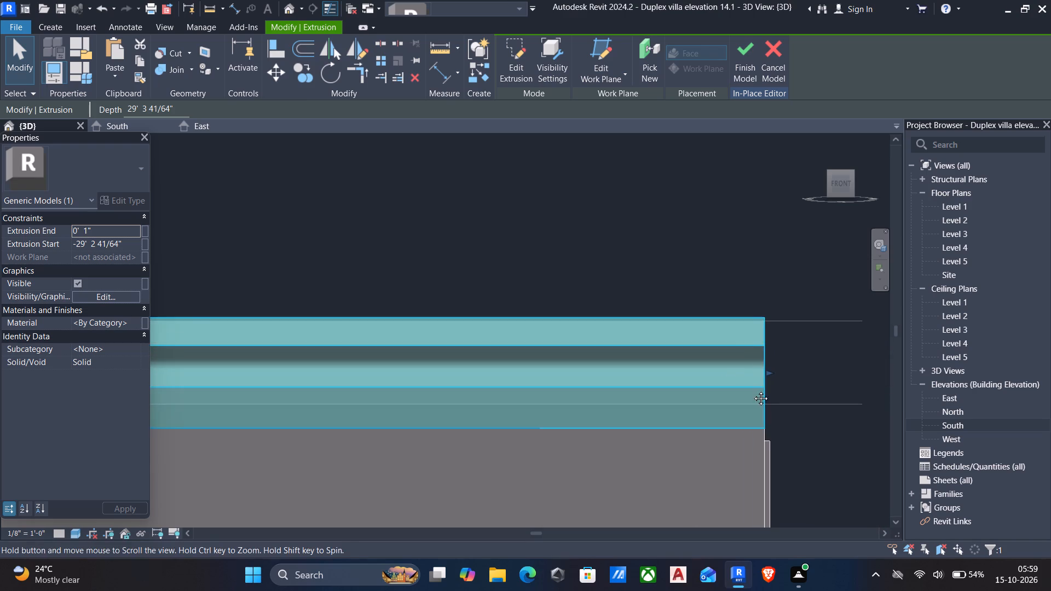
pyautogui.moveTo(753, 390); pyautogui.dragTo(694, 252, button='middle')
pyautogui.scroll(-2, 700, 282)
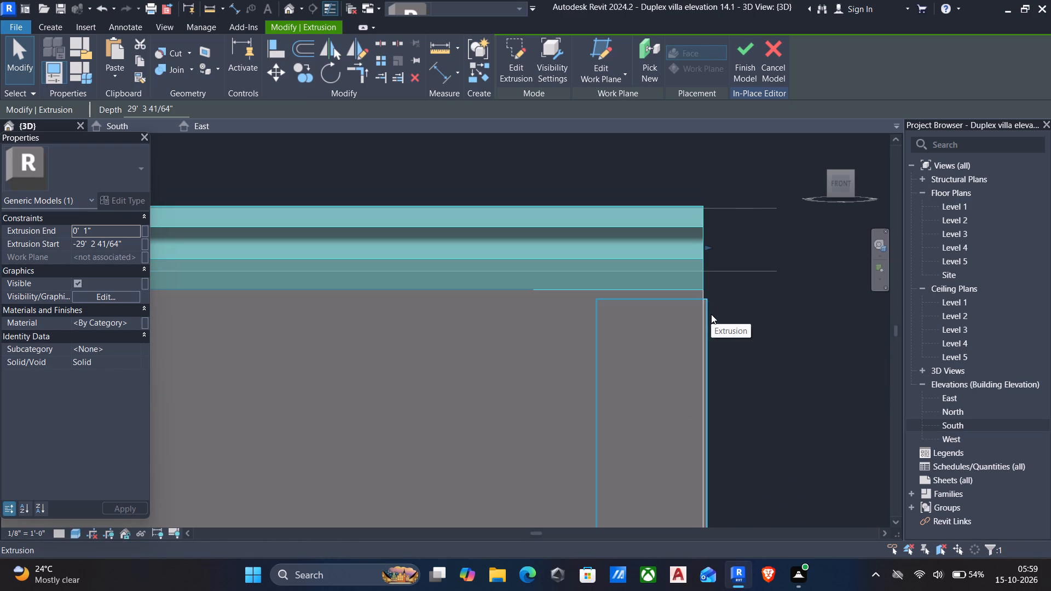
pyautogui.keyDown('shift'); pyautogui.moveTo(707, 316); pyautogui.dragTo(682, 321, button='middle'); pyautogui.keyUp('shift')
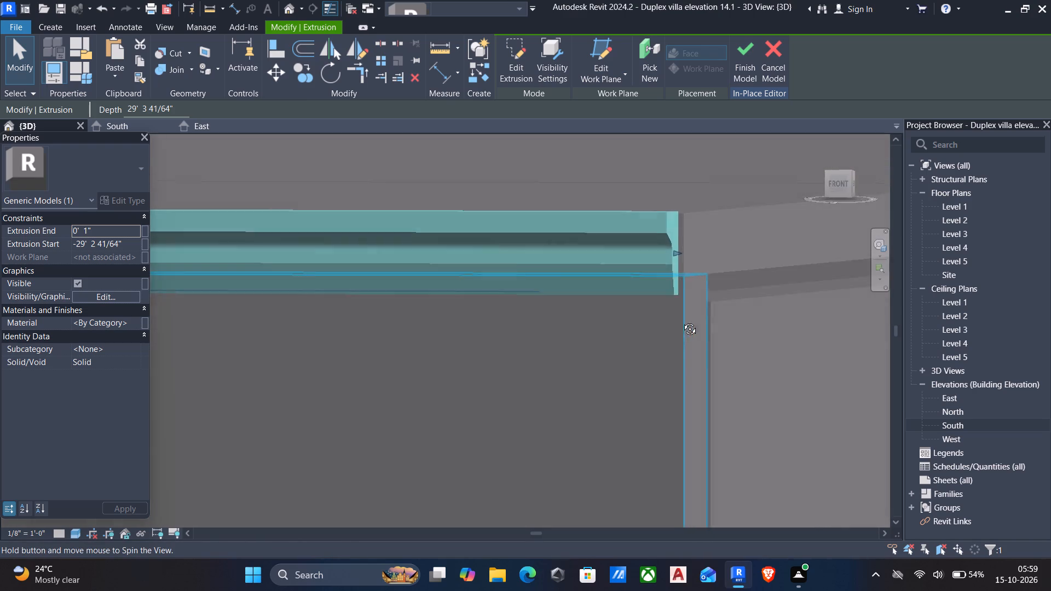
pyautogui.keyDown('shift'); pyautogui.moveTo(682, 321); pyautogui.dragTo(602, 349, button='middle'); pyautogui.keyUp('shift')
pyautogui.scroll(-4, 603, 349)
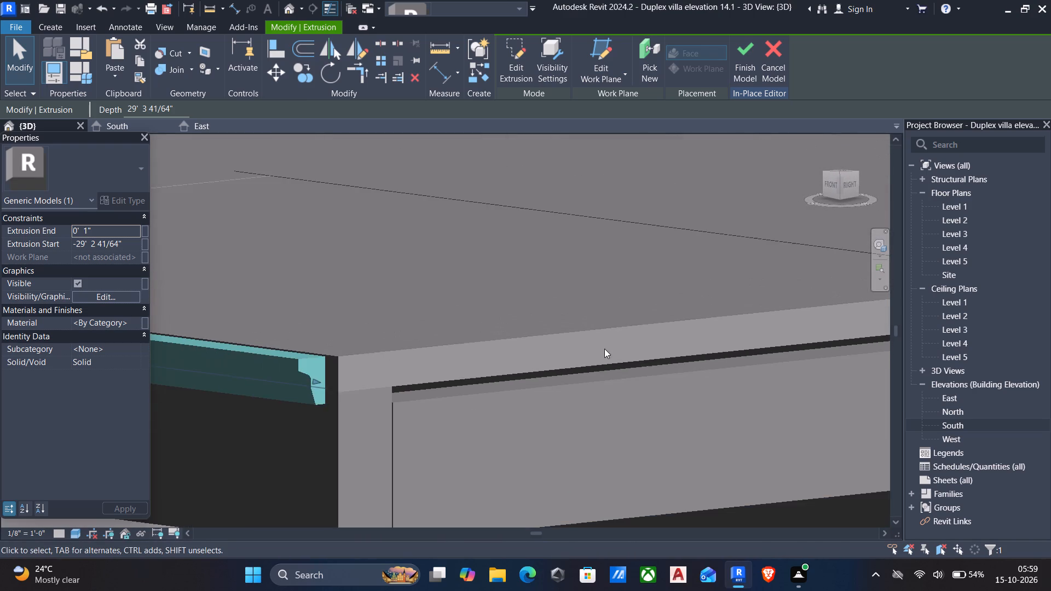
pyautogui.moveTo(603, 349); pyautogui.dragTo(488, 212, button='middle')
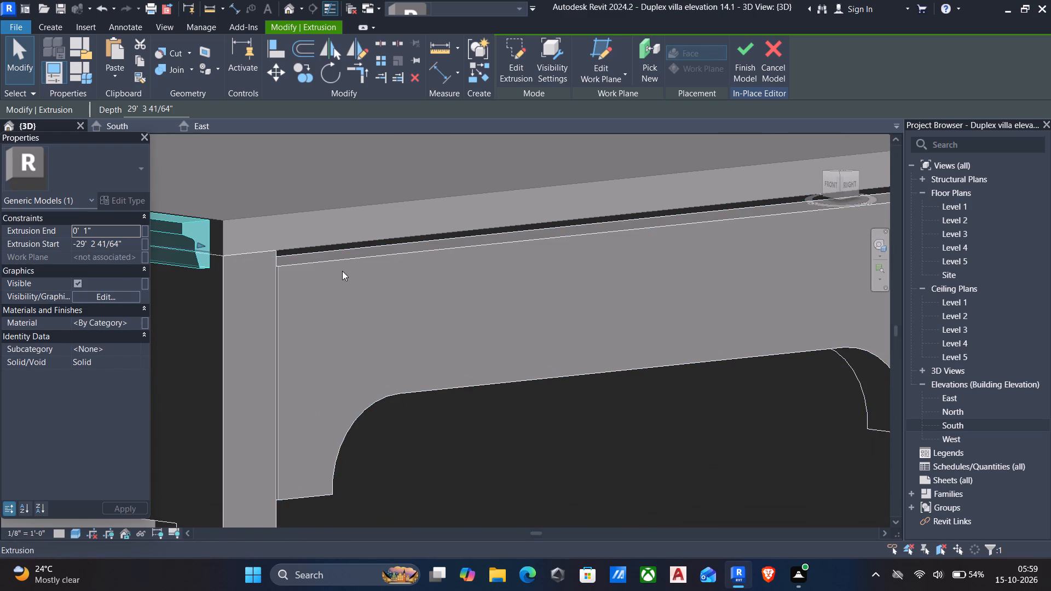
pyautogui.scroll(-4, 340, 281)
pyautogui.keyDown('shift'); pyautogui.moveTo(339, 291); pyautogui.dragTo(452, 252, button='middle'); pyautogui.keyUp('shift')
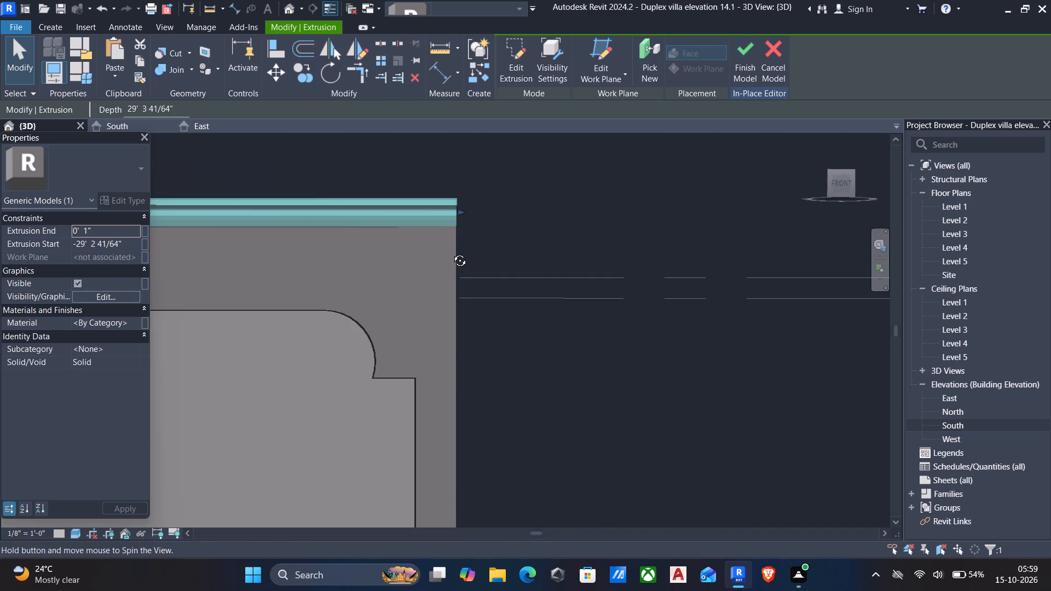
pyautogui.keyDown('shift'); pyautogui.moveTo(452, 252); pyautogui.dragTo(423, 272, button='middle'); pyautogui.keyUp('shift')
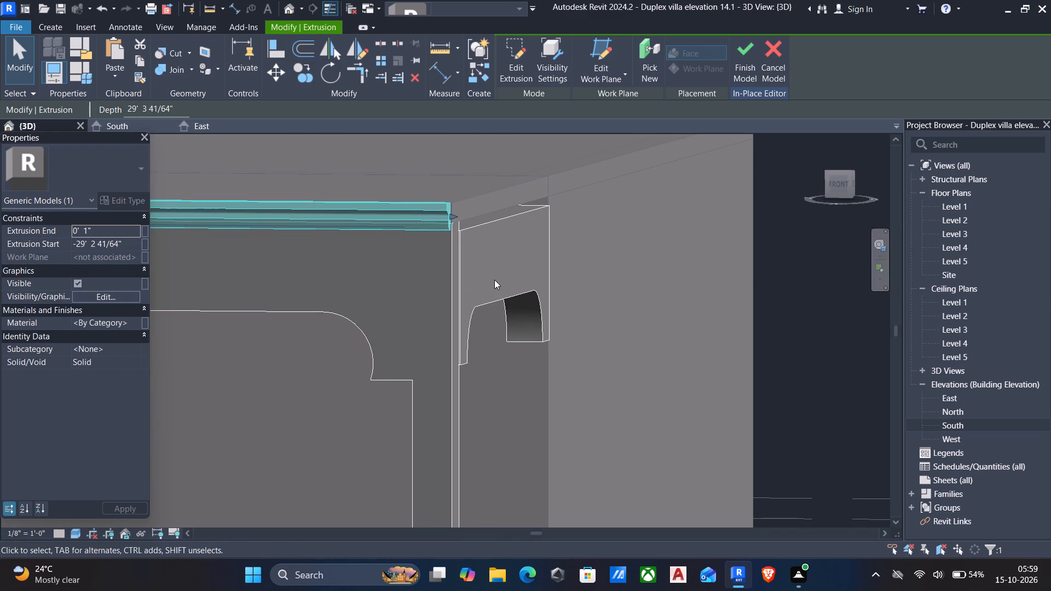
pyautogui.scroll(4, 467, 231)
pyautogui.scroll(5, 436, 191)
pyautogui.press('Escape')
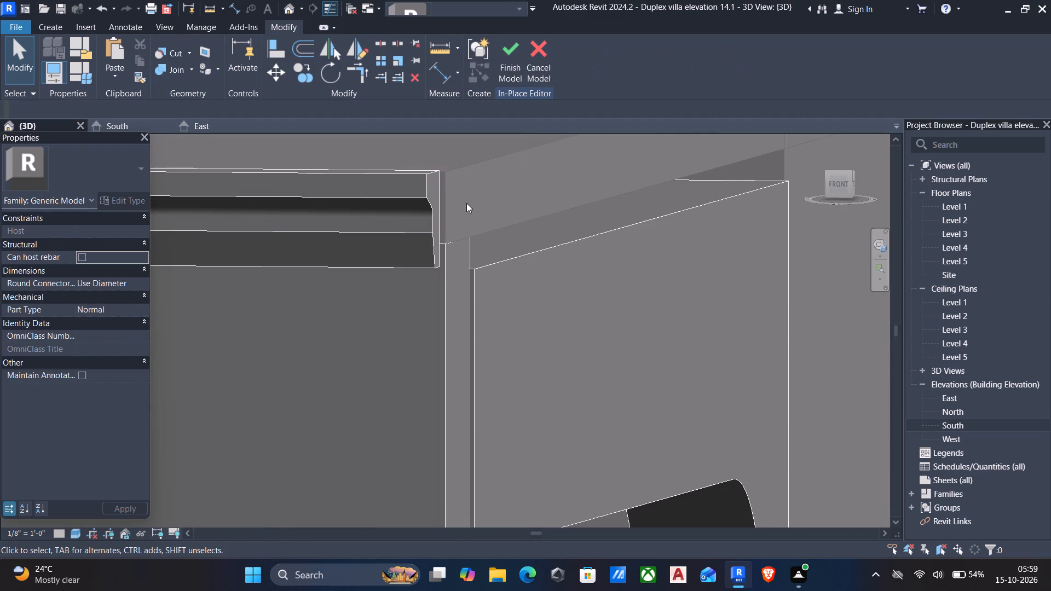
# Align the roof moulding's end face and the side arch panel's outer face with the roof slab's side face, using multiple alignment.
pyautogui.press('a')
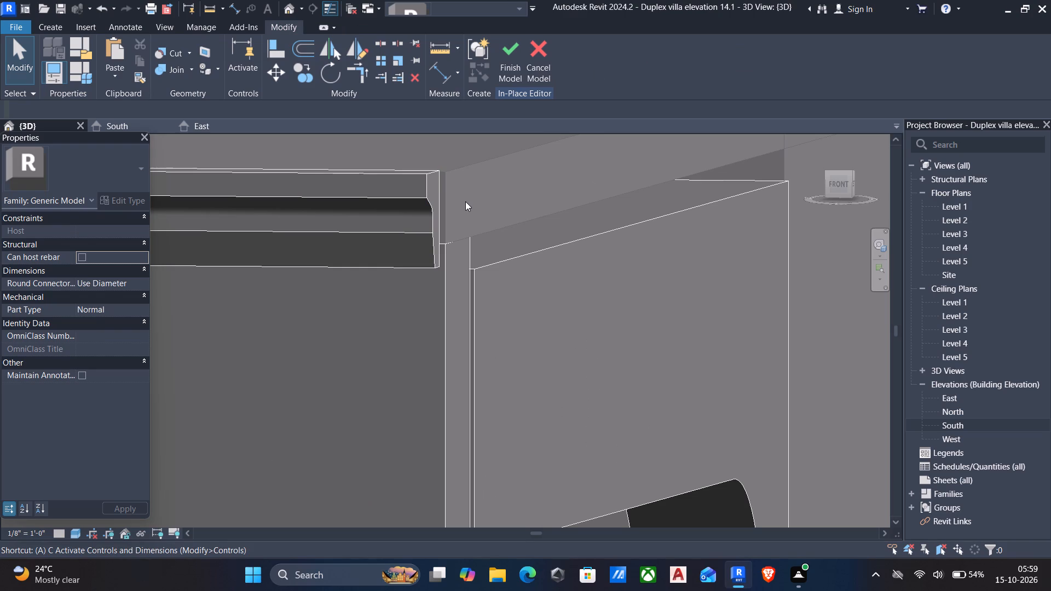
pyautogui.press('l')
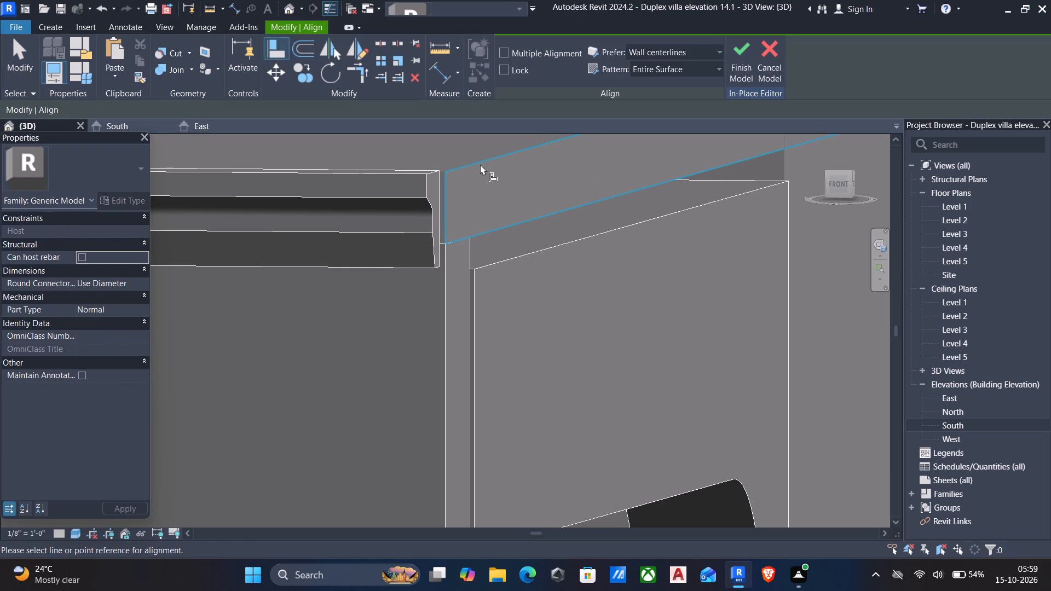
pyautogui.click(480, 164)
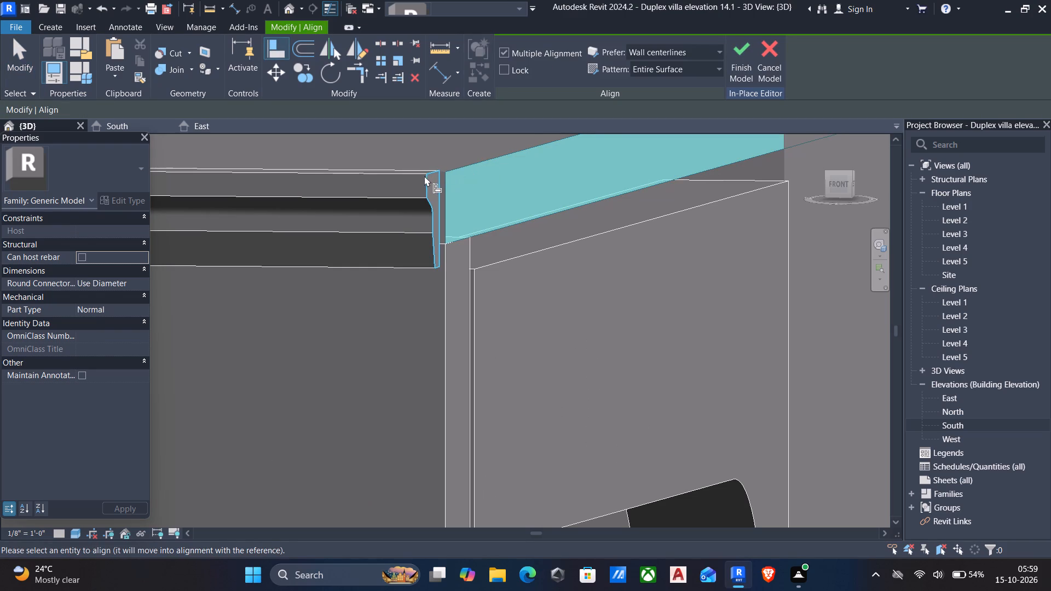
pyautogui.keyDown('ctrl'); pyautogui.click(428, 179); pyautogui.keyUp('ctrl')
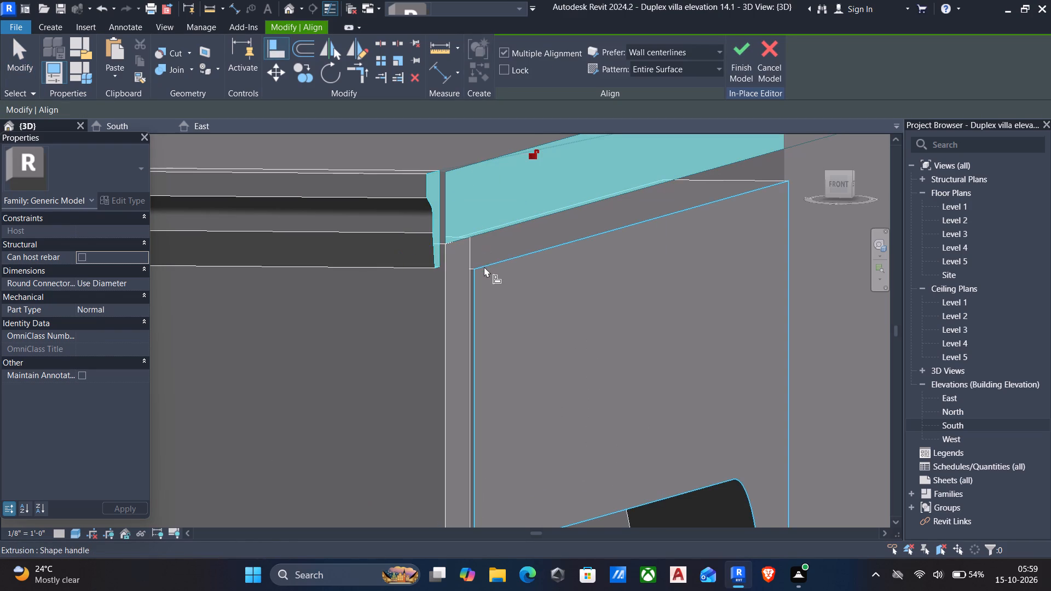
pyautogui.keyDown('ctrl'); pyautogui.click(484, 266); pyautogui.keyUp('ctrl')
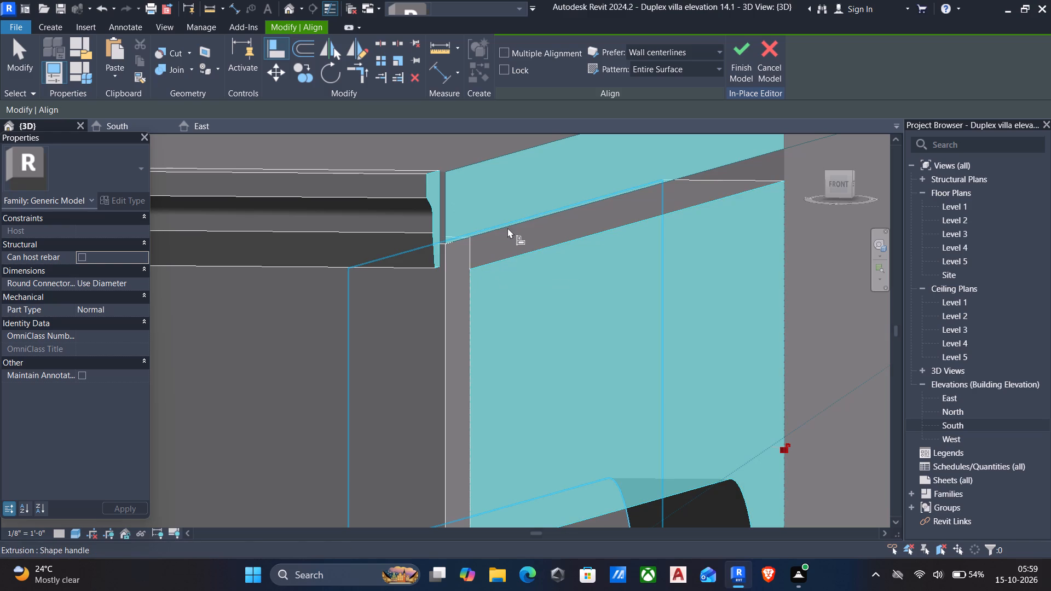
pyautogui.press('Escape')
pyautogui.press('Escape')
# Align the top face of the side arch panel with the underside of the roof slab.
pyautogui.scroll(2, 486, 273)
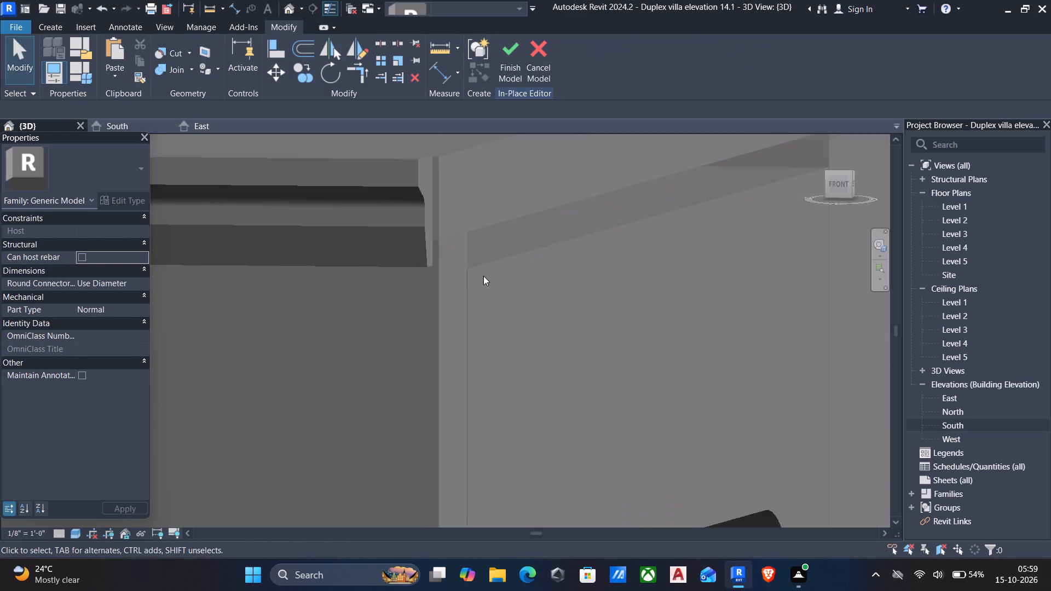
pyautogui.scroll(4, 483, 276)
pyautogui.scroll(-4, 464, 263)
pyautogui.moveTo(480, 249); pyautogui.dragTo(477, 321, button='middle')
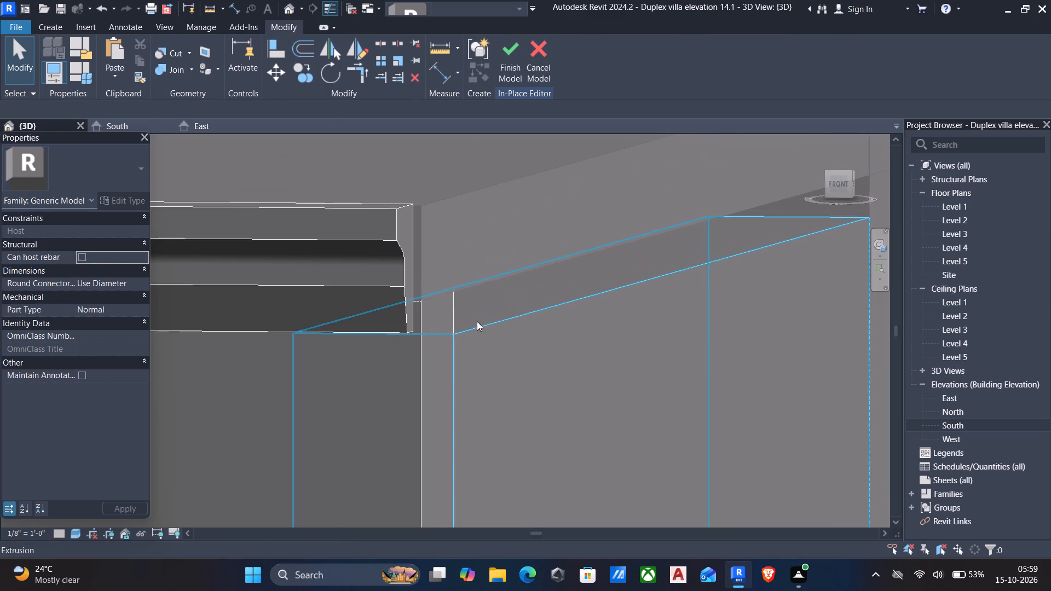
pyautogui.press('a')
pyautogui.press('l')
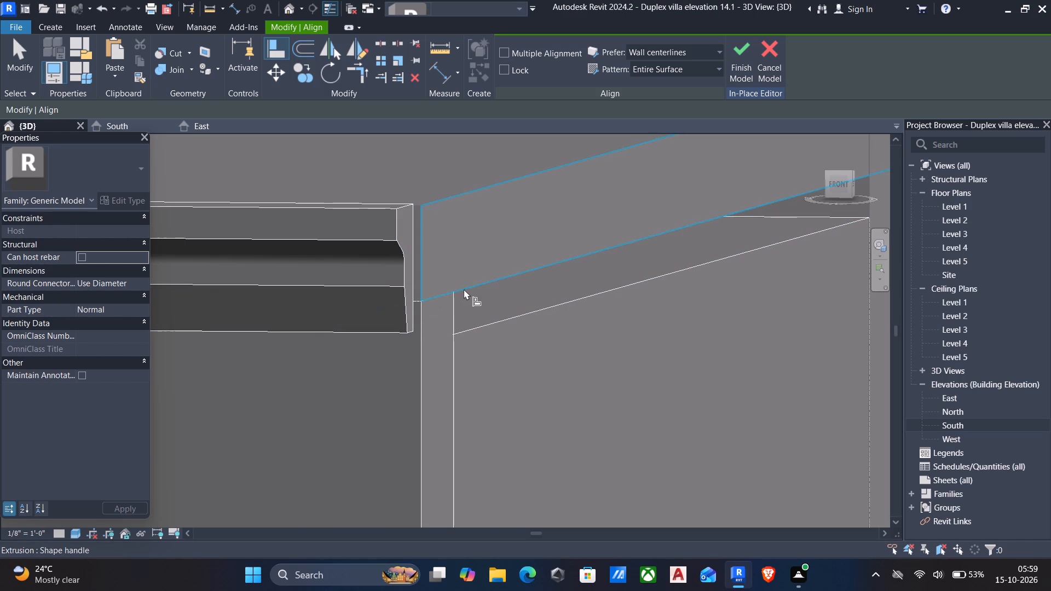
pyautogui.scroll(-1, 506, 288)
pyautogui.keyDown('shift'); pyautogui.moveTo(506, 288); pyautogui.dragTo(504, 271, button='middle'); pyautogui.keyUp('shift')
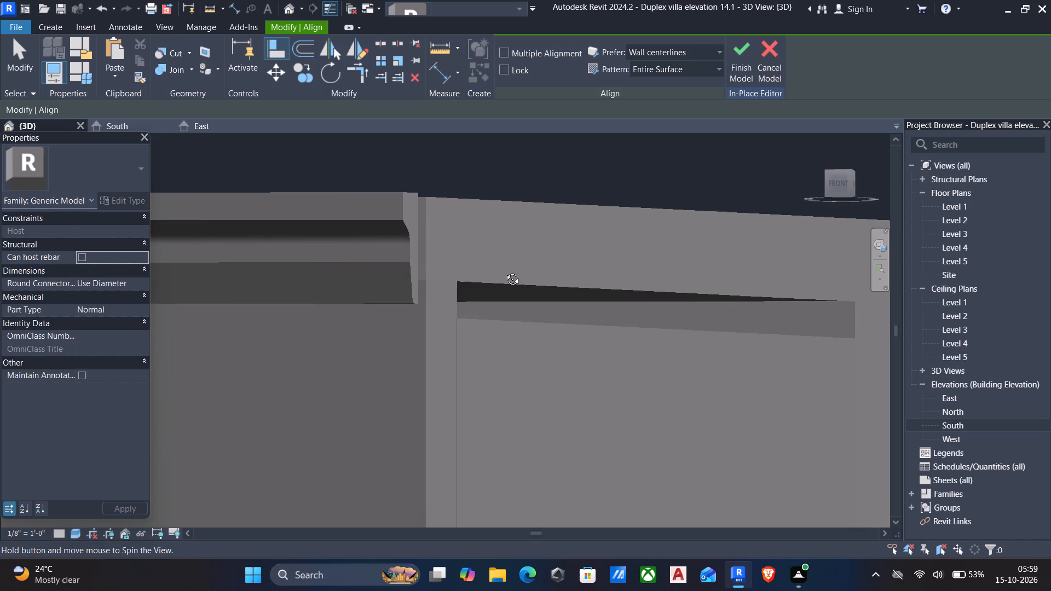
pyautogui.keyDown('shift'); pyautogui.moveTo(504, 271); pyautogui.dragTo(503, 265, button='middle'); pyautogui.keyUp('shift')
pyautogui.click(509, 288)
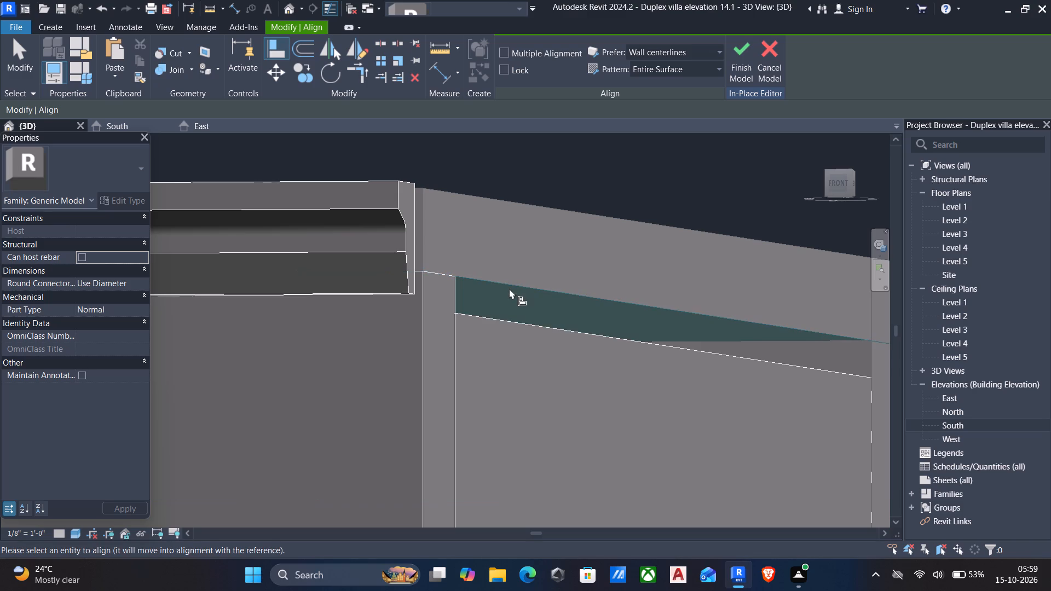
pyautogui.keyDown('shift'); pyautogui.moveTo(531, 308); pyautogui.dragTo(526, 364, button='middle'); pyautogui.keyUp('shift')
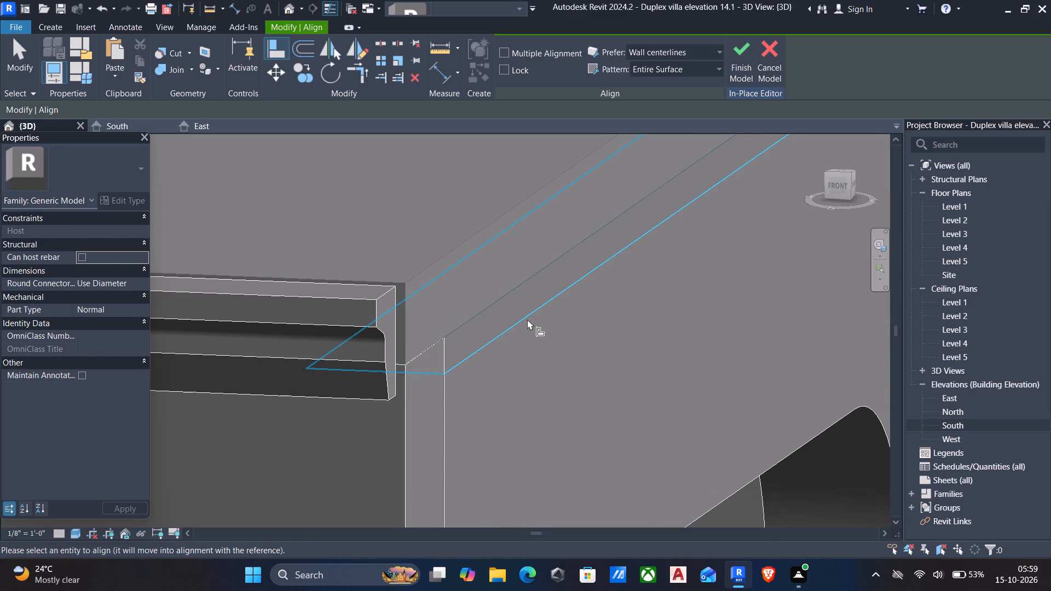
pyautogui.click(527, 319)
pyautogui.scroll(-3, 527, 319)
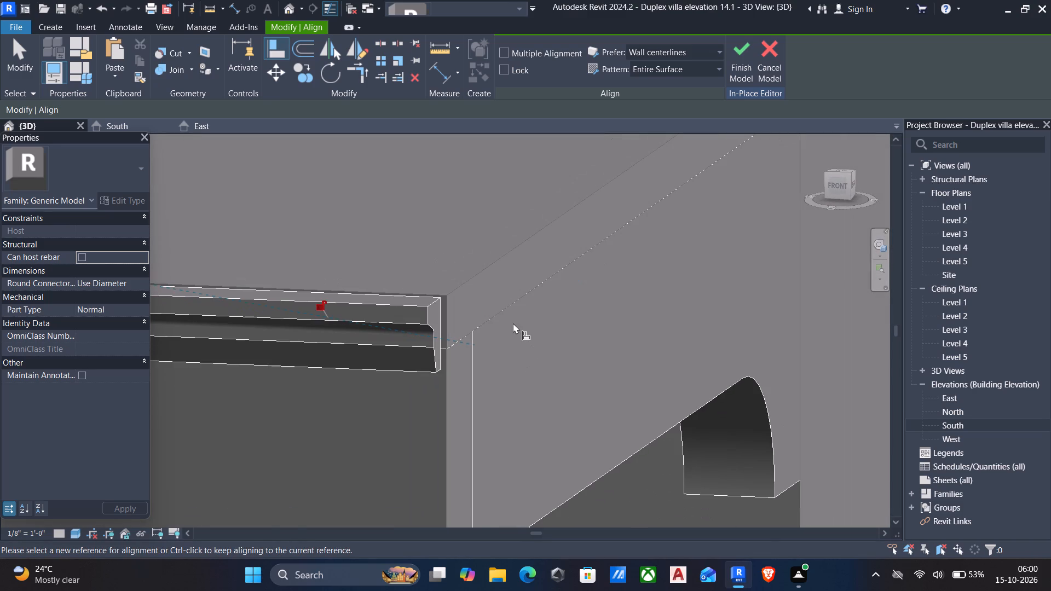
pyautogui.press('Escape')
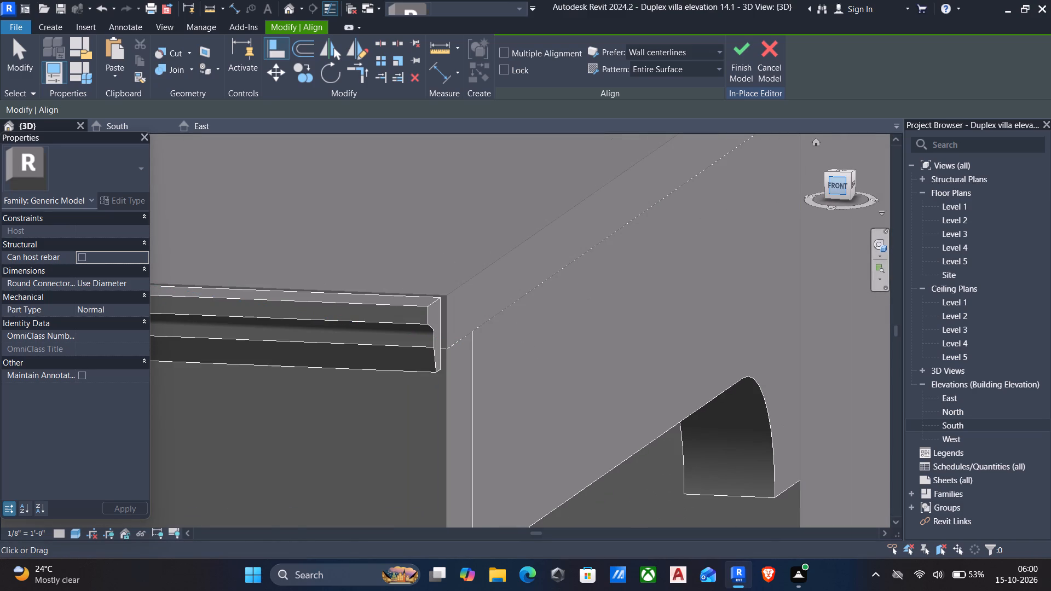
# Align the roof moulding's top face with the roof slab's top face.
pyautogui.scroll(5, 399, 335)
pyautogui.scroll(4, 467, 273)
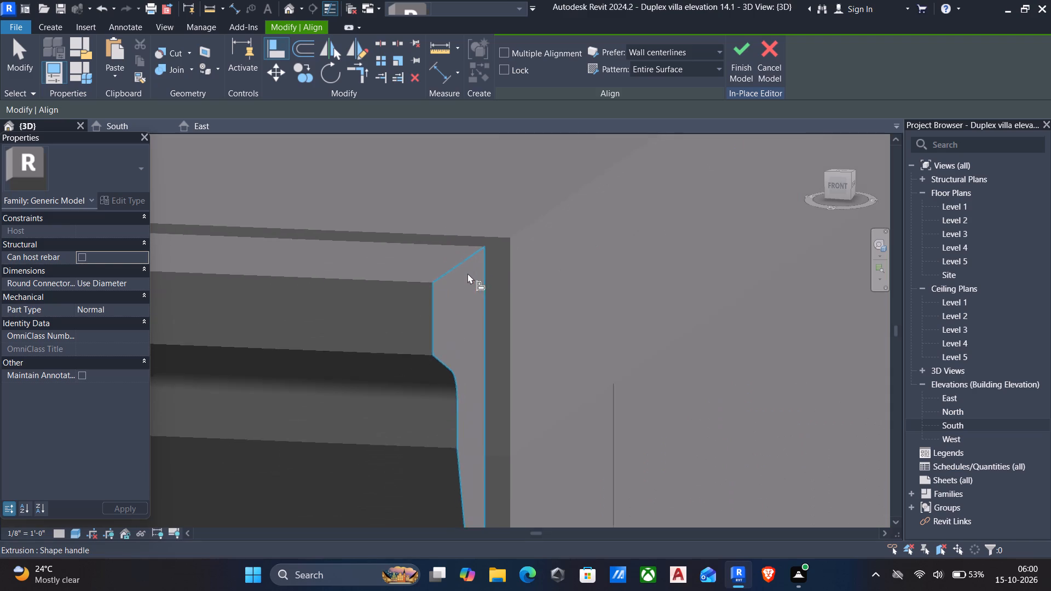
pyautogui.scroll(2, 467, 273)
pyautogui.click(478, 226)
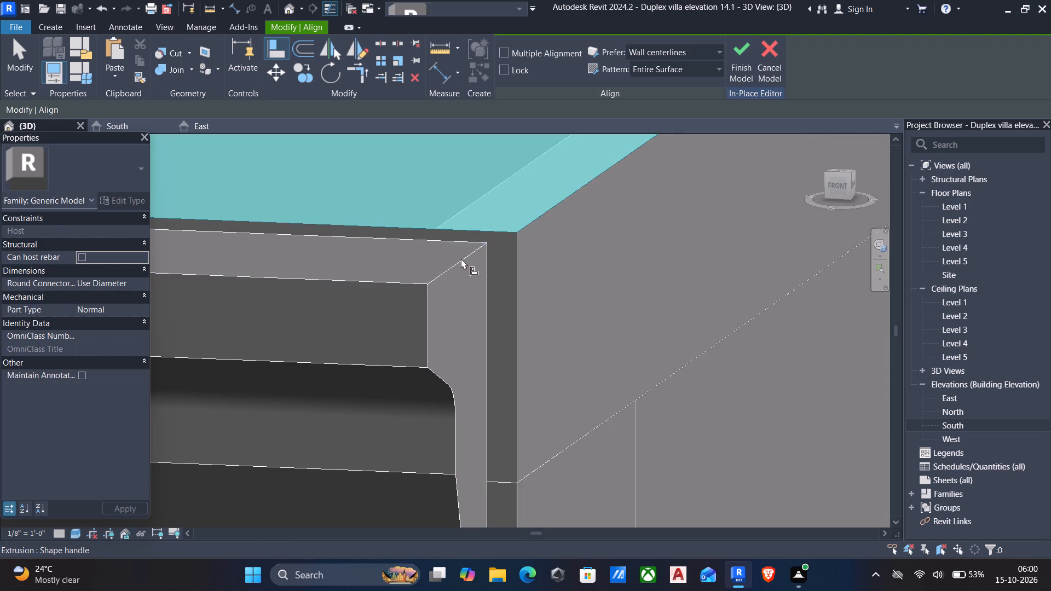
pyautogui.click(461, 258)
pyautogui.scroll(-10, 460, 261)
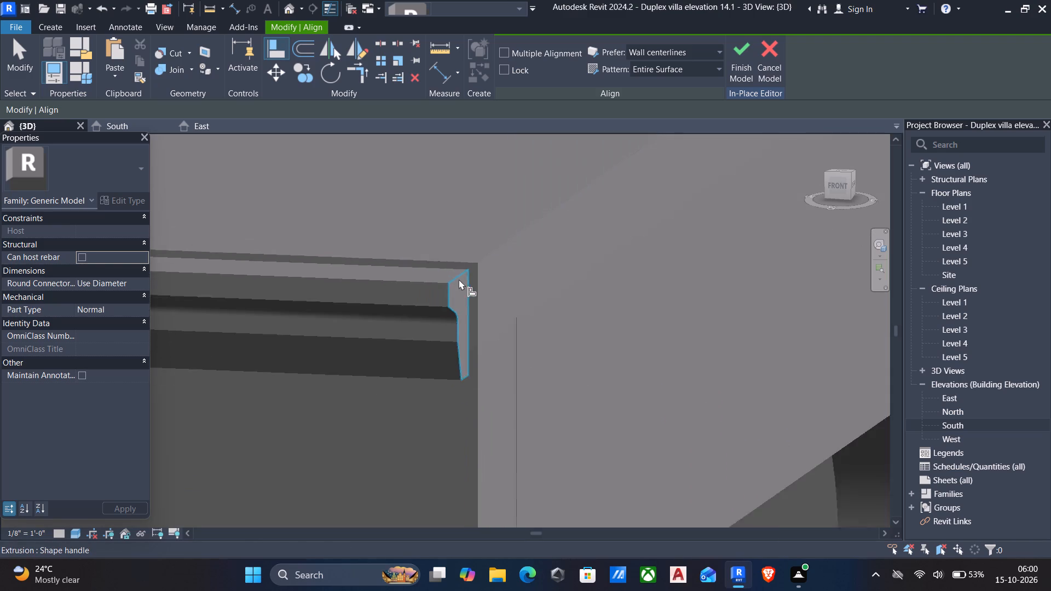
# Examine the aligned roof moulding and slab corner over the right-hand porch, obliquely and from the front.
pyautogui.scroll(-19, 459, 279)
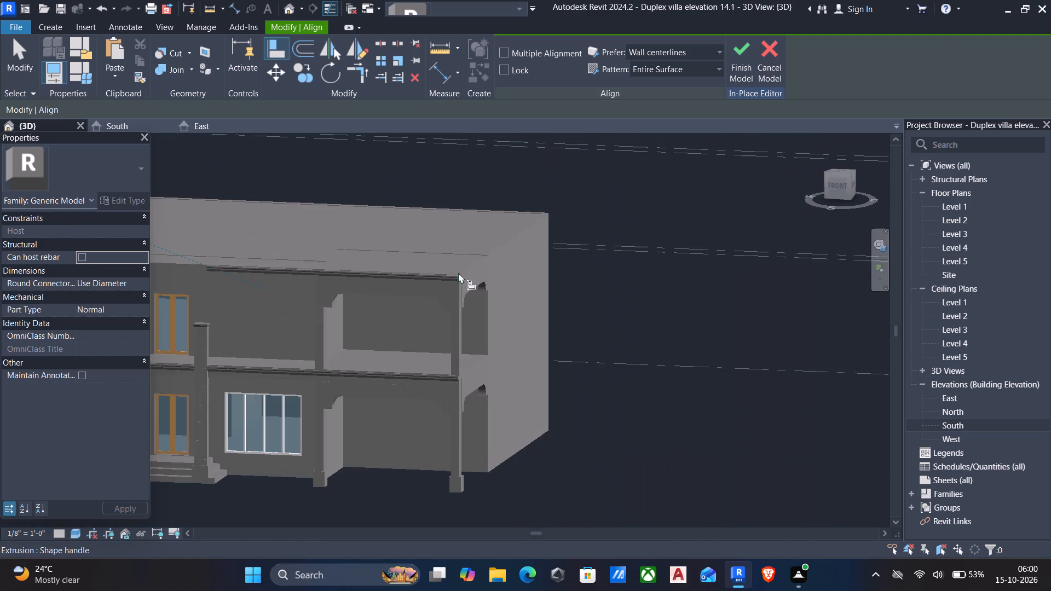
pyautogui.scroll(10, 444, 265)
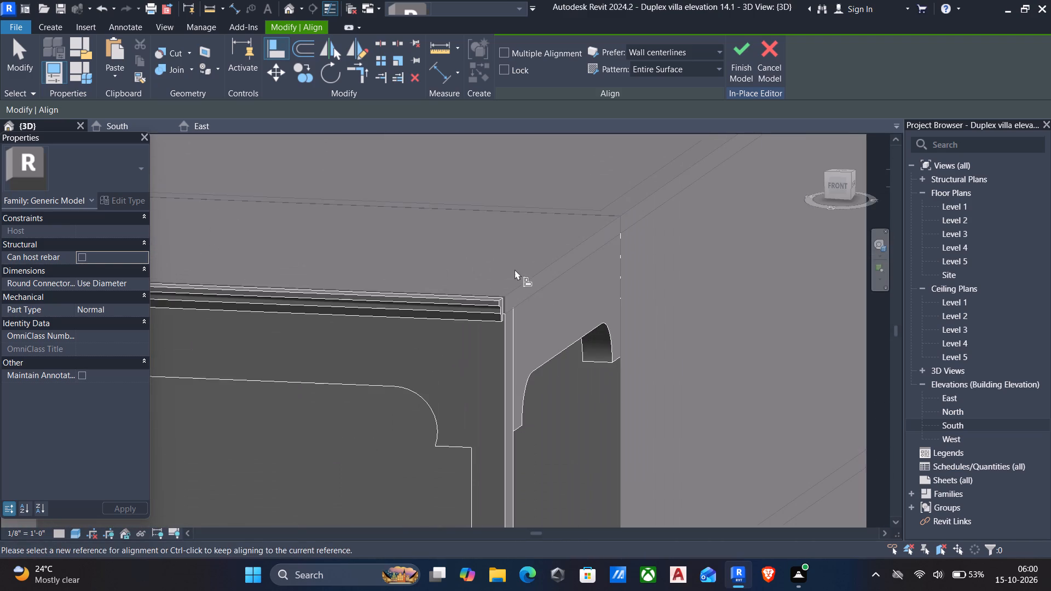
pyautogui.scroll(5, 510, 294)
pyautogui.press('Escape')
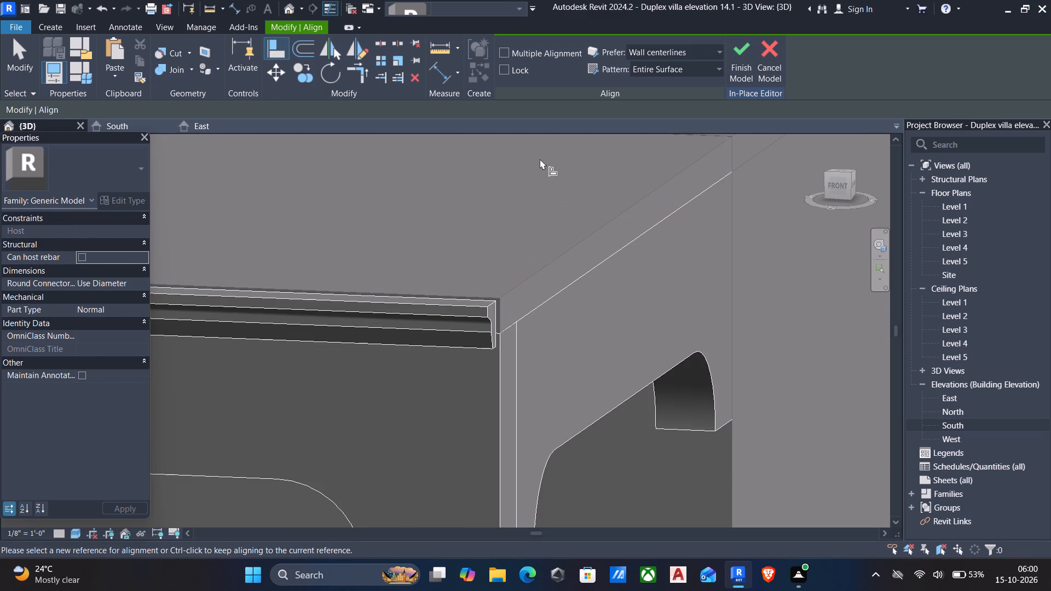
pyautogui.click(831, 190)
pyautogui.scroll(5, 514, 308)
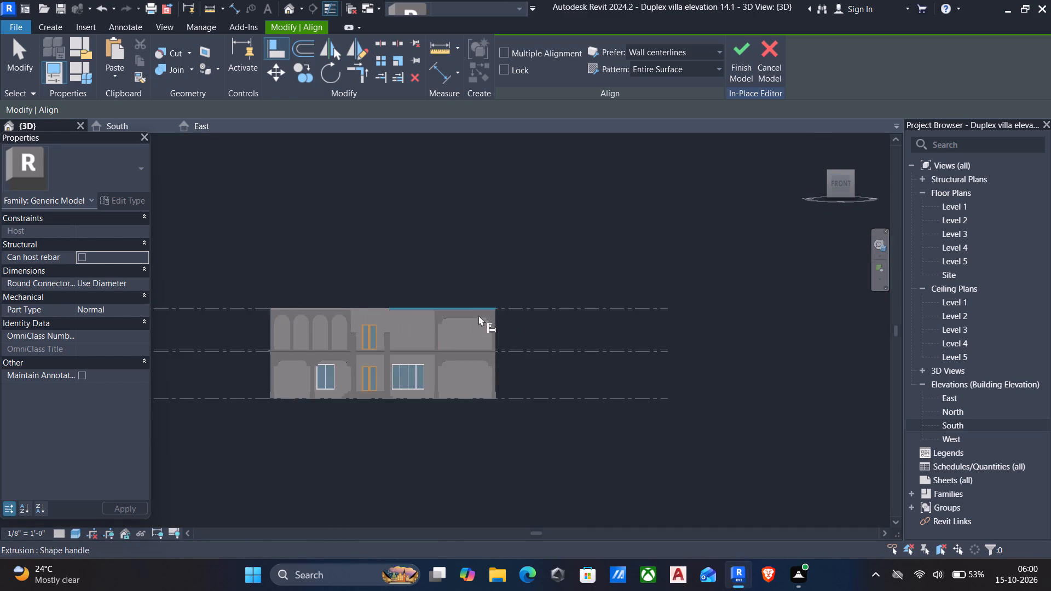
pyautogui.scroll(16, 475, 316)
pyautogui.scroll(5, 606, 309)
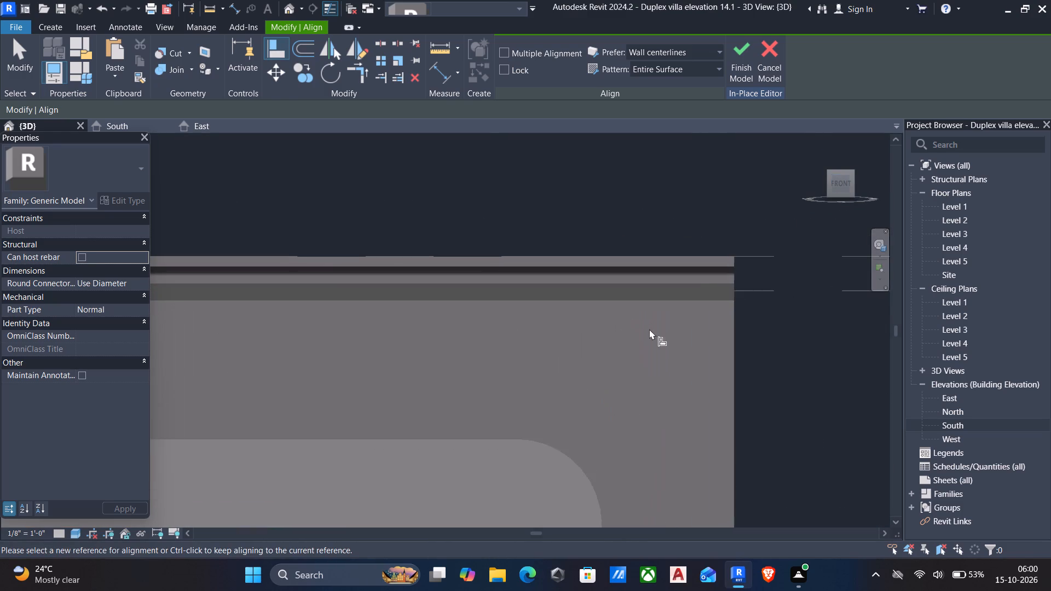
pyautogui.scroll(11, 763, 294)
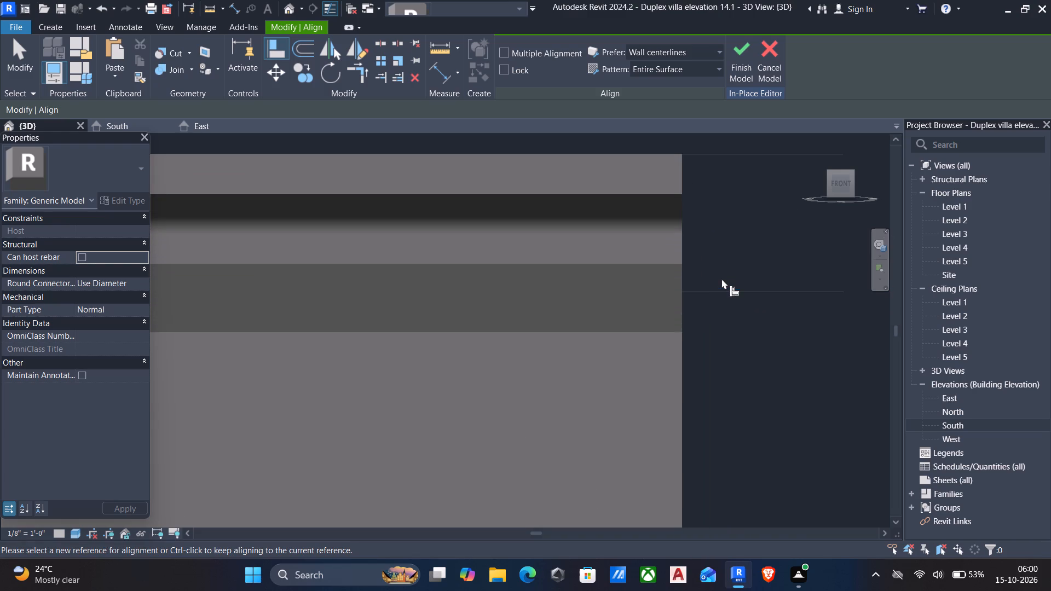
pyautogui.scroll(5, 703, 276)
pyautogui.scroll(5, 641, 265)
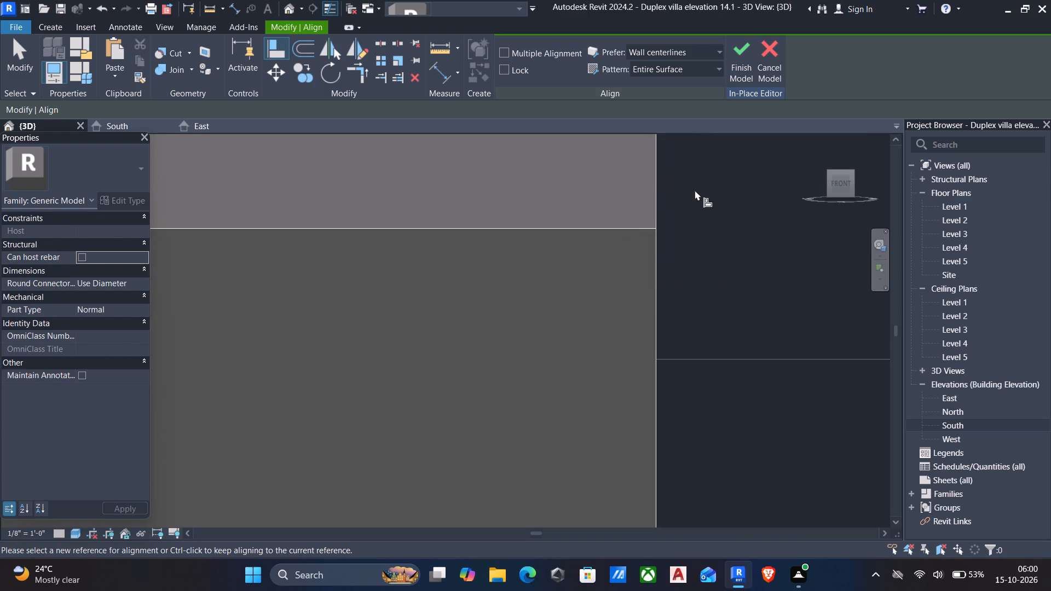
# Finish the in-place model of the roof moulding and side arch panel.
pyautogui.click(737, 49)
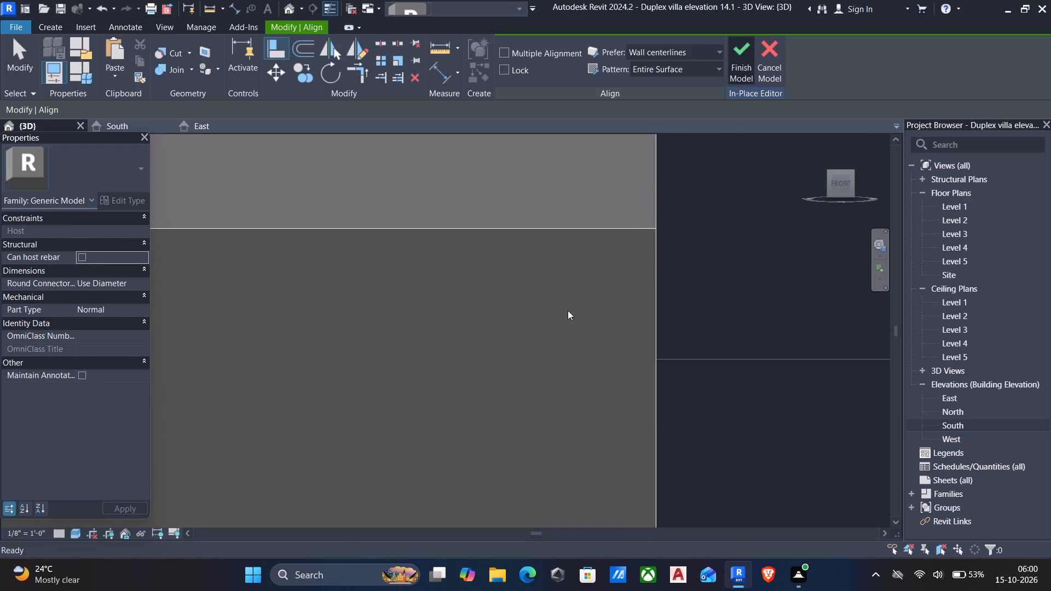
# Examine the upper-floor facade around the balcony's double glass door, the two flanking pillars and the unfinished end of the roof moulding.
pyautogui.scroll(-5, 568, 310)
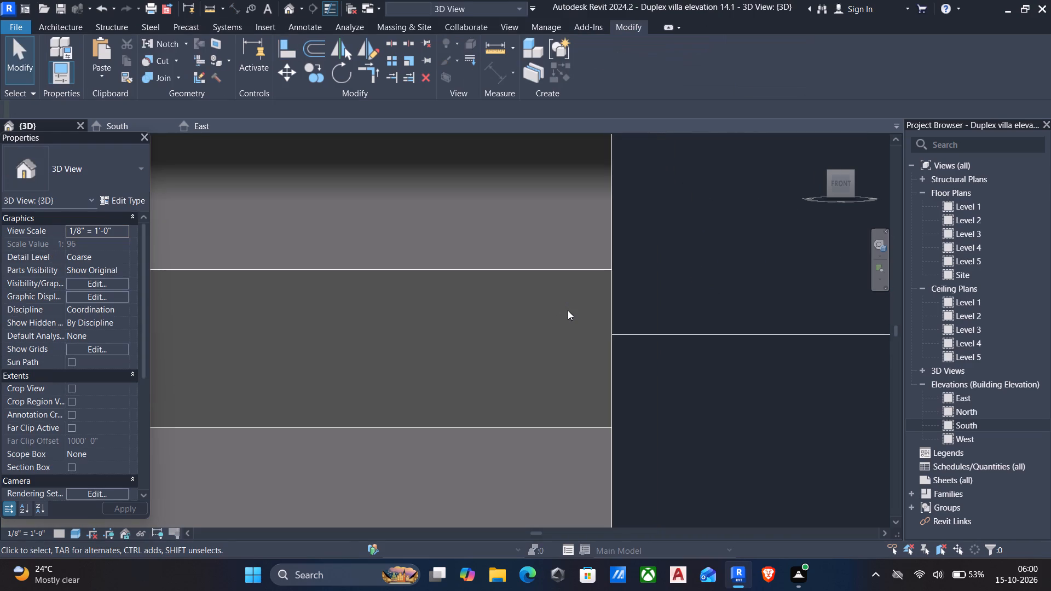
pyautogui.scroll(-12, 554, 321)
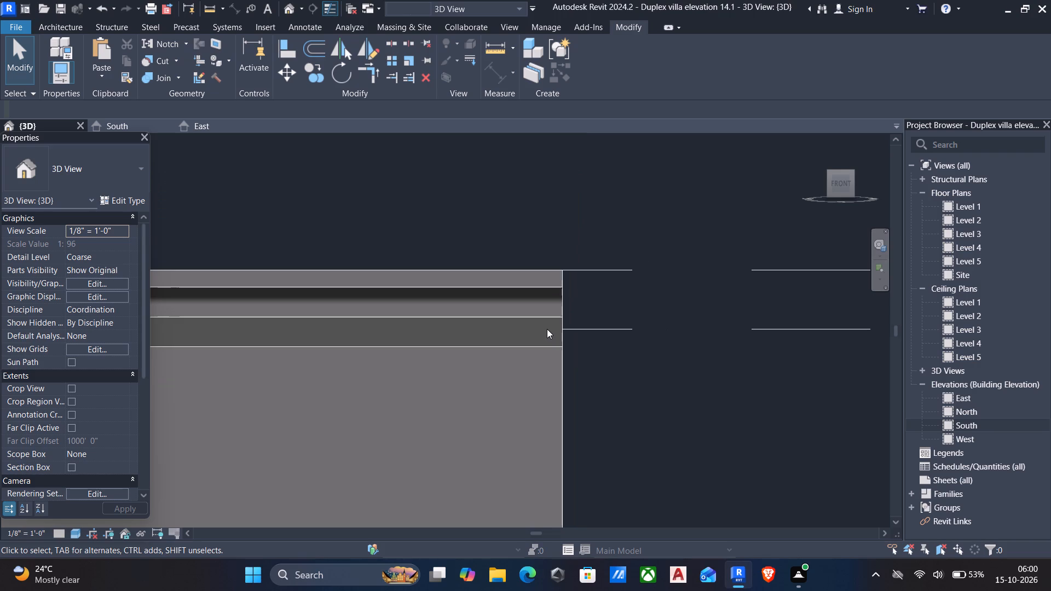
pyautogui.scroll(-5, 536, 364)
pyautogui.moveTo(525, 368); pyautogui.dragTo(698, 373, button='middle')
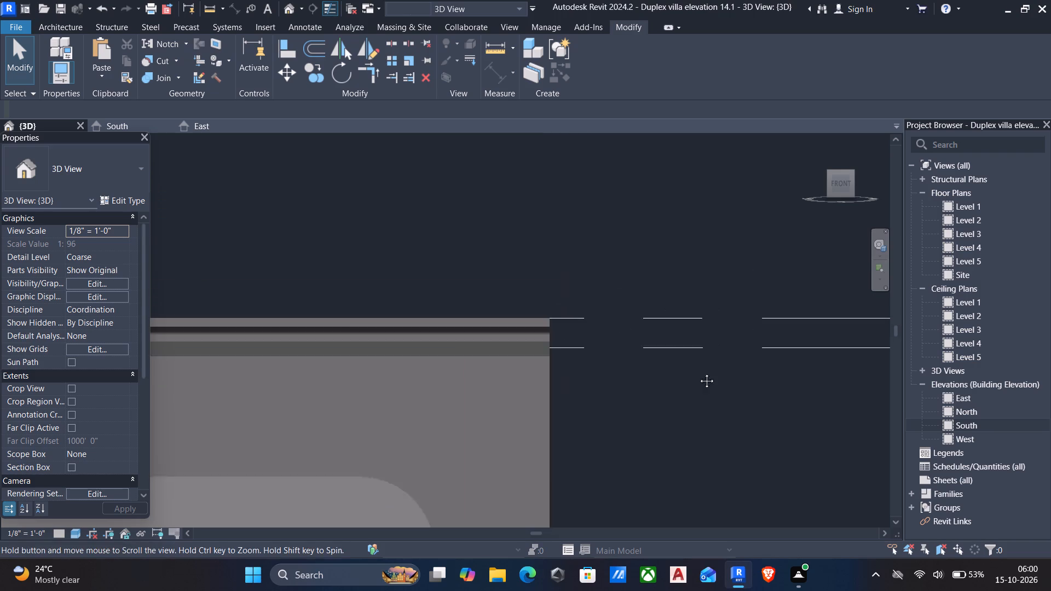
pyautogui.moveTo(698, 373); pyautogui.dragTo(736, 369, button='middle')
pyautogui.scroll(-5, 740, 366)
pyautogui.moveTo(480, 387); pyautogui.dragTo(692, 351, button='middle')
pyautogui.scroll(-5, 693, 351)
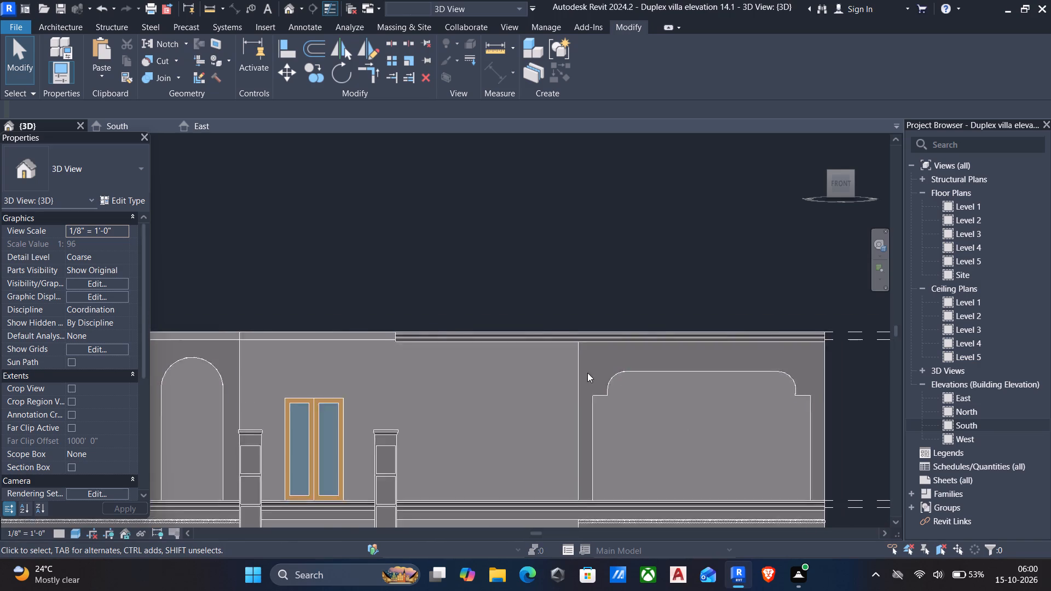
pyautogui.moveTo(587, 373); pyautogui.dragTo(792, 367, button='middle')
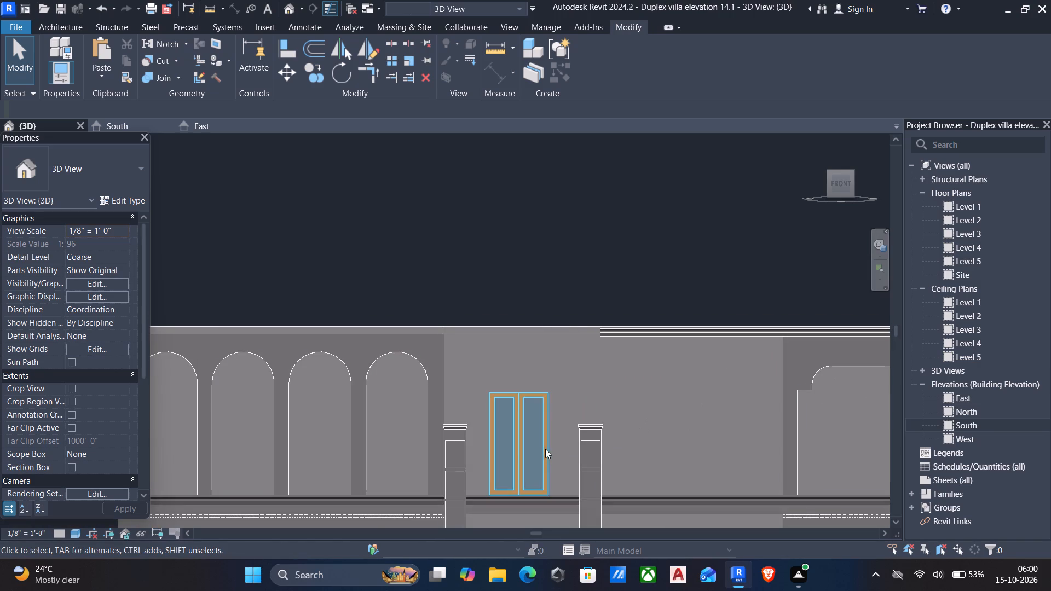
pyautogui.scroll(5, 534, 449)
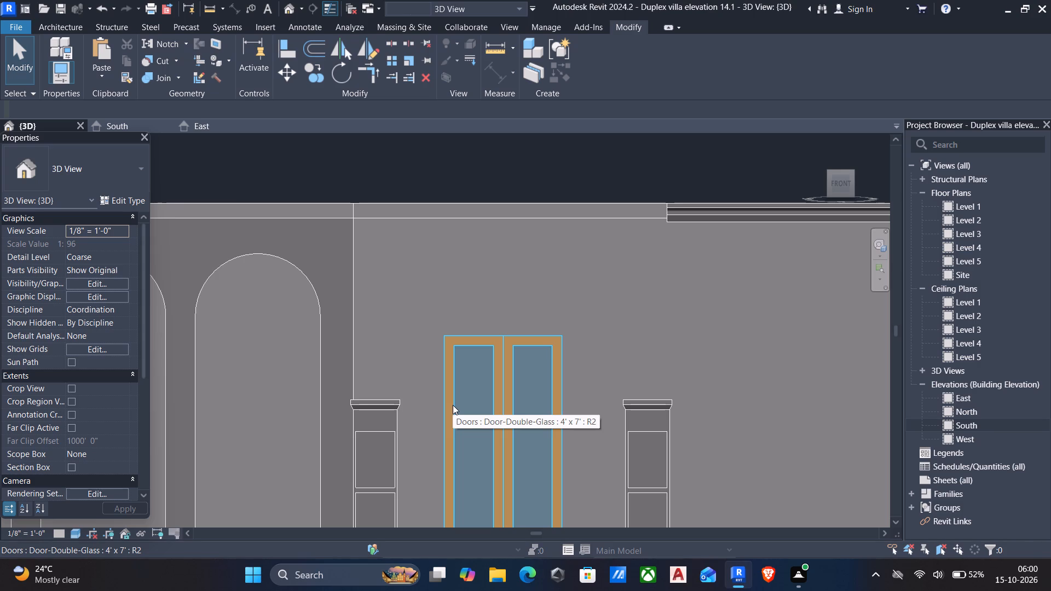
pyautogui.moveTo(453, 405); pyautogui.dragTo(438, 412, button='middle')
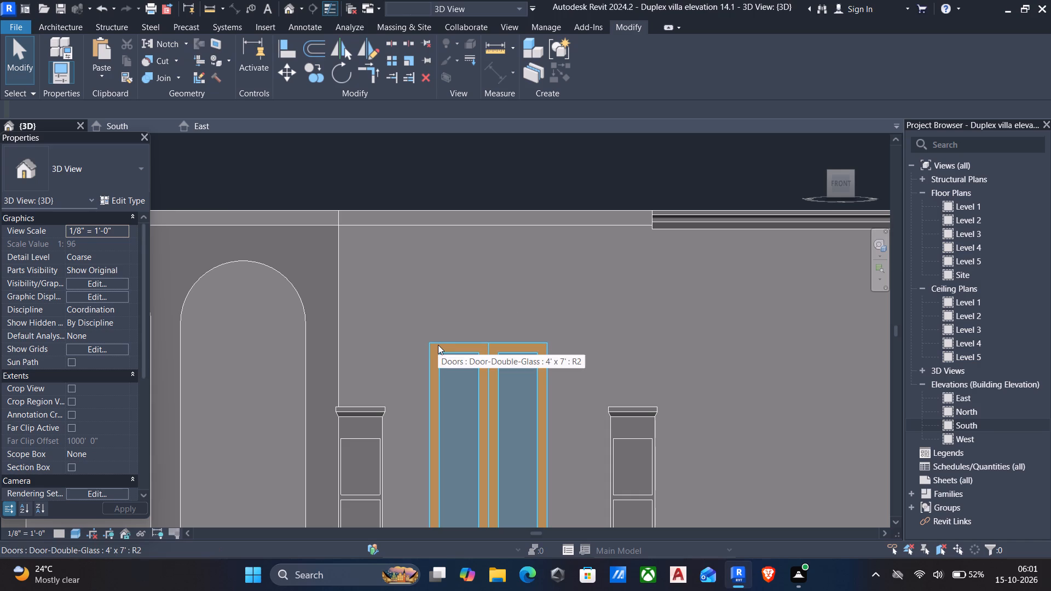
pyautogui.keyDown('shift'); pyautogui.moveTo(438, 345); pyautogui.dragTo(418, 374, button='middle'); pyautogui.keyUp('shift')
pyautogui.moveTo(425, 361); pyautogui.dragTo(566, 153, button='middle')
pyautogui.keyDown('shift'); pyautogui.moveTo(535, 213); pyautogui.dragTo(533, 215, button='middle'); pyautogui.keyUp('shift')
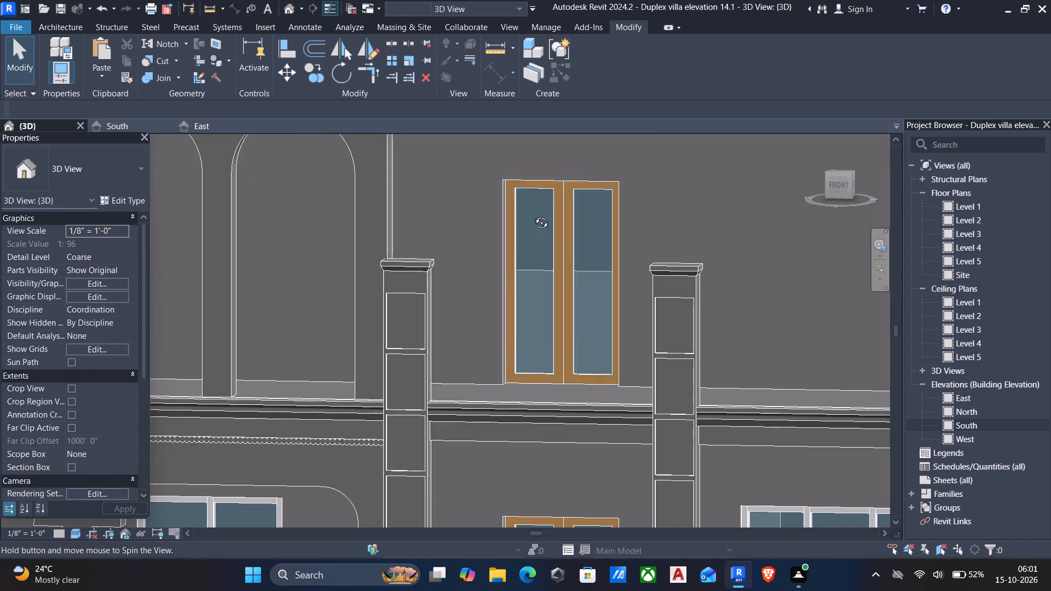
pyautogui.keyDown('shift'); pyautogui.moveTo(533, 215); pyautogui.dragTo(523, 274, button='middle'); pyautogui.keyUp('shift')
pyautogui.moveTo(524, 273); pyautogui.dragTo(553, 215, button='middle')
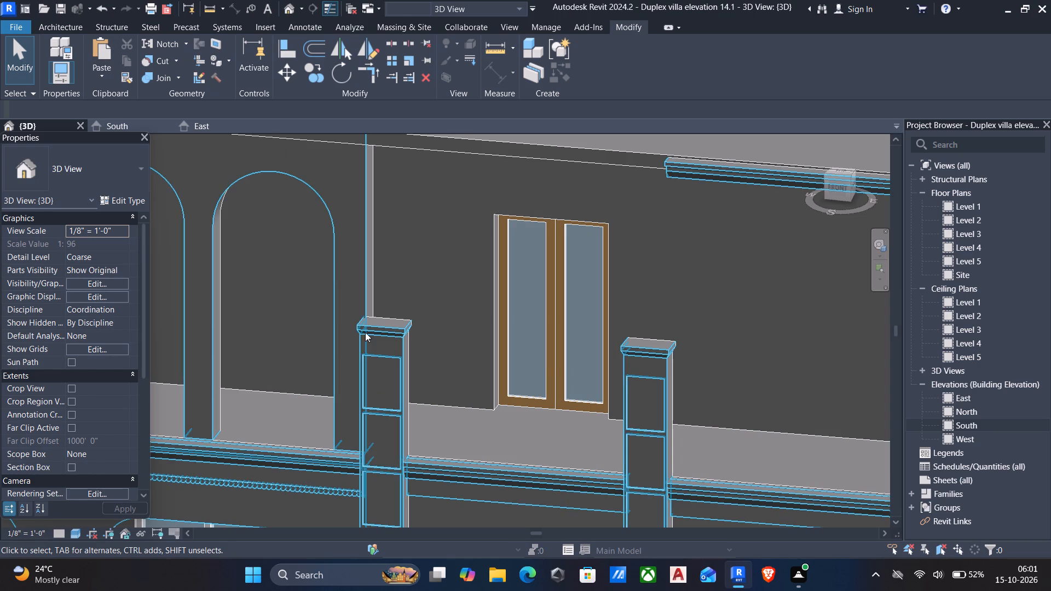
# Edit the facade's in-place model and start an extrusion on the top face of the cap of the pillar nearest the arches.
pyautogui.click(392, 320)
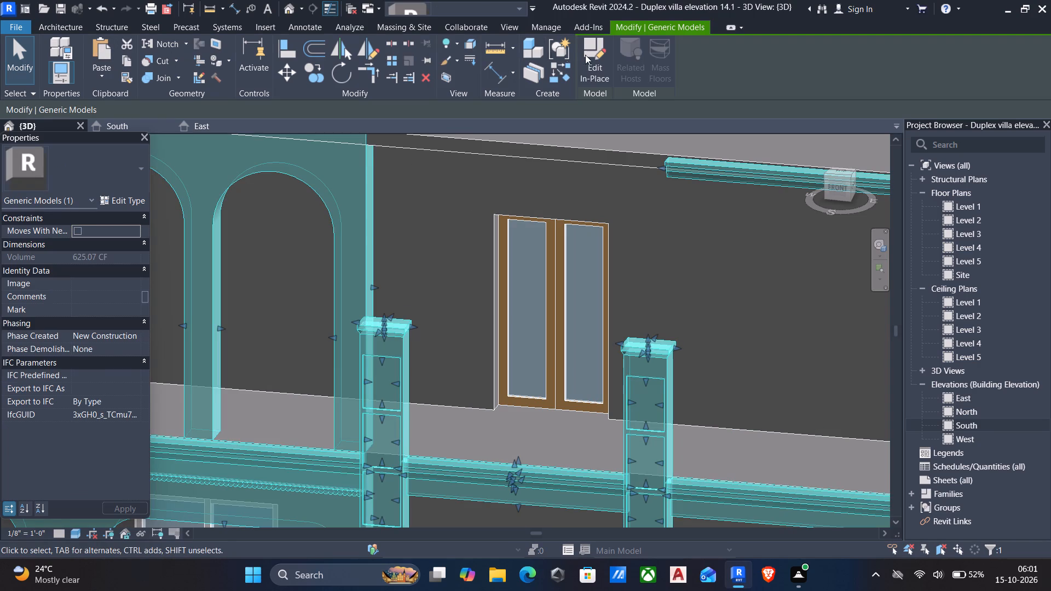
pyautogui.click(587, 55)
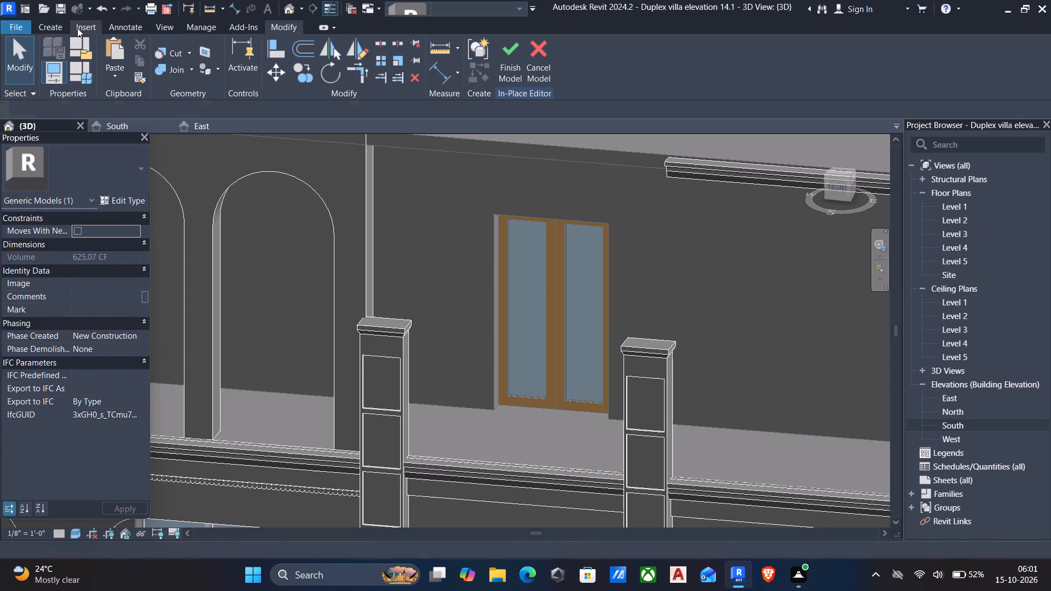
pyautogui.click(44, 25)
pyautogui.click(119, 54)
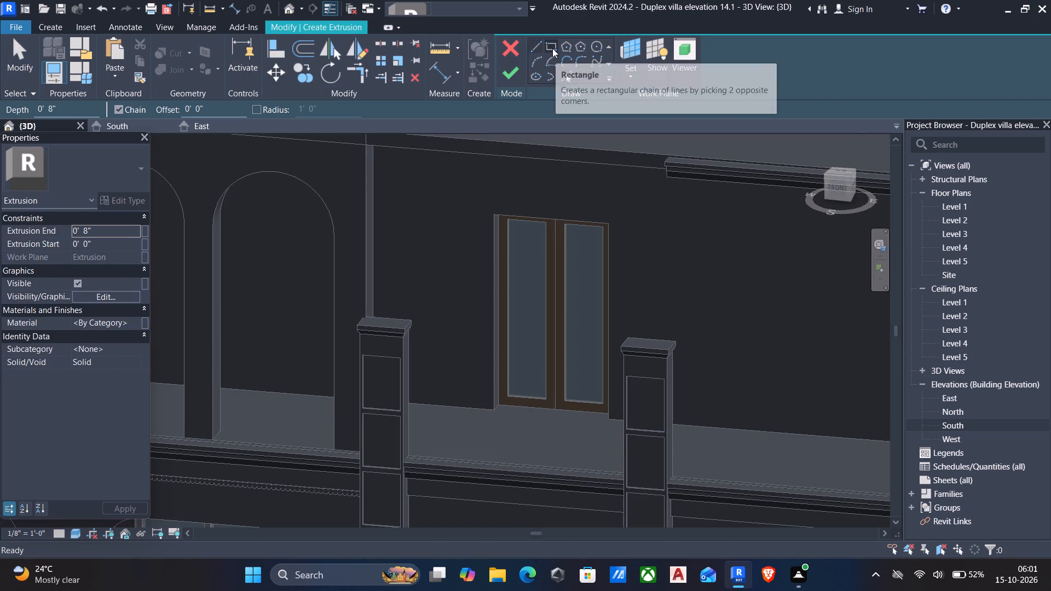
pyautogui.click(623, 80)
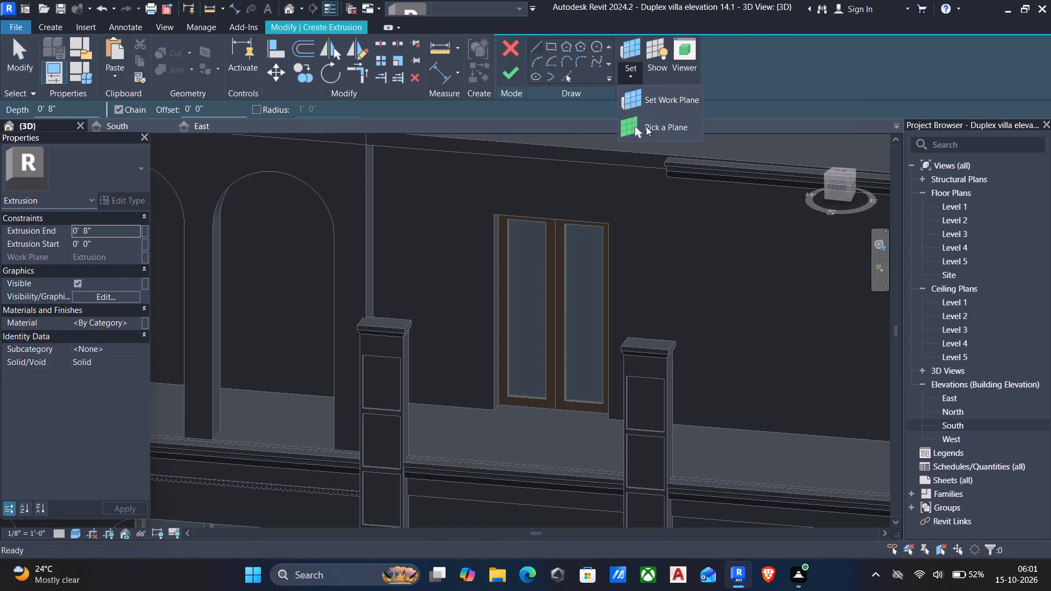
pyautogui.click(651, 125)
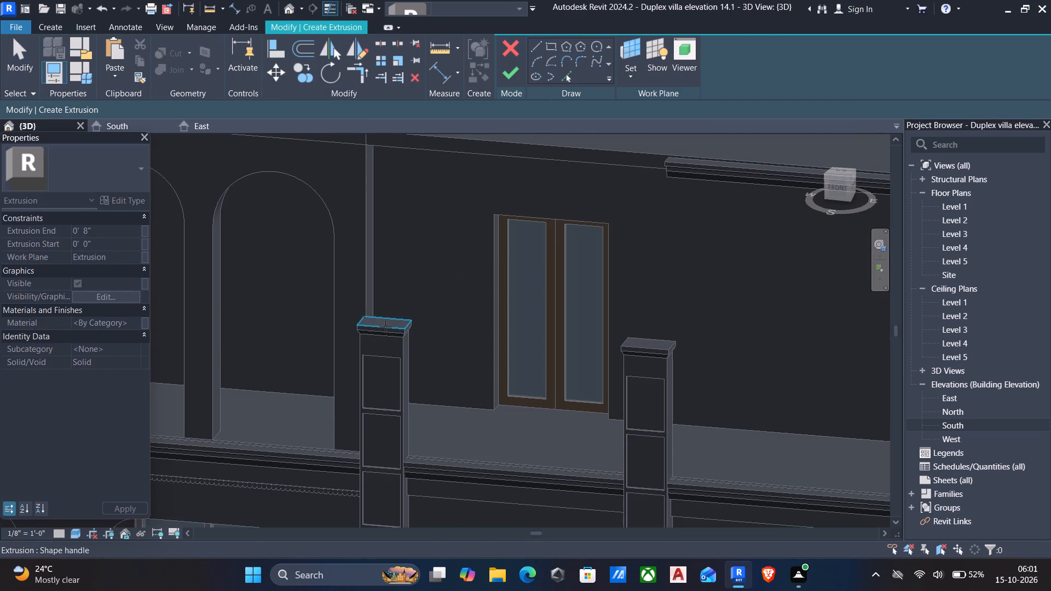
pyautogui.click(385, 327)
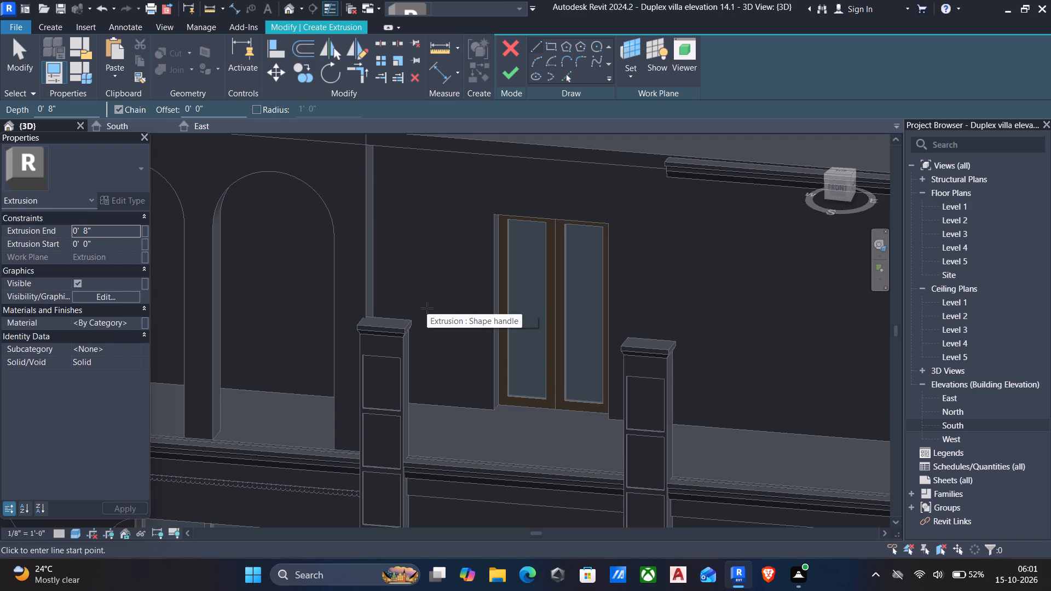
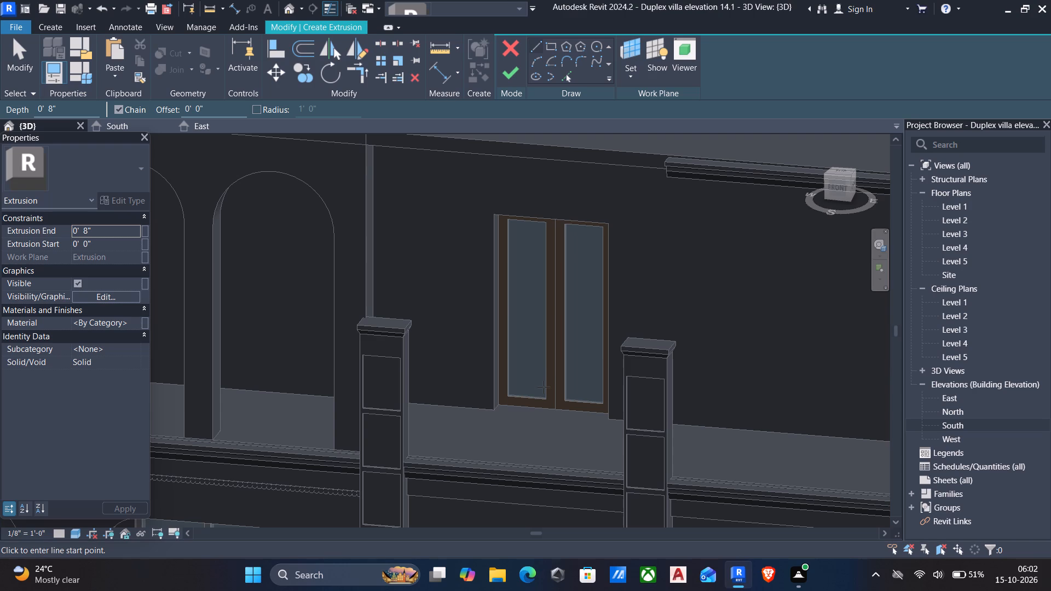
# Sketch a 1'-6" by 9 1/2" rectangle inset 1" from the edges of the pillar cap nearest the arches and extrude it 8".
pyautogui.click(548, 41)
pyautogui.scroll(3, 366, 315)
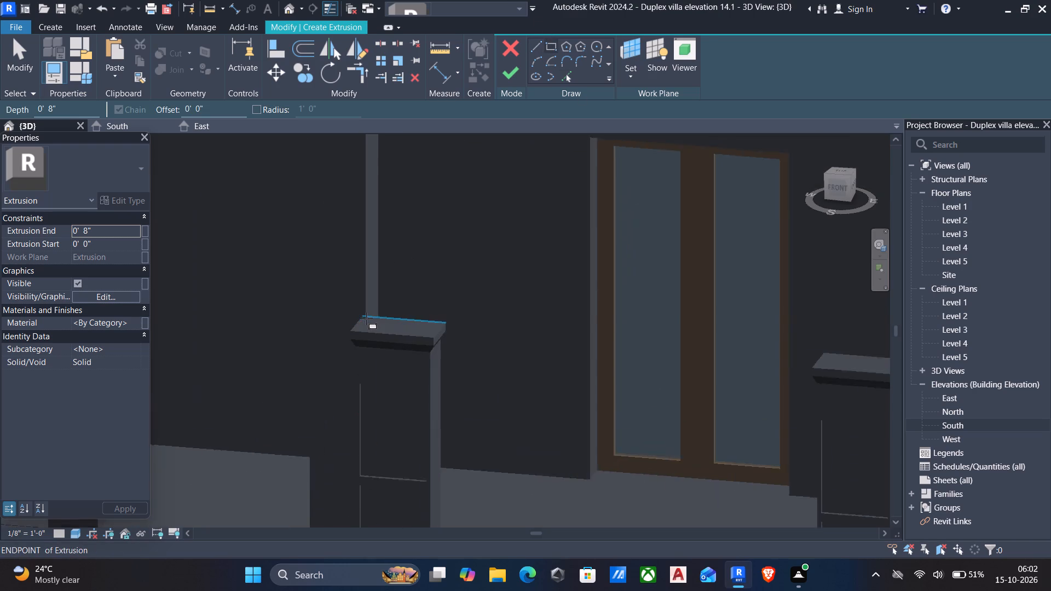
pyautogui.scroll(6, 366, 318)
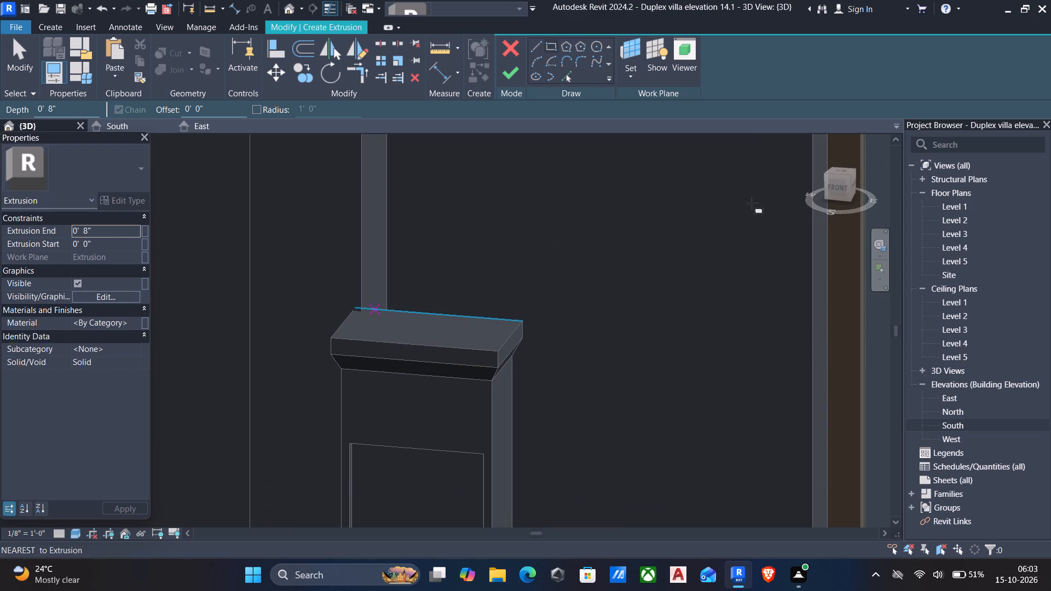
pyautogui.keyDown('shift'); pyautogui.moveTo(695, 212); pyautogui.dragTo(696, 212, button='middle'); pyautogui.keyUp('shift')
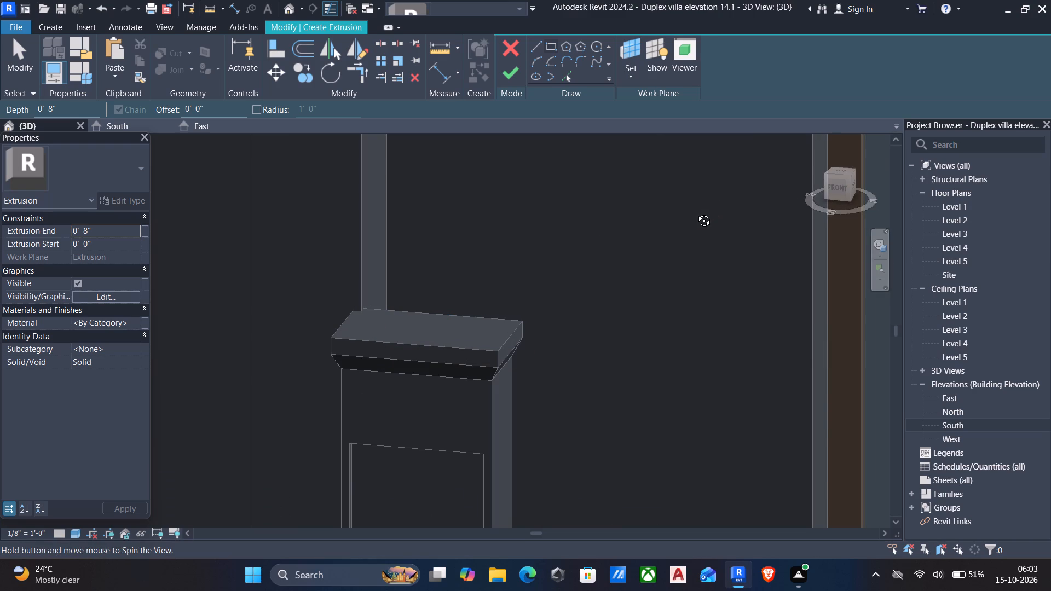
pyautogui.keyDown('shift'); pyautogui.moveTo(696, 212); pyautogui.dragTo(715, 212, button='middle'); pyautogui.keyUp('shift')
pyautogui.moveTo(697, 212); pyautogui.dragTo(558, 123, button='middle')
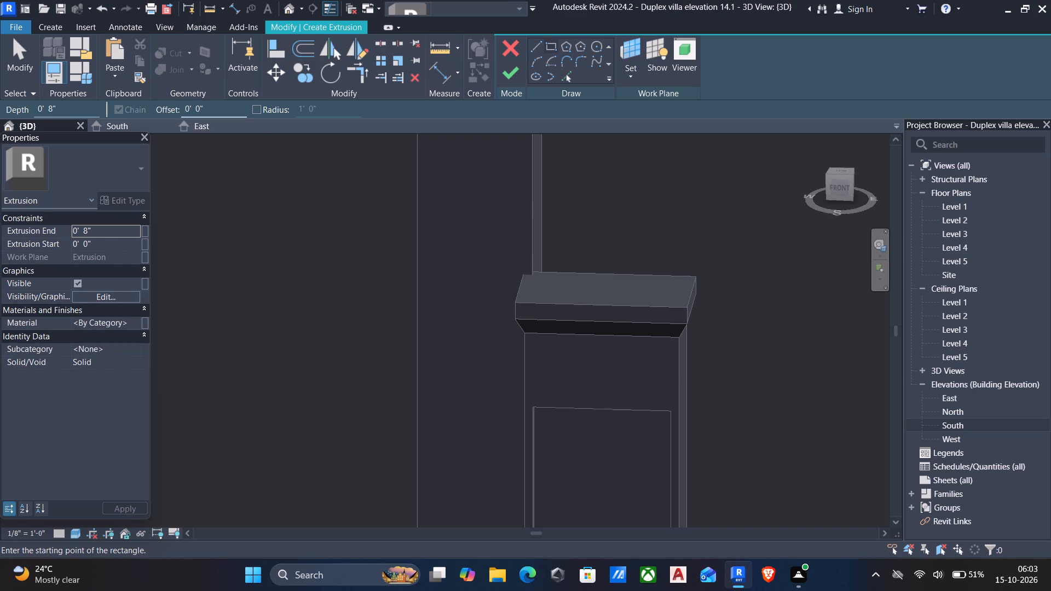
pyautogui.moveTo(235, 112); pyautogui.dragTo(62, 87)
pyautogui.press('1')
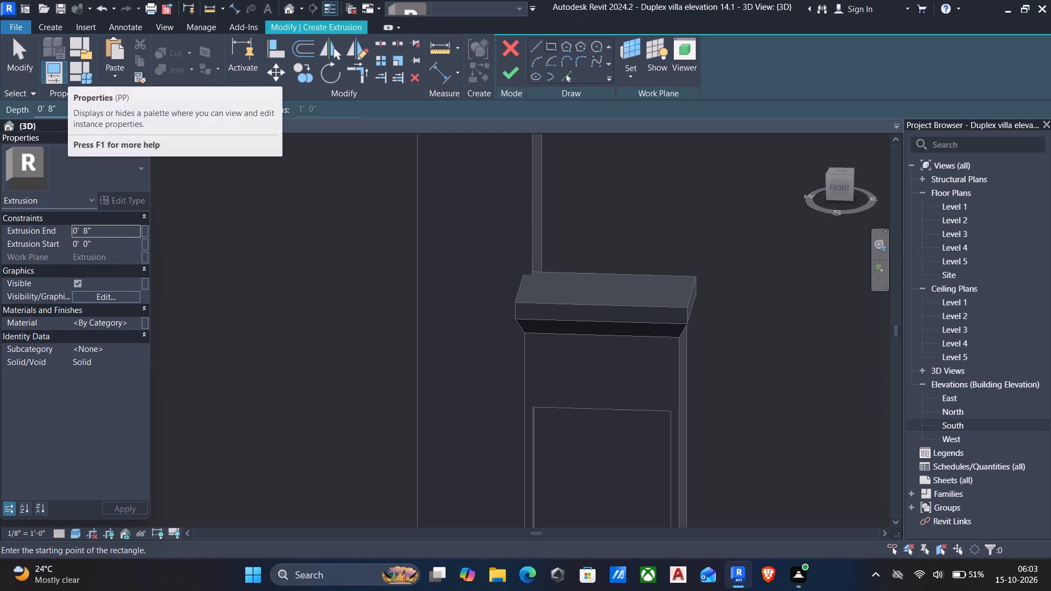
pyautogui.hotkey('shift', '"')
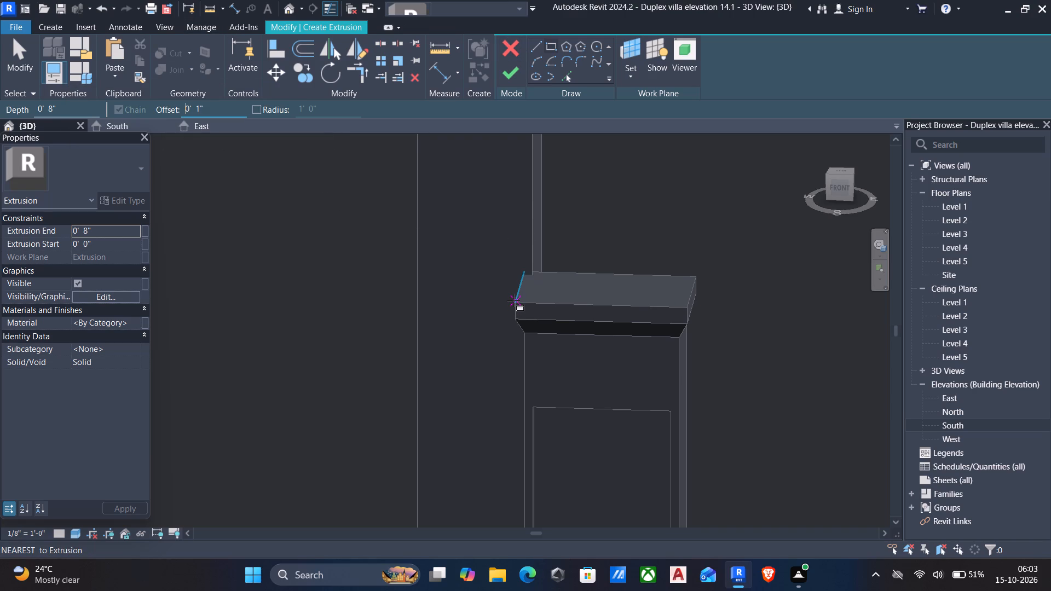
pyautogui.click(516, 303)
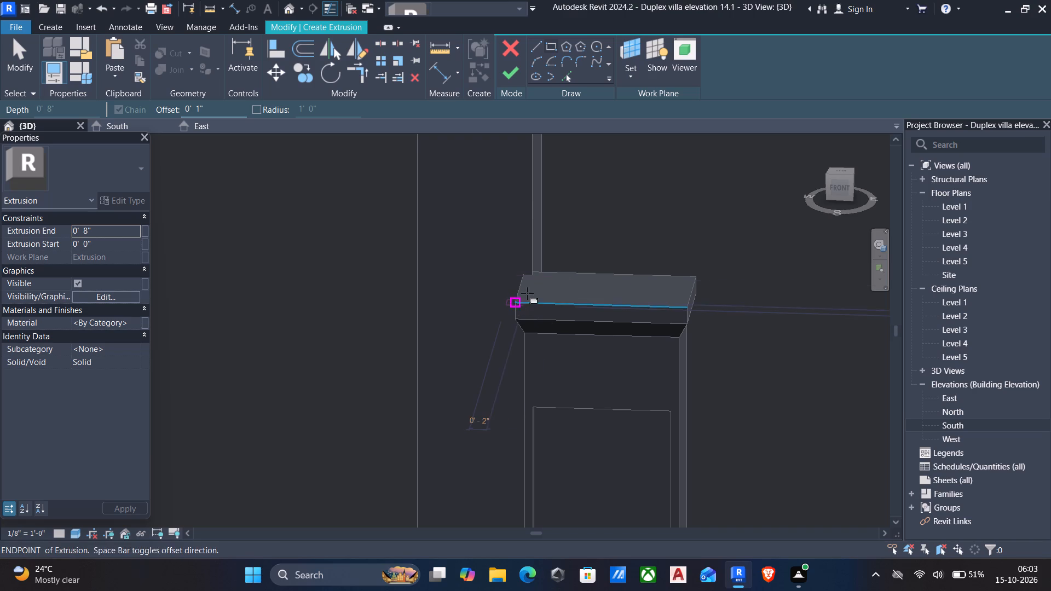
pyautogui.press('space')
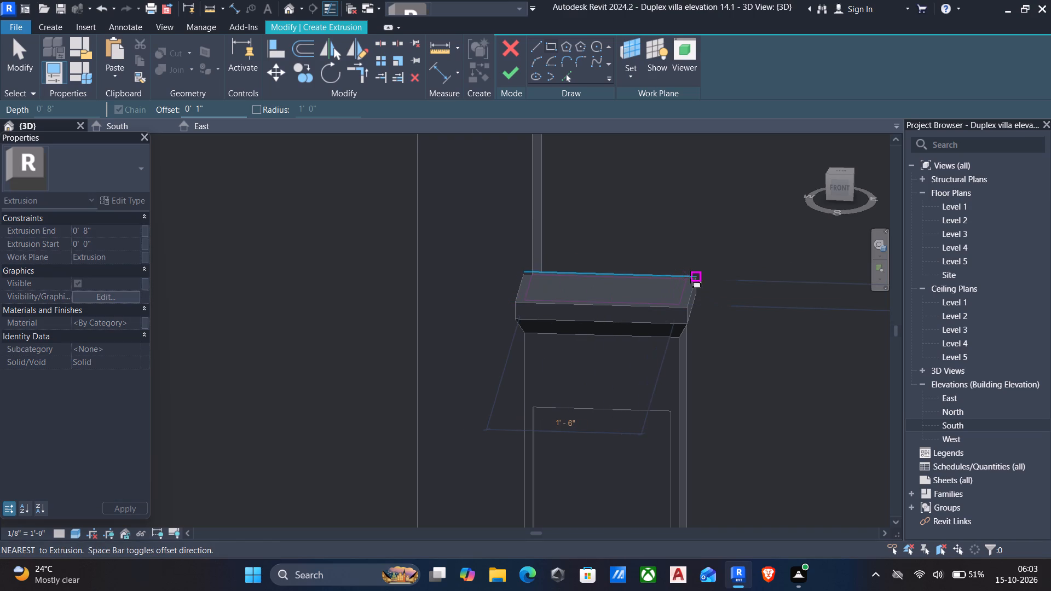
pyautogui.scroll(4, 691, 277)
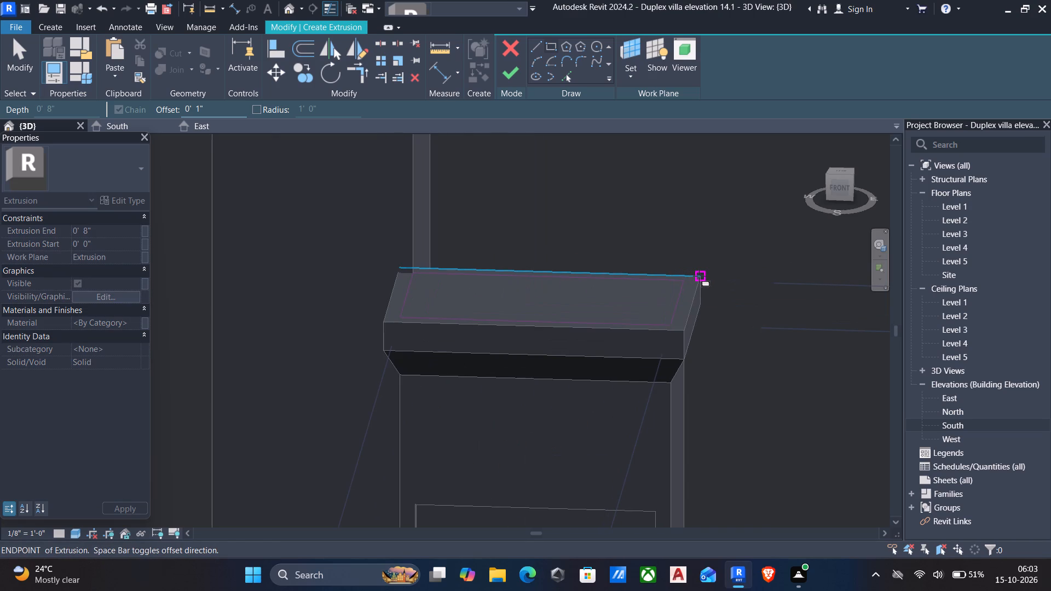
pyautogui.click(699, 276)
pyautogui.moveTo(572, 206); pyautogui.dragTo(550, 240, button='middle')
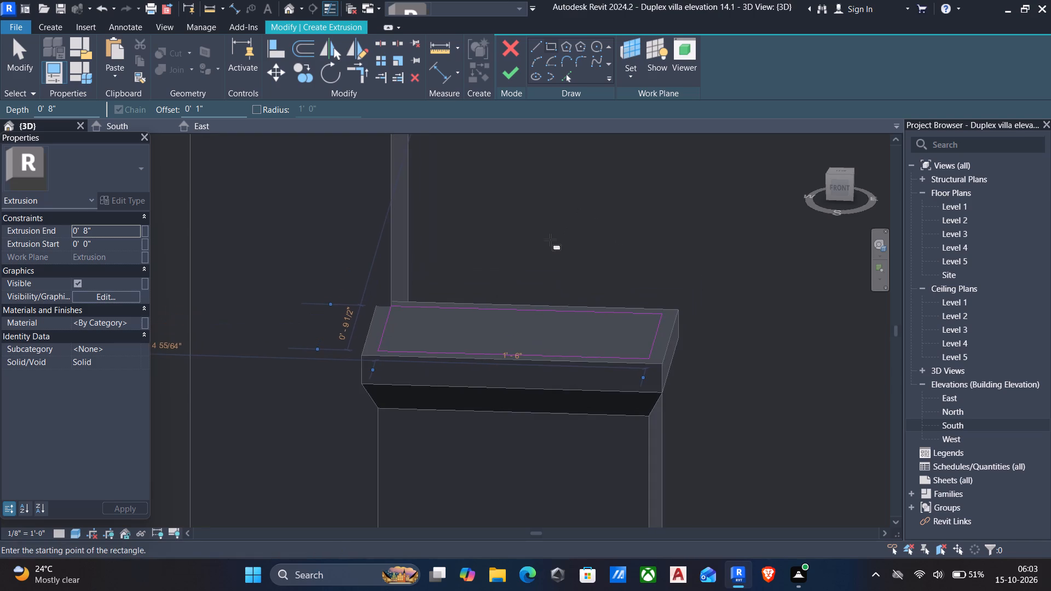
pyautogui.scroll(-2, 550, 240)
pyautogui.moveTo(541, 202); pyautogui.dragTo(498, 294, button='middle')
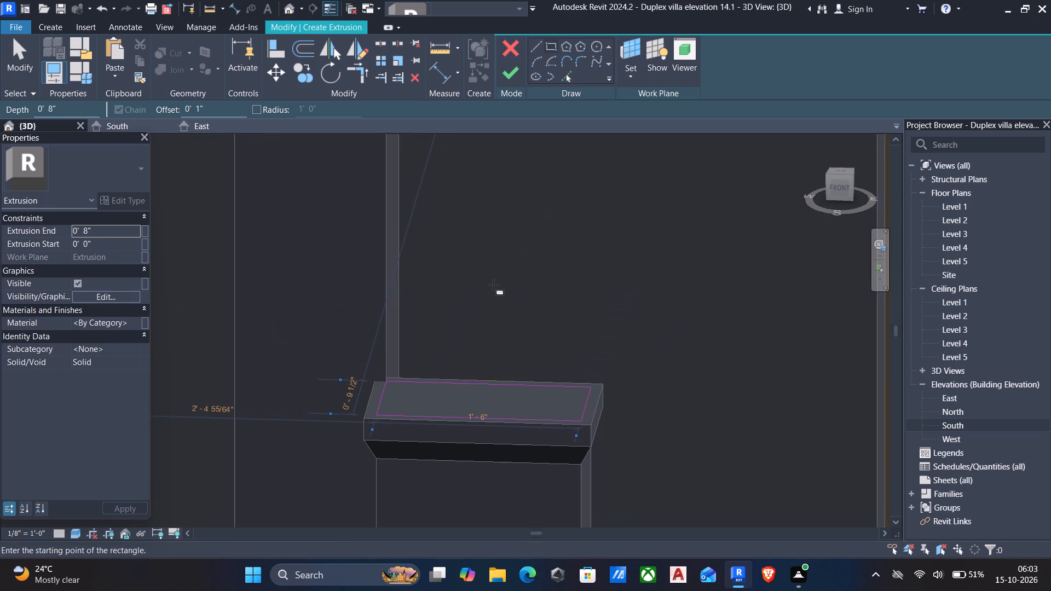
pyautogui.press('Escape')
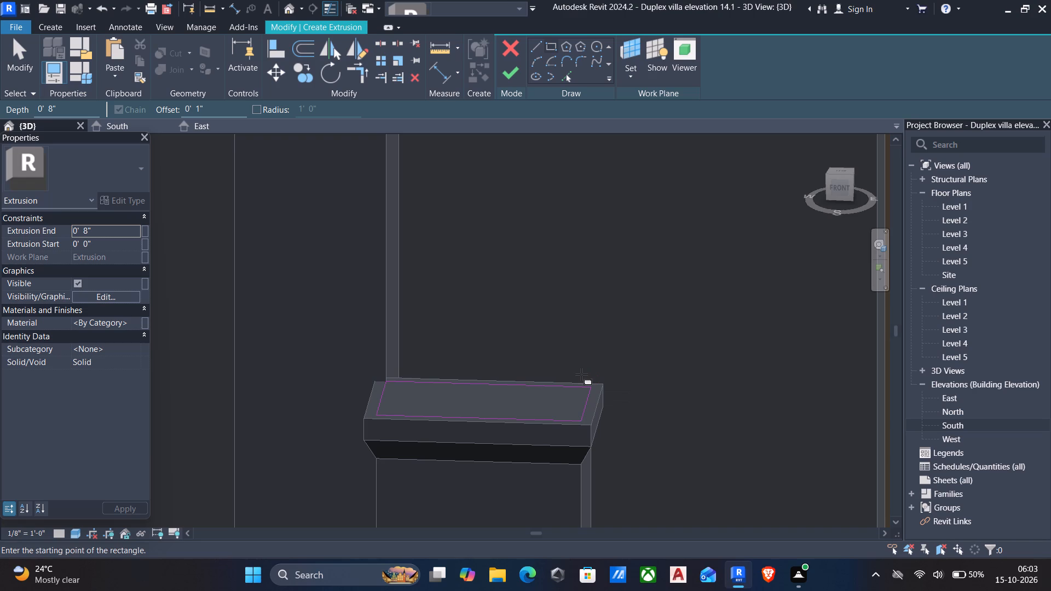
pyautogui.moveTo(583, 367); pyautogui.dragTo(460, 312, button='middle')
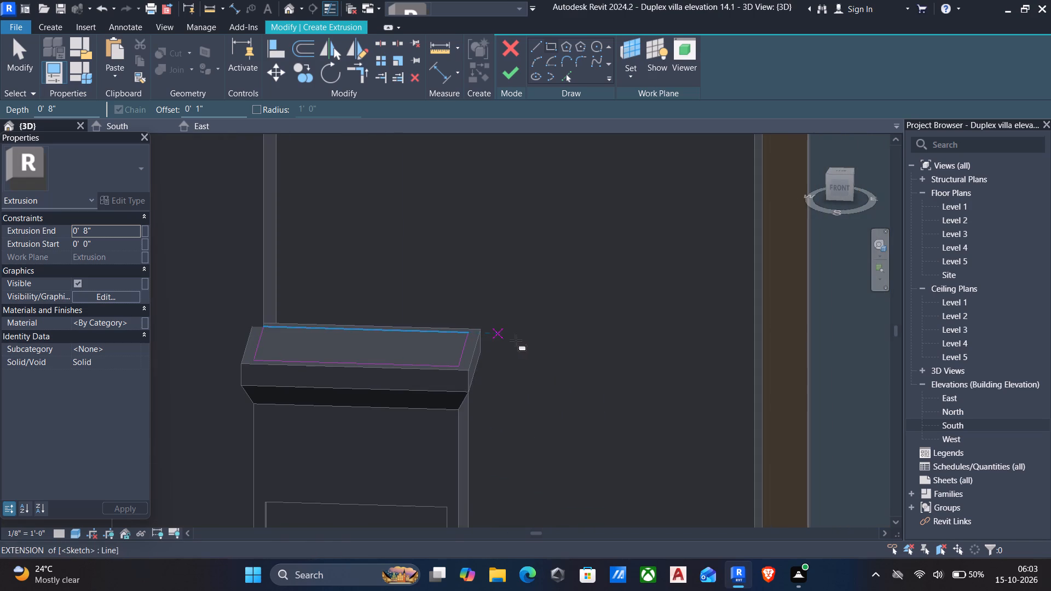
pyautogui.moveTo(517, 341); pyautogui.dragTo(355, 360, button='middle')
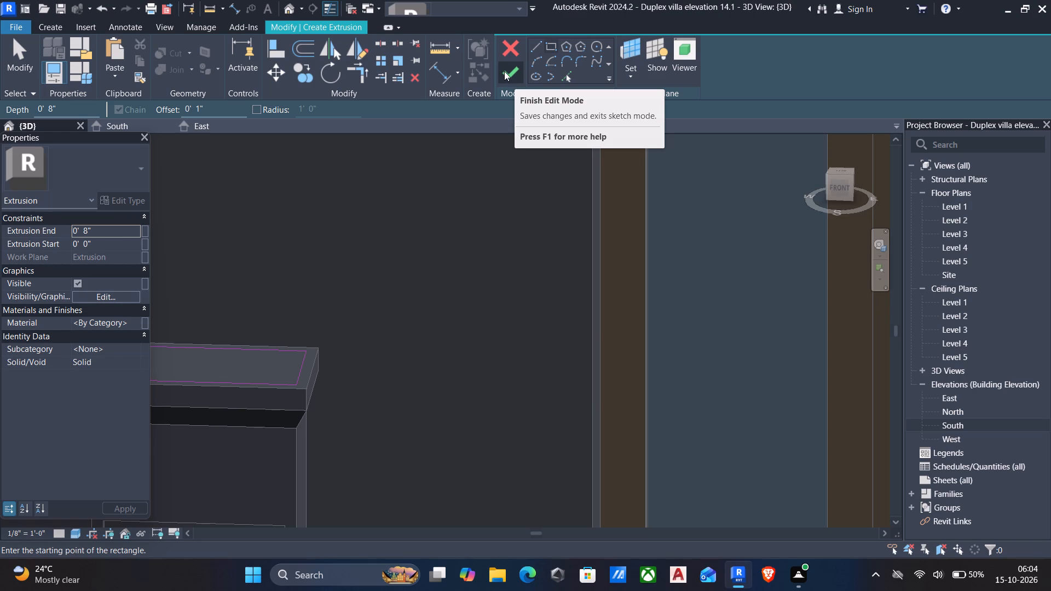
pyautogui.click(504, 71)
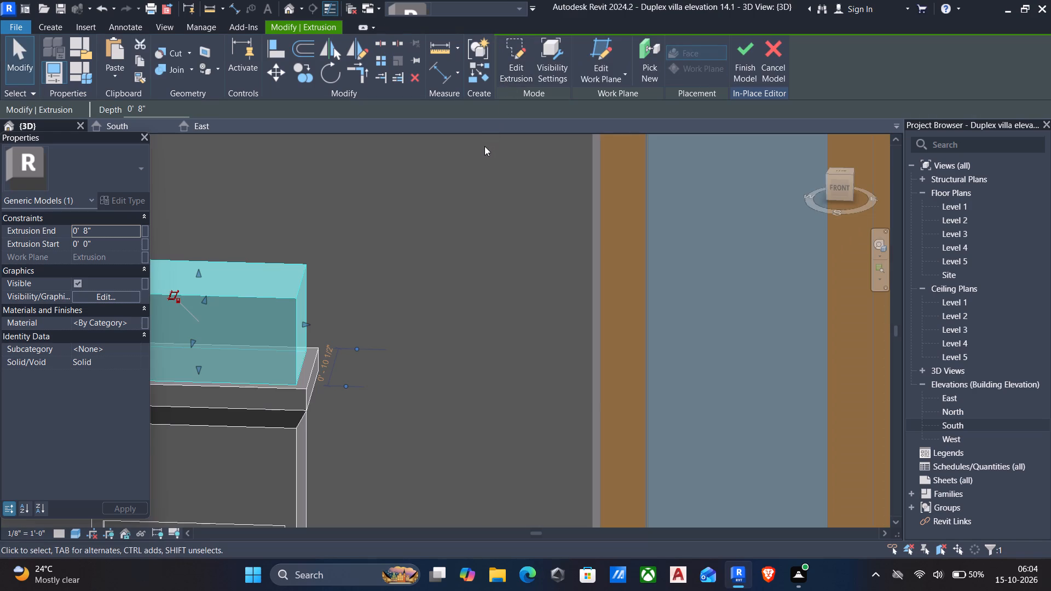
# Start another extrusion with the top face of the cap on the pillar across the double door as its work plane.
pyautogui.scroll(-7, 492, 200)
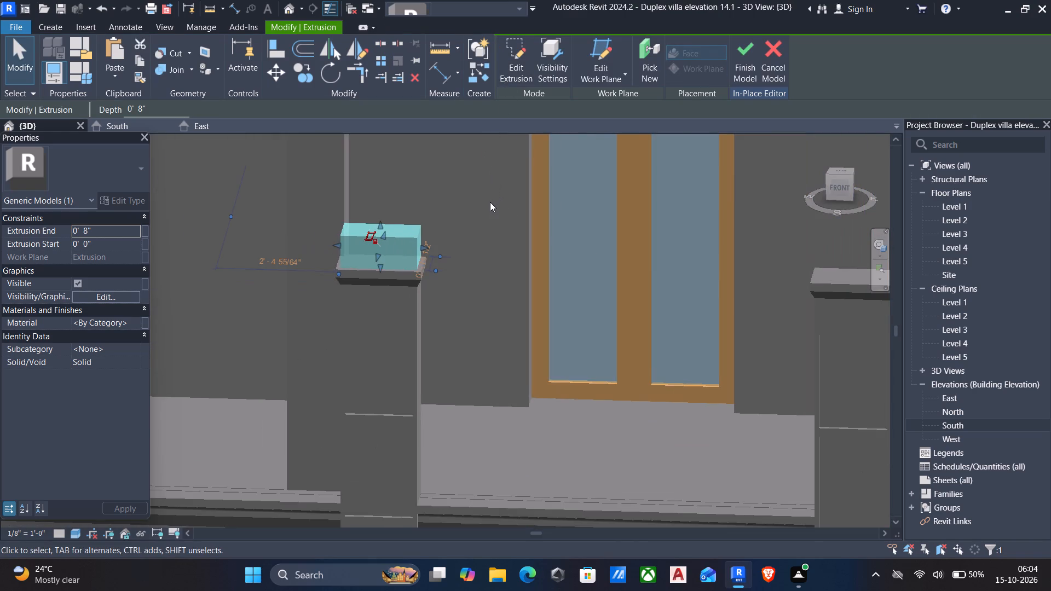
pyautogui.moveTo(519, 215); pyautogui.dragTo(474, 280, button='middle')
pyautogui.moveTo(483, 270); pyautogui.dragTo(475, 279)
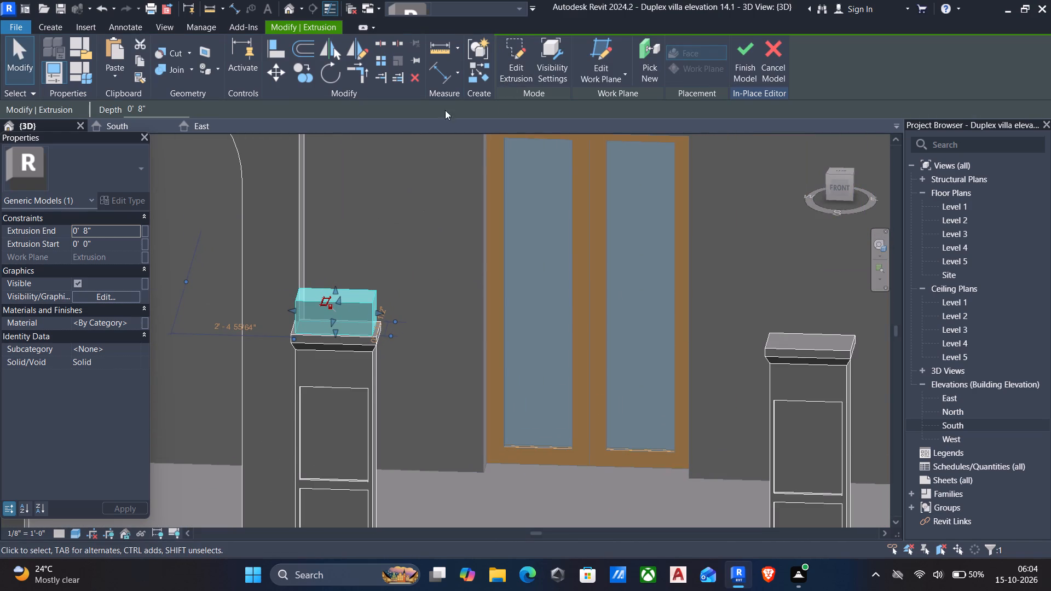
pyautogui.click(51, 23)
pyautogui.click(113, 42)
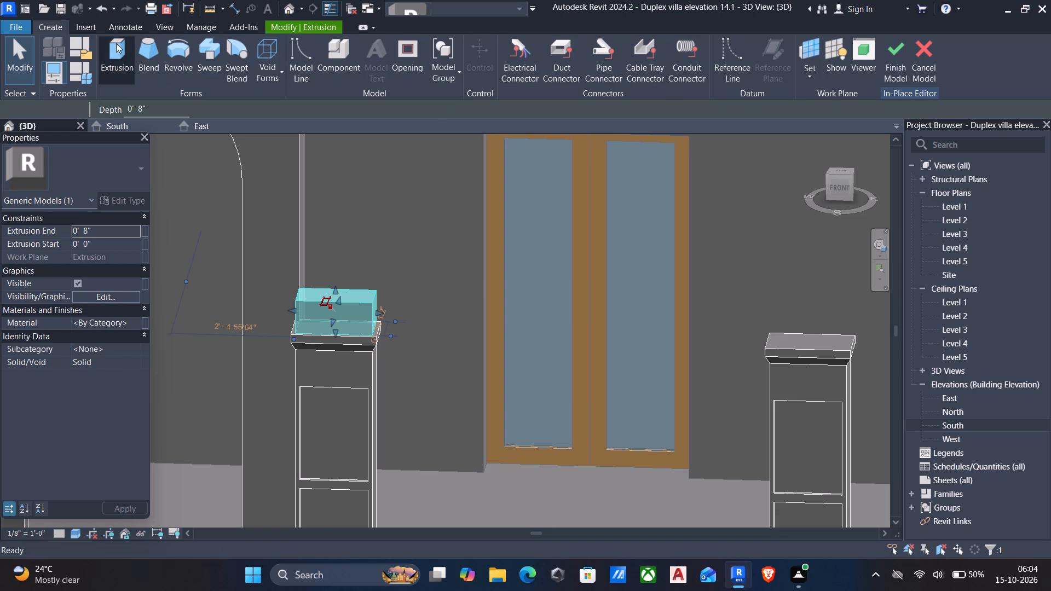
pyautogui.click(630, 72)
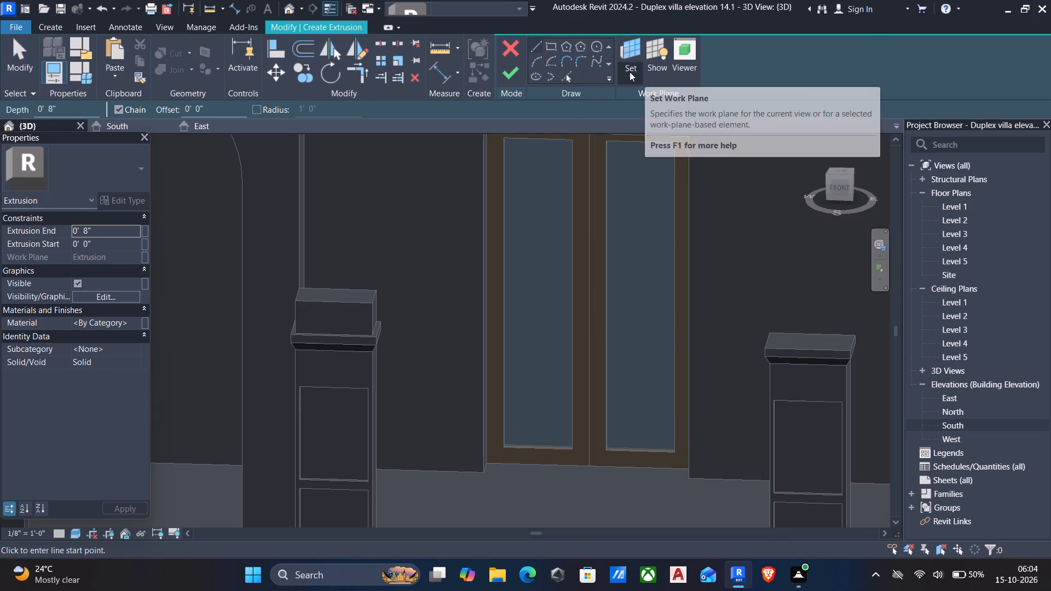
pyautogui.click(652, 128)
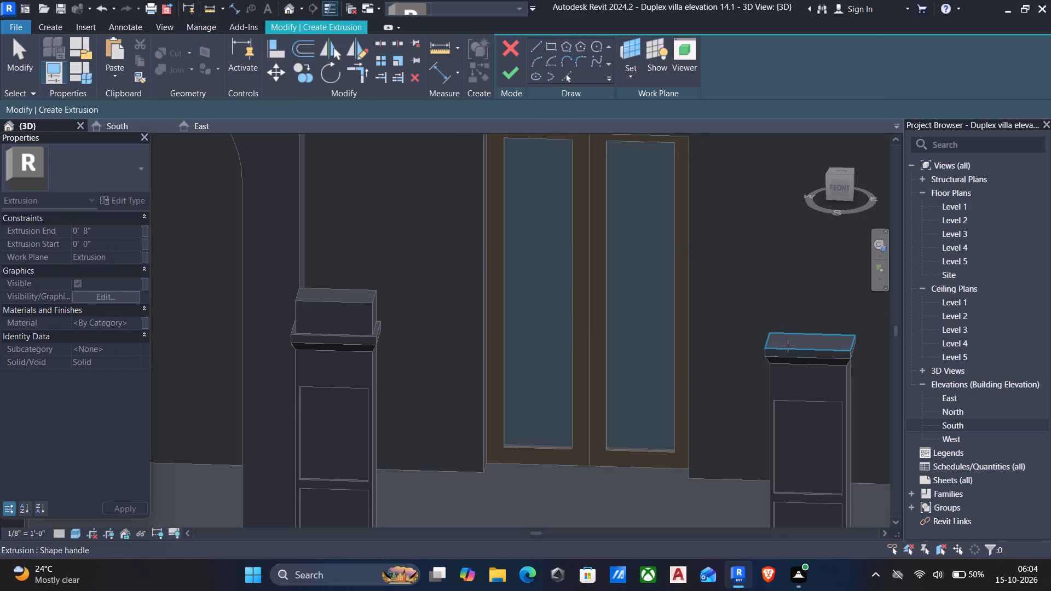
pyautogui.click(788, 345)
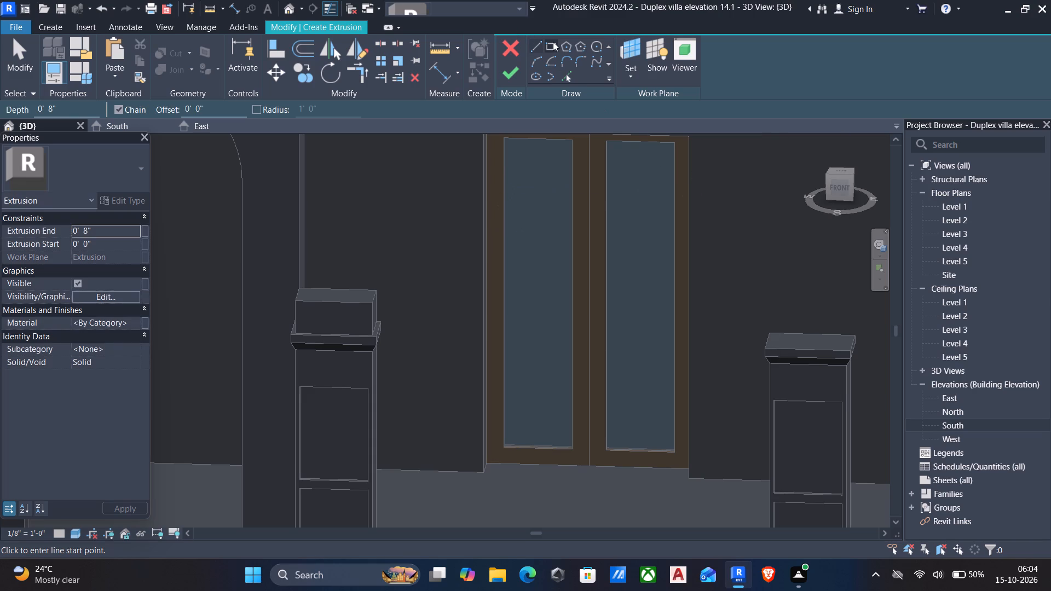
# Sketch a 1'-6" by 9 1/2" rectangle inset 1" from that cap's edges and extrude it 8".
pyautogui.click(553, 42)
pyautogui.moveTo(229, 104); pyautogui.dragTo(0, 78)
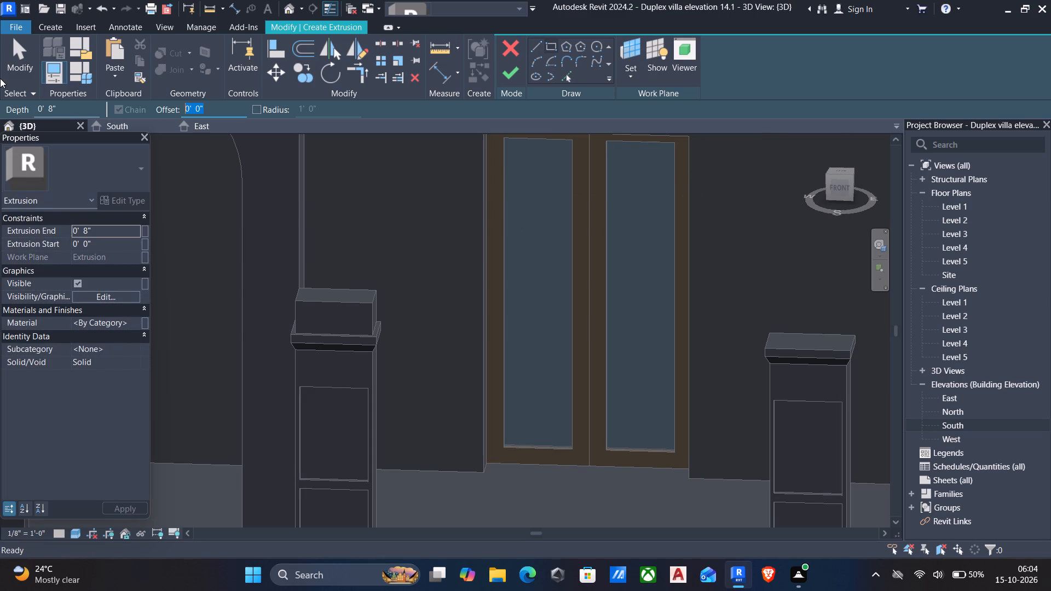
pyautogui.press('1')
pyautogui.hotkey('shift', '"')
pyautogui.moveTo(657, 343); pyautogui.dragTo(596, 387, button='middle')
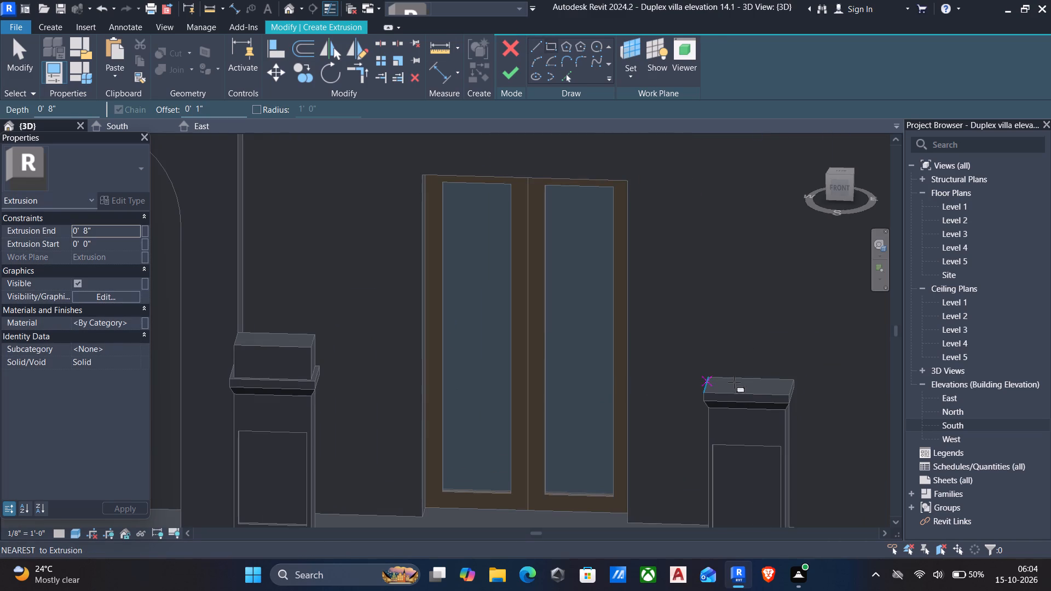
pyautogui.scroll(10, 783, 402)
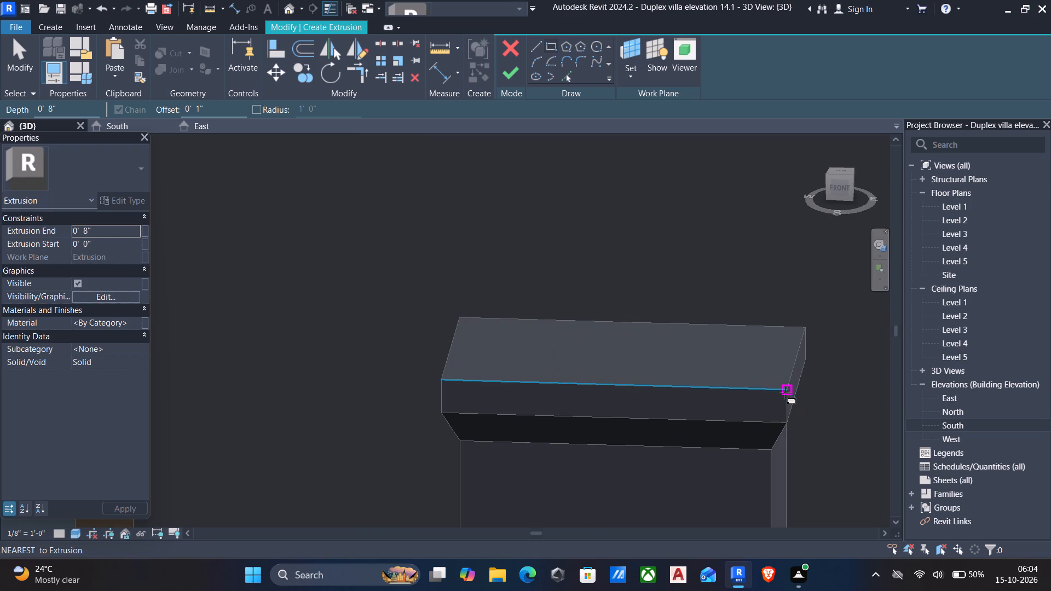
pyautogui.click(785, 389)
pyautogui.press('space')
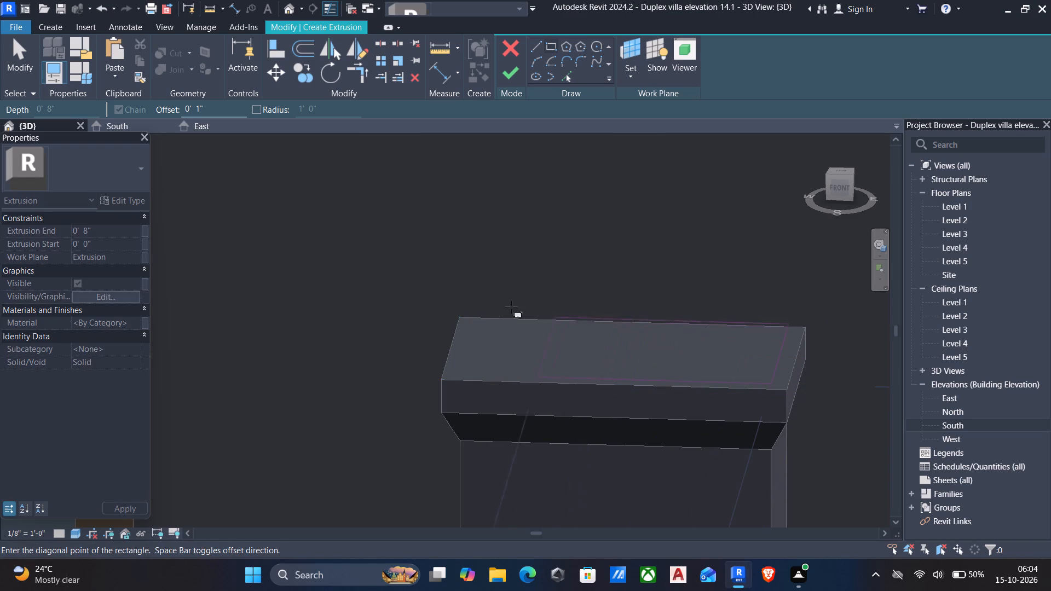
pyautogui.scroll(5, 458, 317)
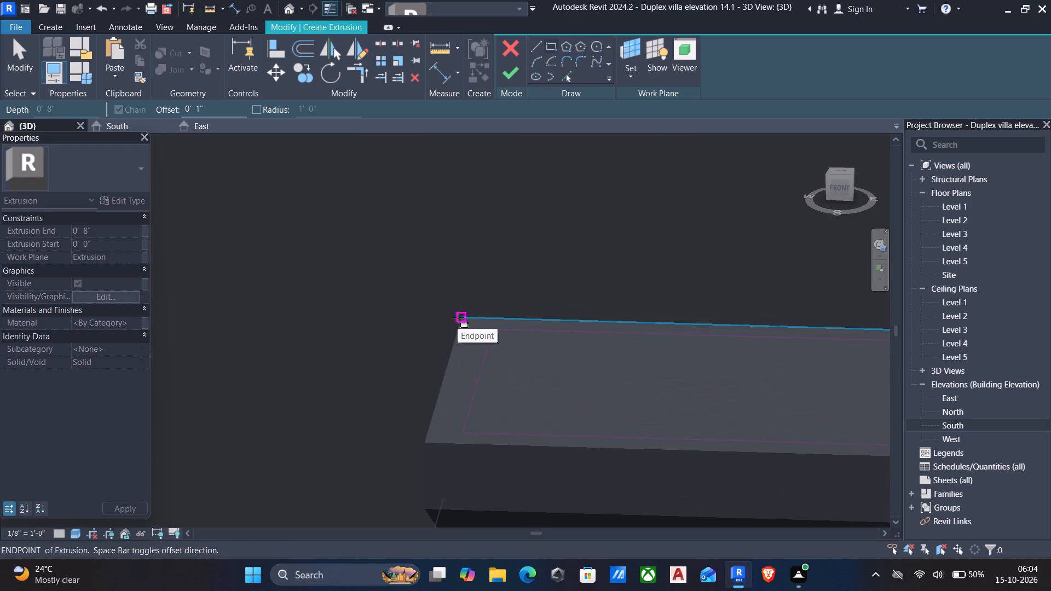
pyautogui.click(458, 317)
pyautogui.scroll(-3, 505, 358)
pyautogui.moveTo(575, 375); pyautogui.dragTo(392, 354, button='middle')
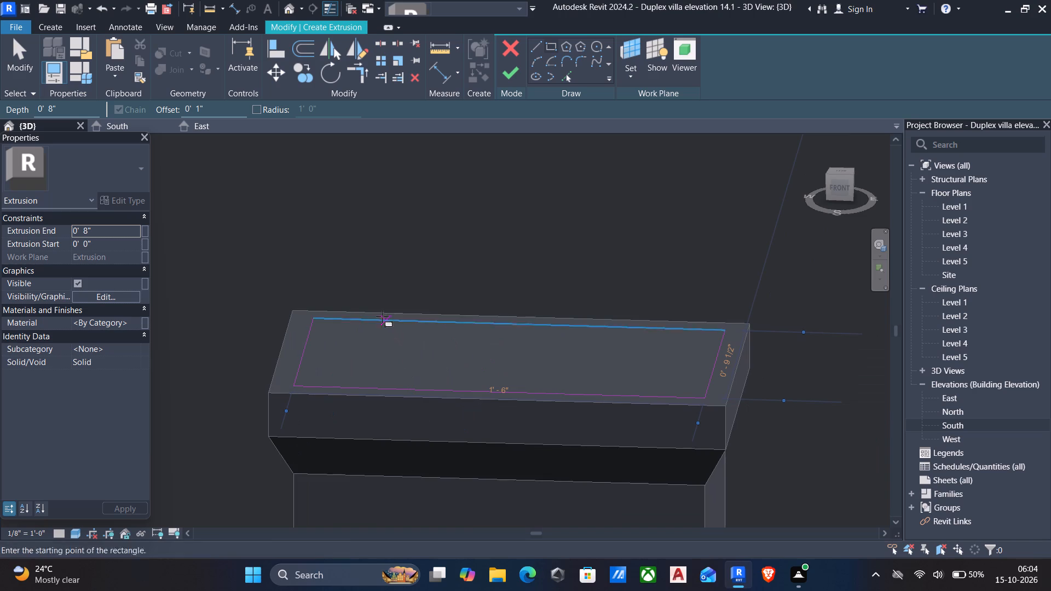
pyautogui.click(507, 78)
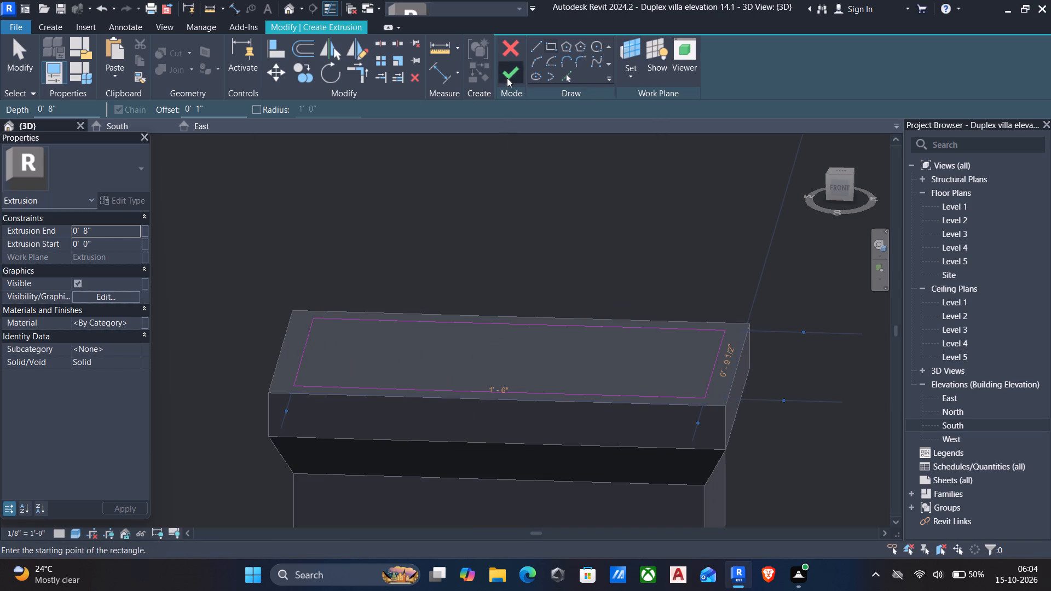
# In the front view, stretch the block on the pillar nearest the arches up to the wall's top edge, about 6'-8" high.
pyautogui.scroll(-3, 499, 260)
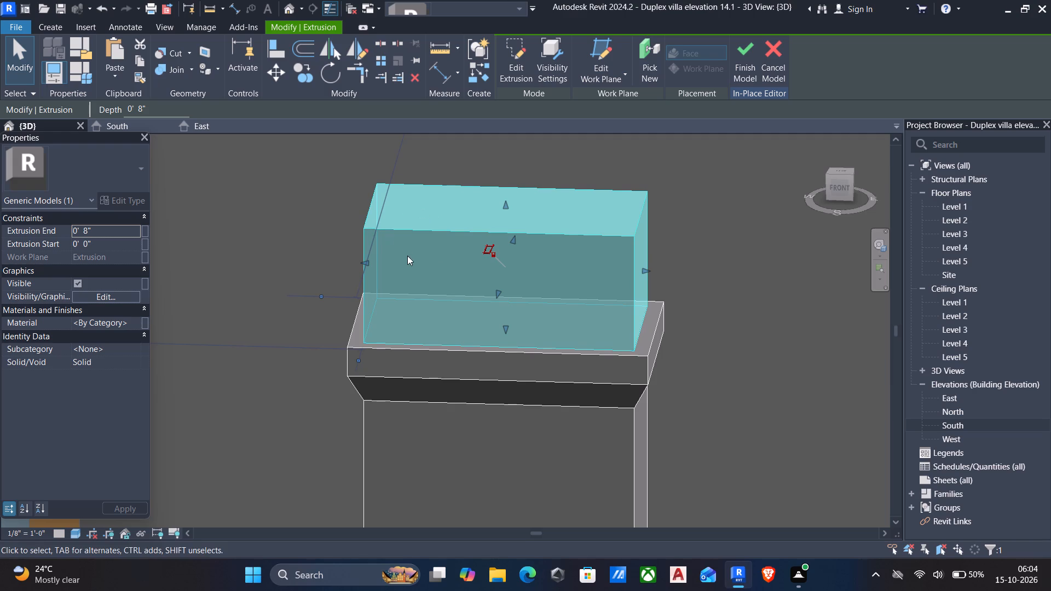
pyautogui.click(843, 193)
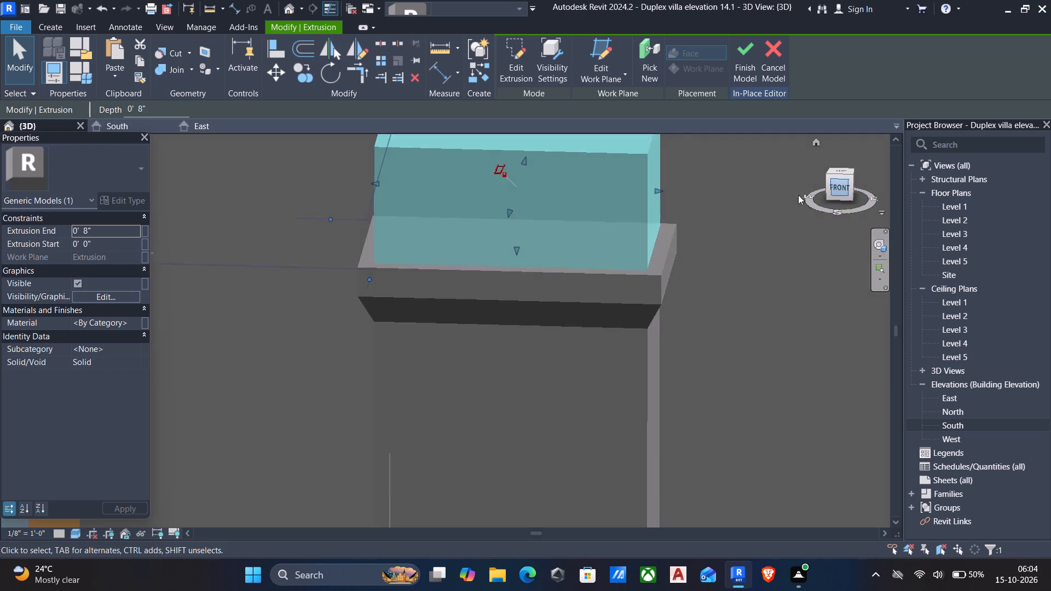
pyautogui.scroll(-7, 630, 218)
pyautogui.moveTo(448, 204); pyautogui.dragTo(591, 265, button='middle')
pyautogui.scroll(-4, 591, 268)
pyautogui.moveTo(396, 256); pyautogui.dragTo(459, 294, button='middle')
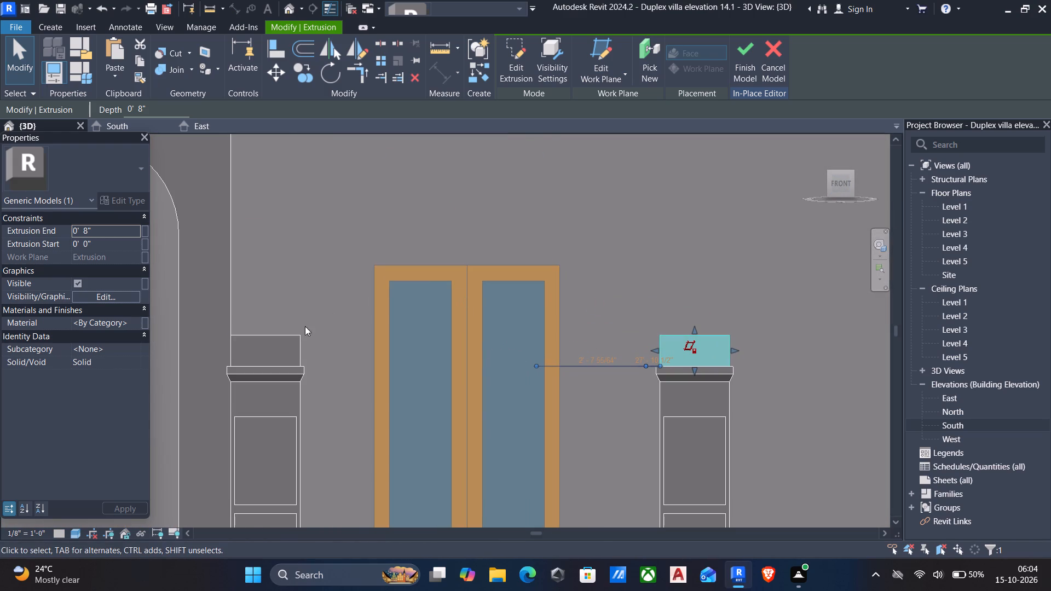
pyautogui.click(261, 333)
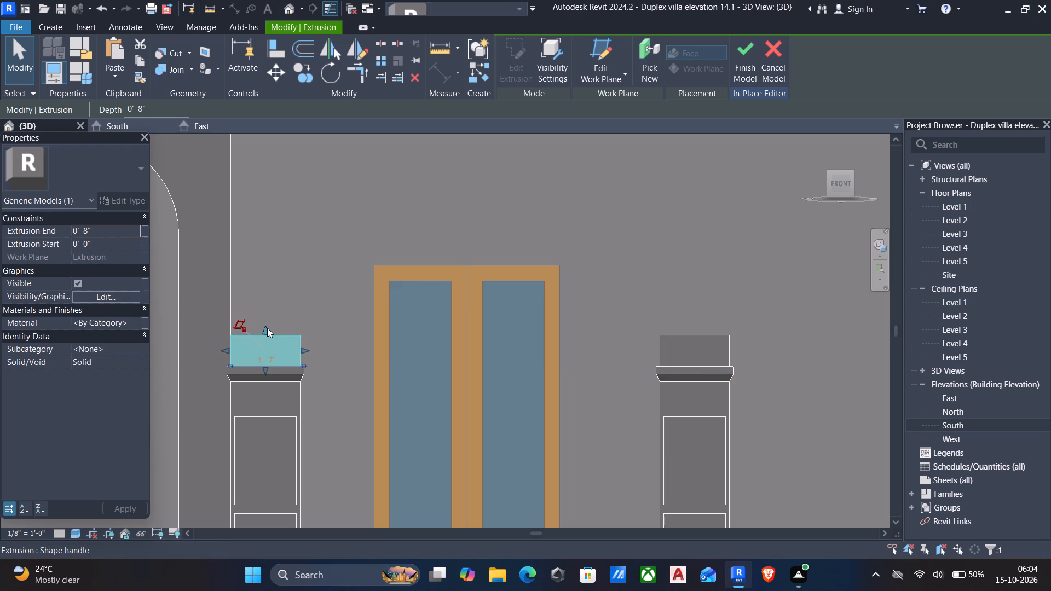
pyautogui.moveTo(267, 328); pyautogui.dragTo(298, 259)
pyautogui.moveTo(265, 252); pyautogui.dragTo(283, 410, button='middle')
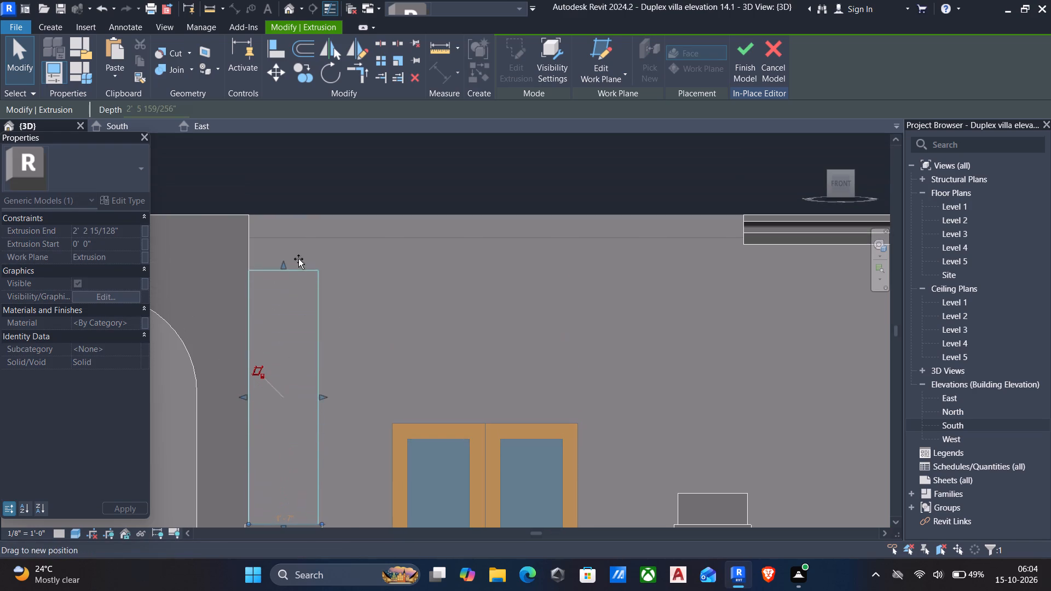
pyautogui.moveTo(298, 259); pyautogui.dragTo(300, 219)
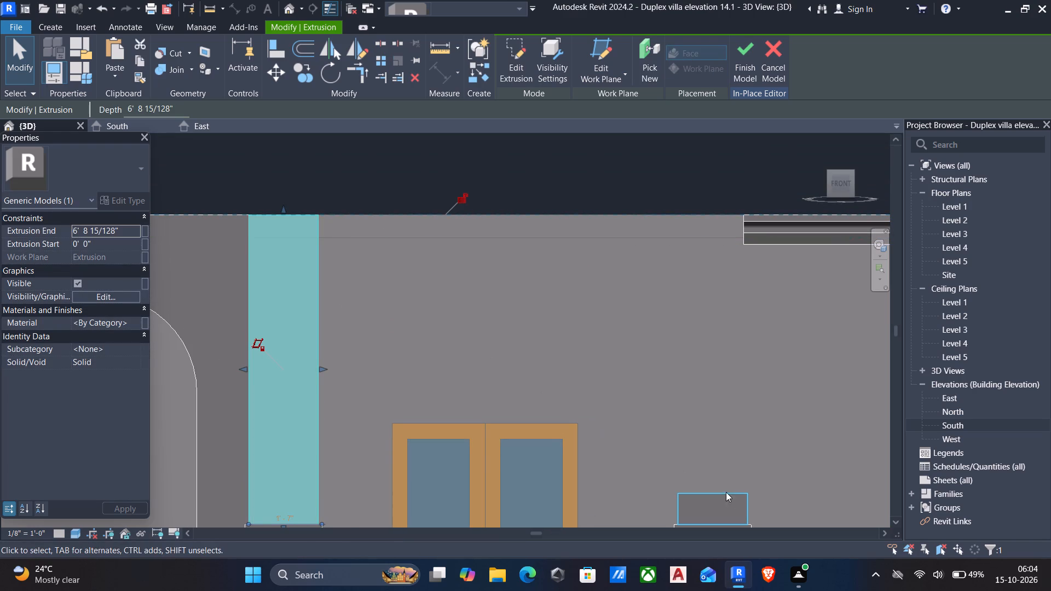
# Stretch the block on the pillar across the double door up to the wall's top edge, about 6'-8" high.
pyautogui.click(723, 493)
pyautogui.moveTo(713, 489); pyautogui.dragTo(690, 211)
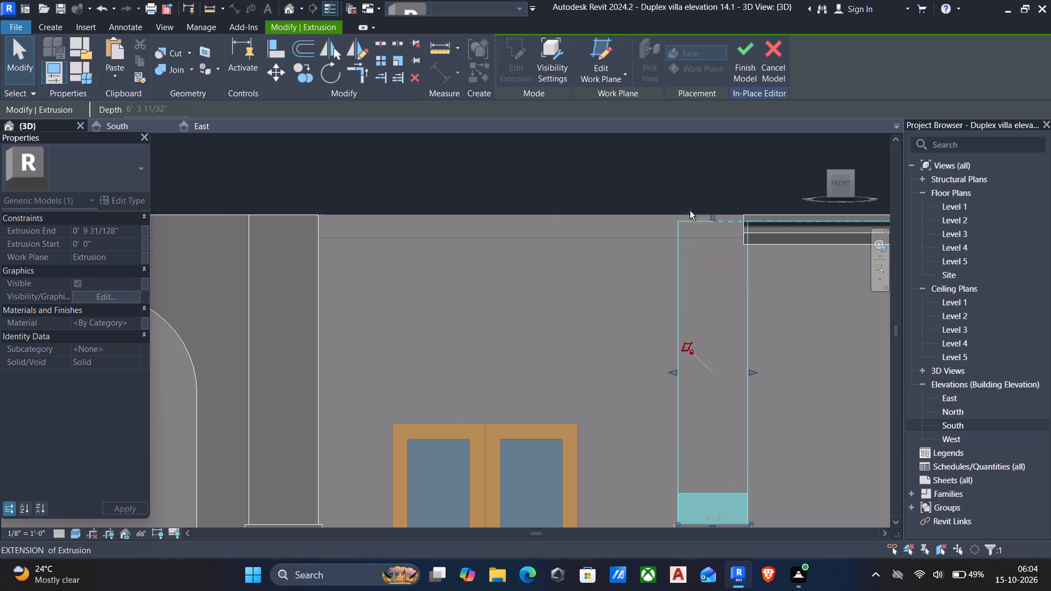
pyautogui.moveTo(690, 211); pyautogui.dragTo(696, 219)
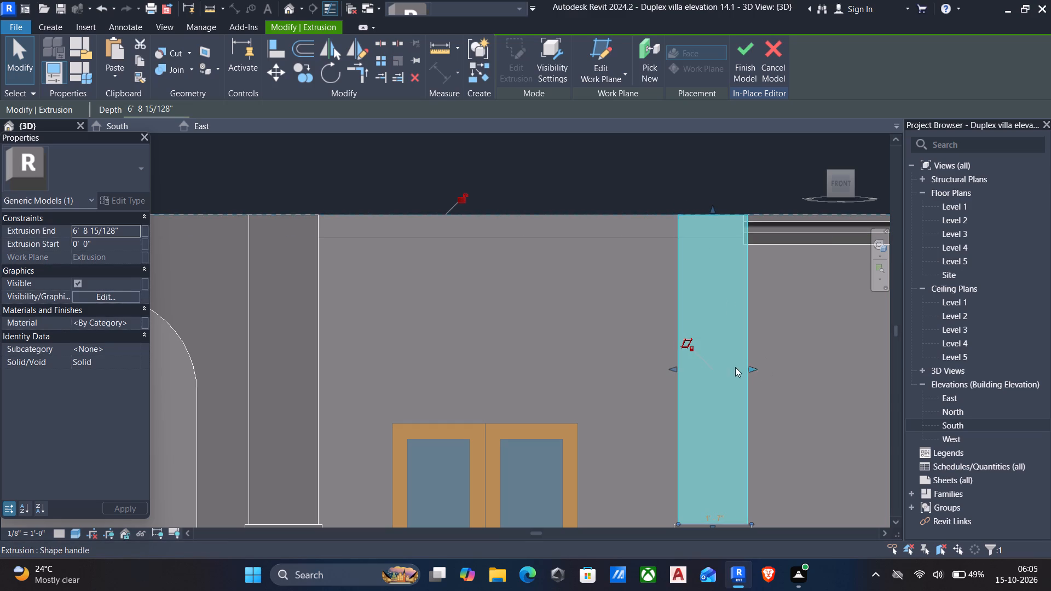
# Start a new extrusion with the front face of the upper pillar nearest the arches as its work plane.
pyautogui.moveTo(632, 339); pyautogui.dragTo(501, 323, button='middle')
pyautogui.scroll(-3, 498, 322)
pyautogui.moveTo(480, 360); pyautogui.dragTo(482, 298, button='middle')
pyautogui.moveTo(465, 370); pyautogui.dragTo(469, 288, button='middle')
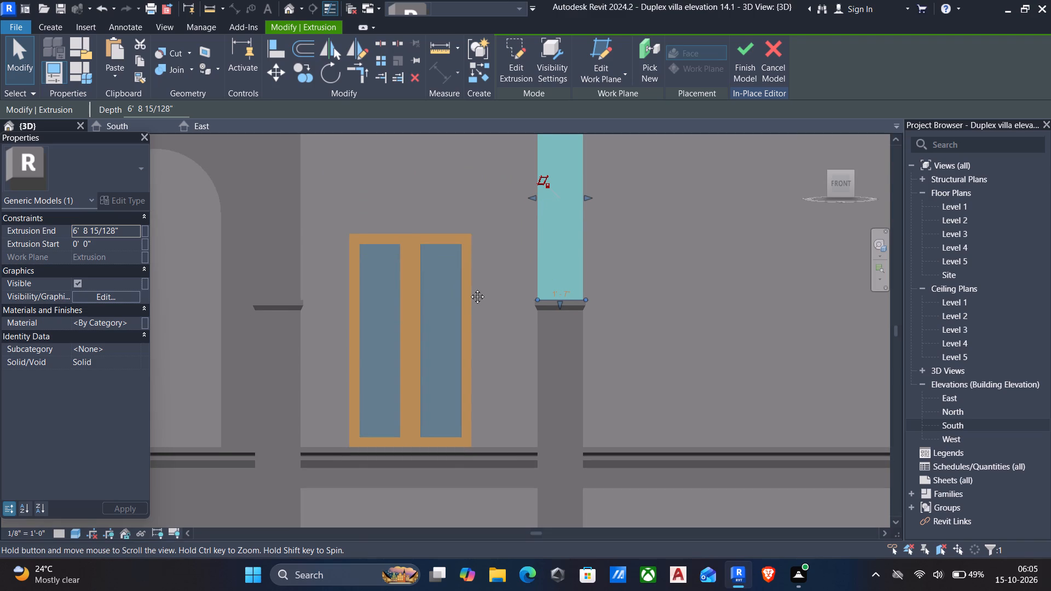
pyautogui.moveTo(469, 288); pyautogui.dragTo(453, 418, button='middle')
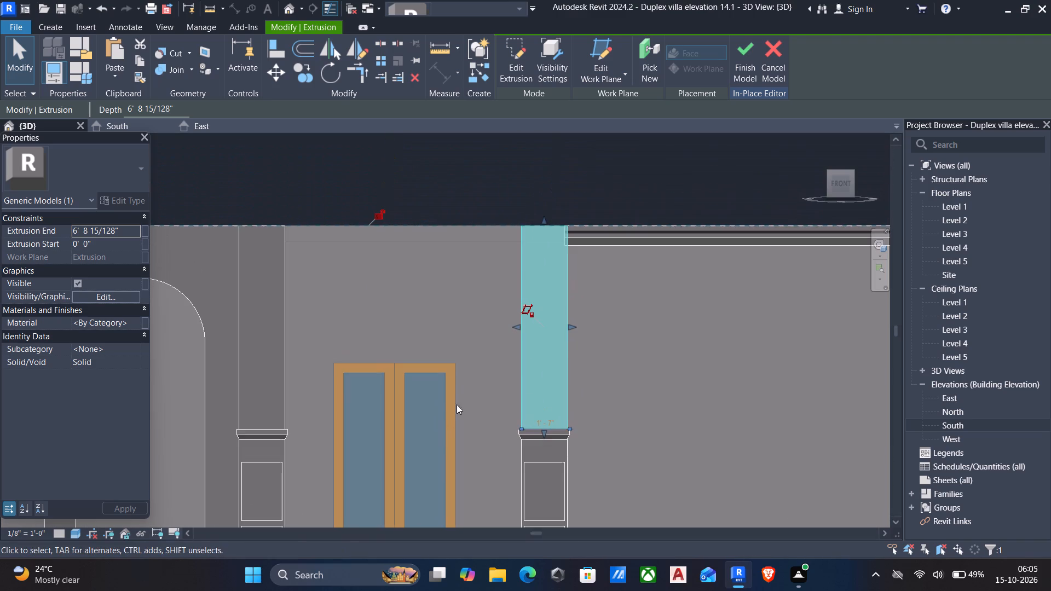
pyautogui.moveTo(442, 349); pyautogui.dragTo(503, 341, button='middle')
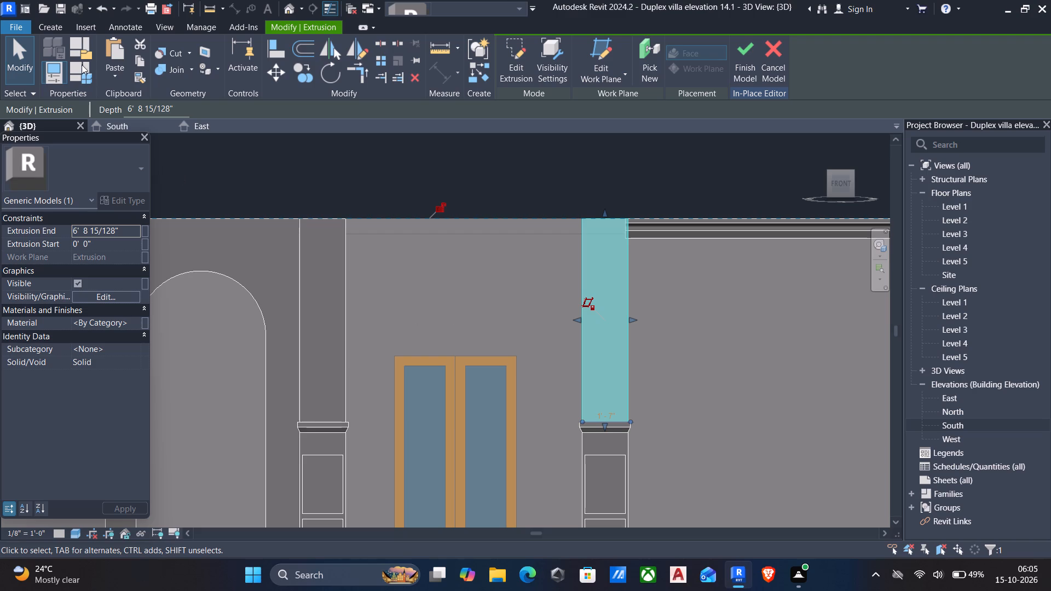
pyautogui.click(54, 23)
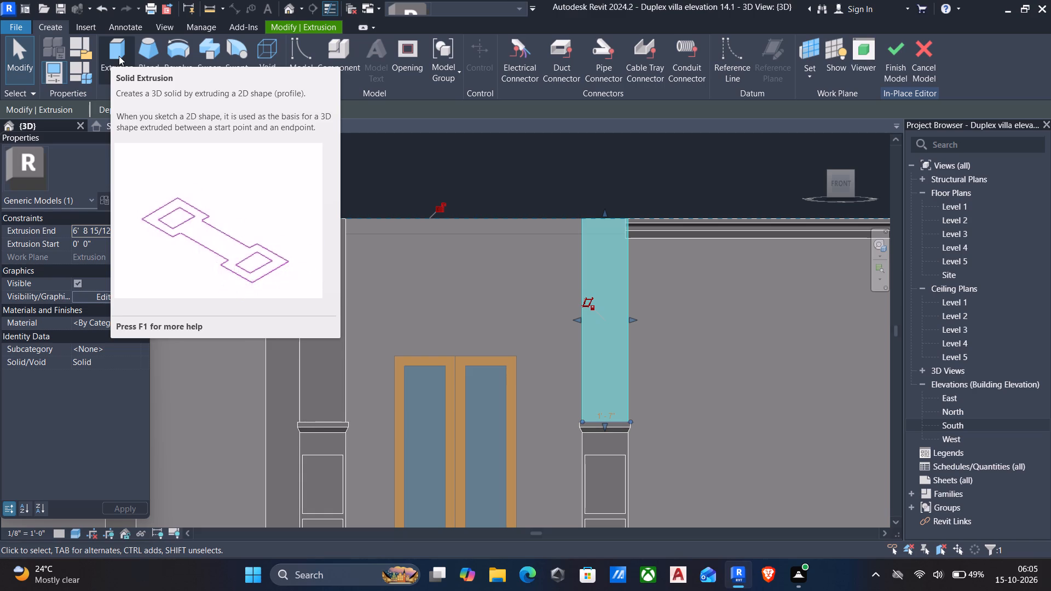
pyautogui.click(116, 54)
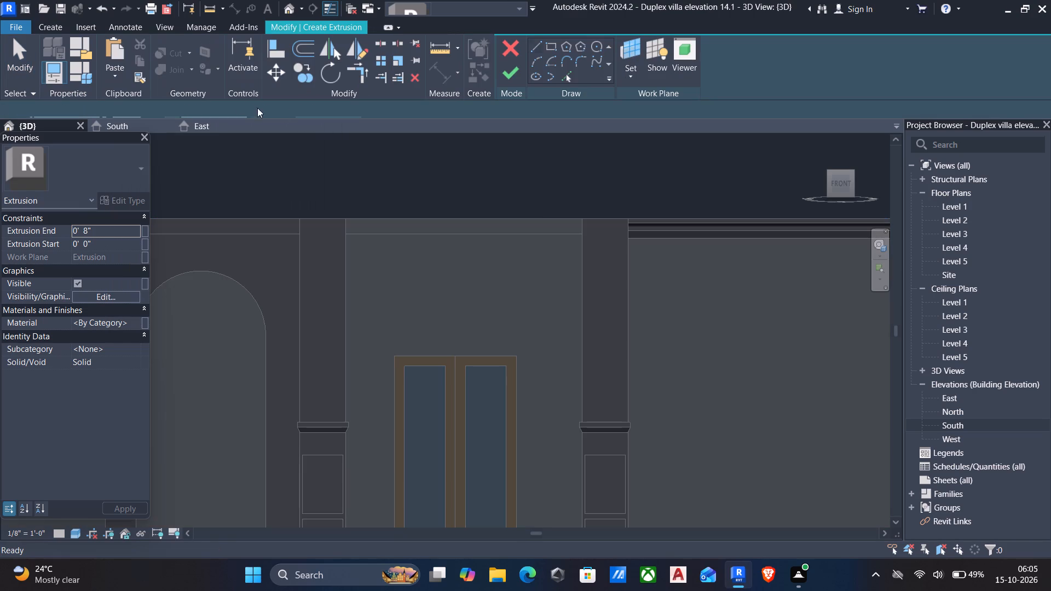
pyautogui.click(627, 79)
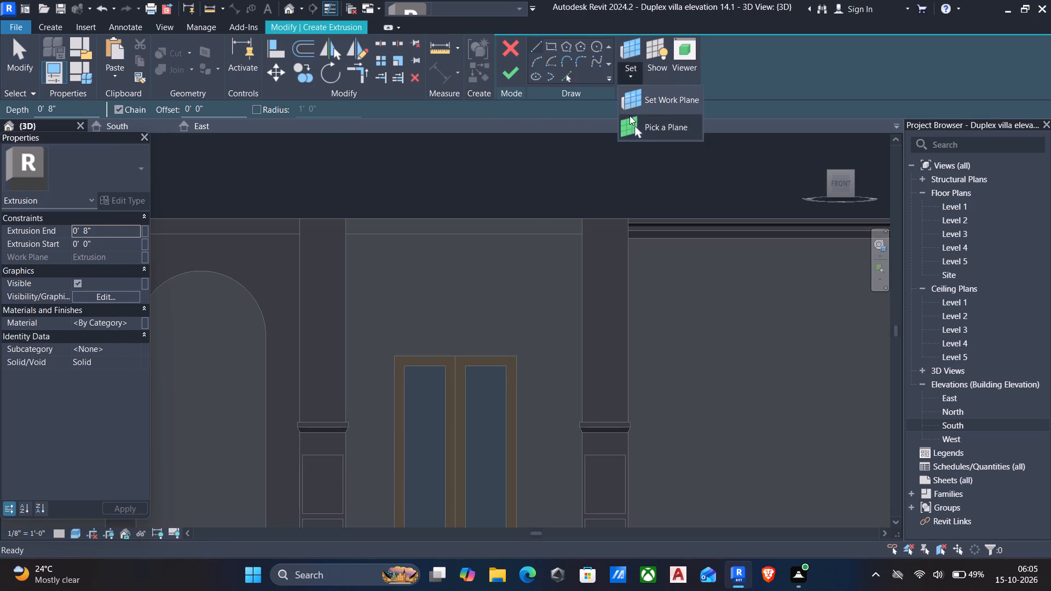
pyautogui.click(647, 126)
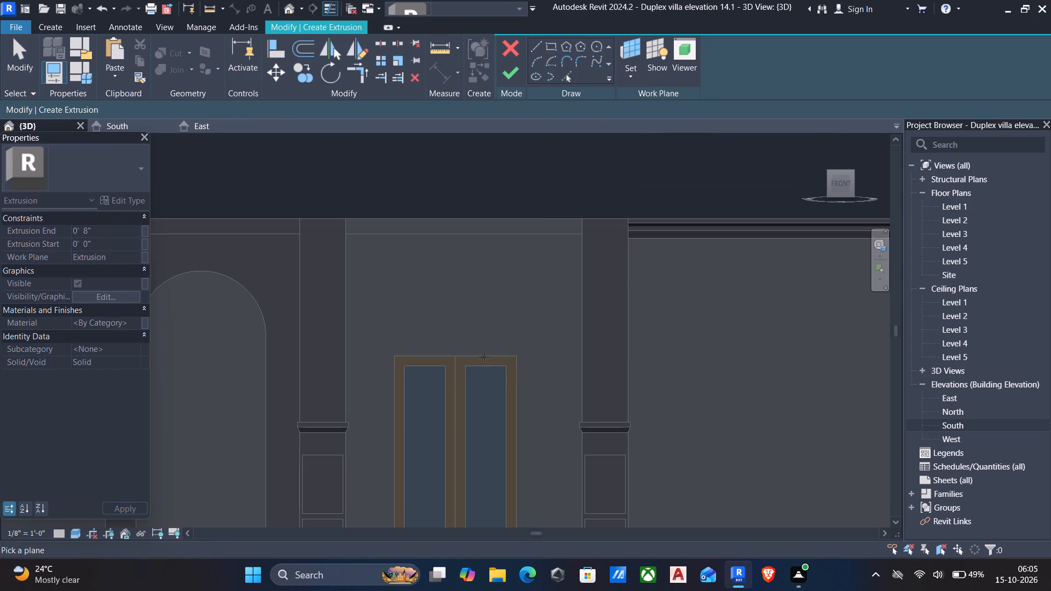
pyautogui.keyDown('shift'); pyautogui.moveTo(351, 294); pyautogui.dragTo(357, 350, button='middle'); pyautogui.keyUp('shift')
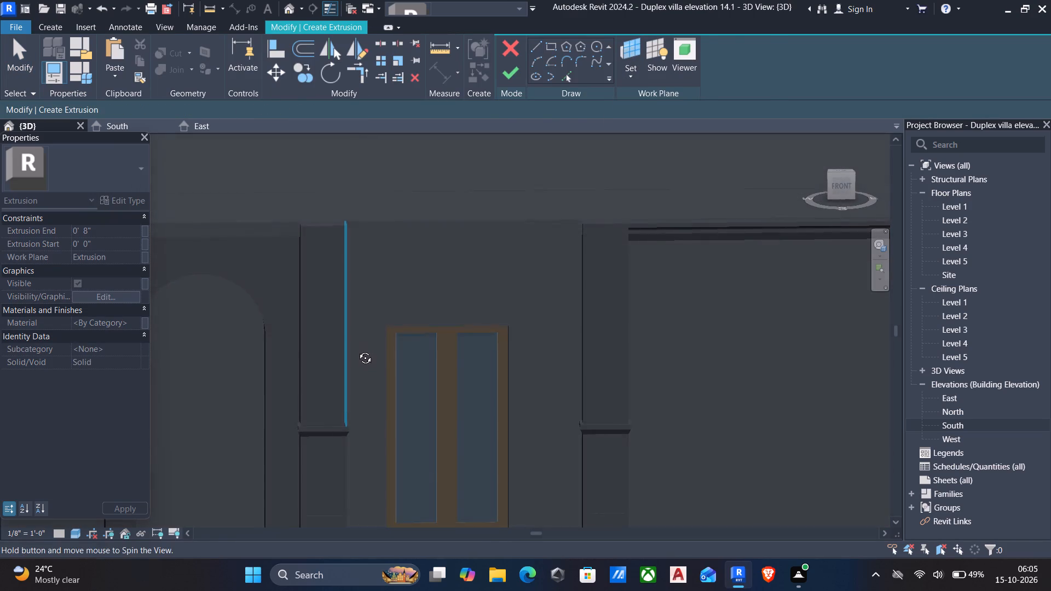
pyautogui.keyDown('shift'); pyautogui.moveTo(357, 350); pyautogui.dragTo(357, 357, button='middle'); pyautogui.keyUp('shift')
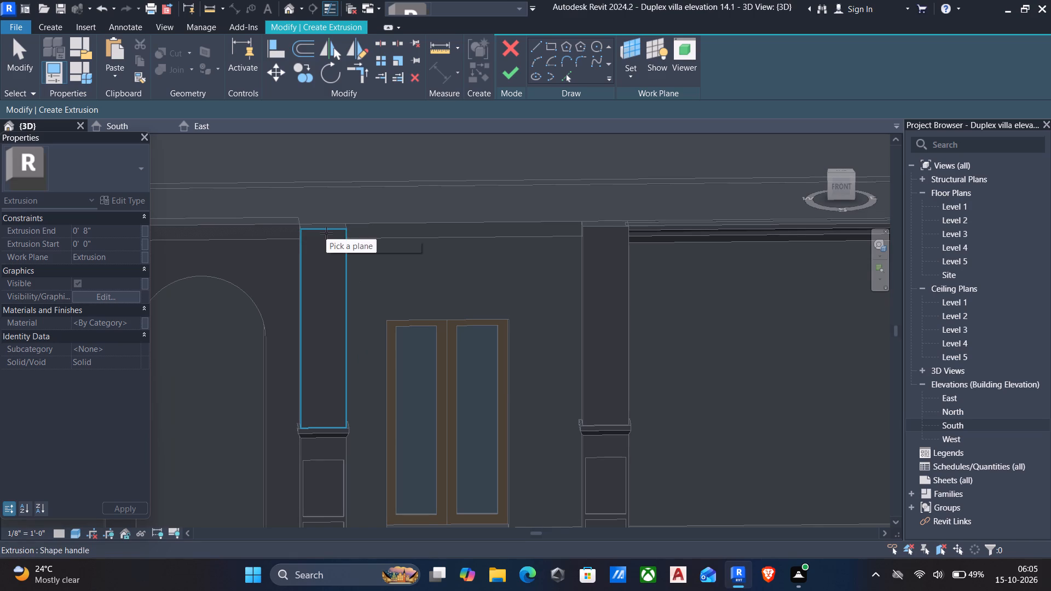
pyautogui.click(326, 233)
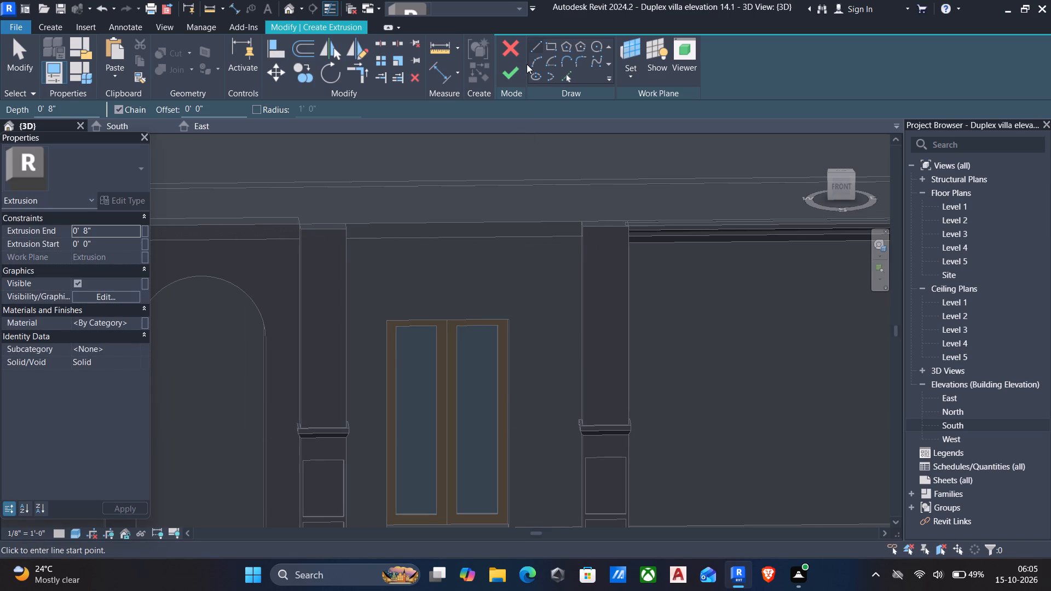
# Trace the door-side vertical edges of both upper pillars as sketch lines for the extrusion.
pyautogui.click(564, 76)
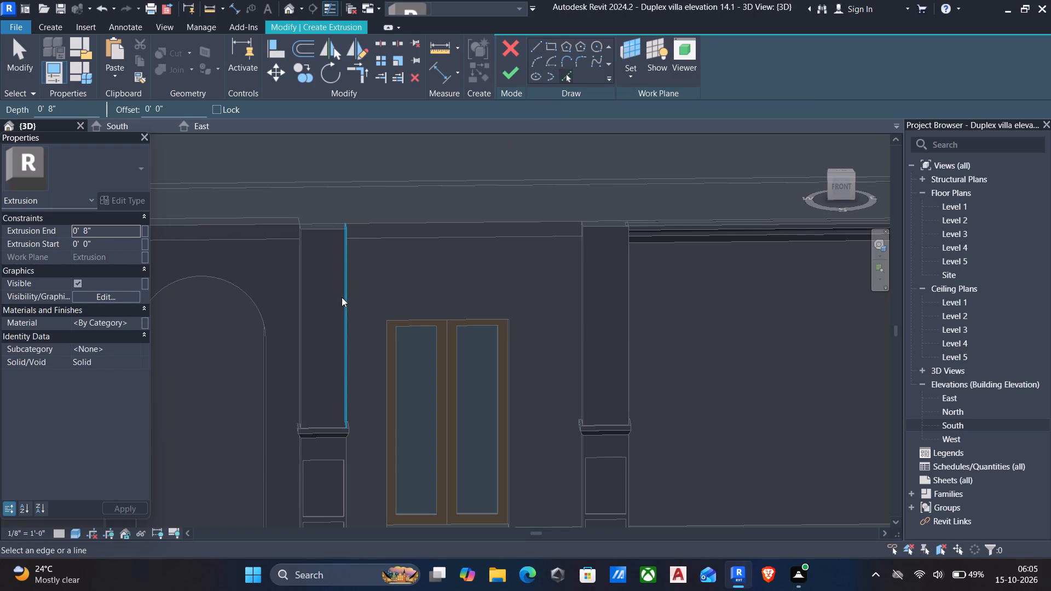
pyautogui.click(343, 298)
pyautogui.click(582, 325)
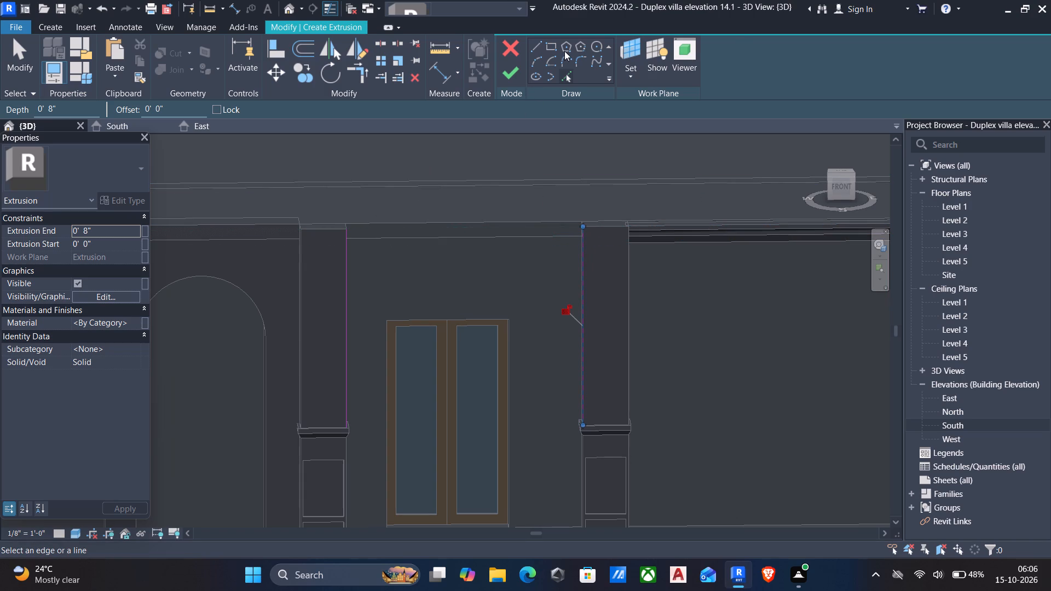
# In the front view, sketch a start-end-radius arc between the two traced lines' midpoints, bulging upward with a radius of about 3'-11 3/4".
pyautogui.click(535, 60)
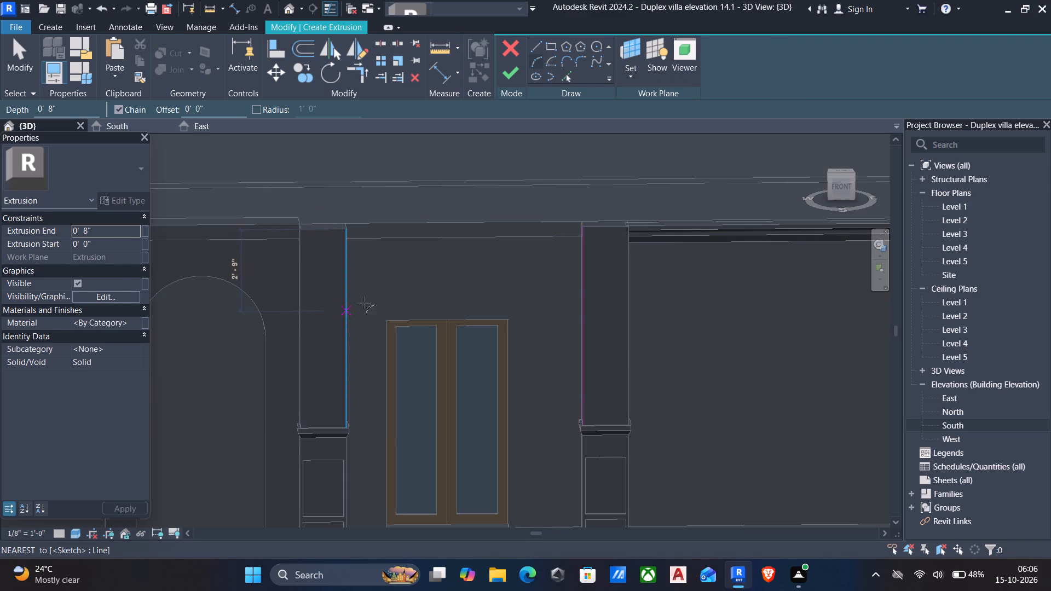
pyautogui.click(841, 186)
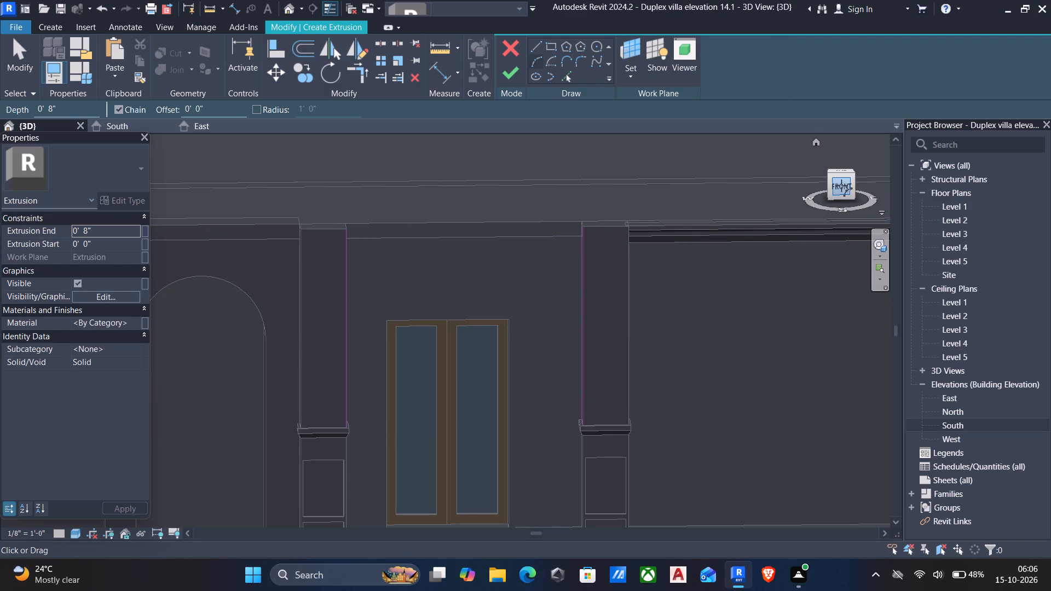
pyautogui.scroll(5, 511, 381)
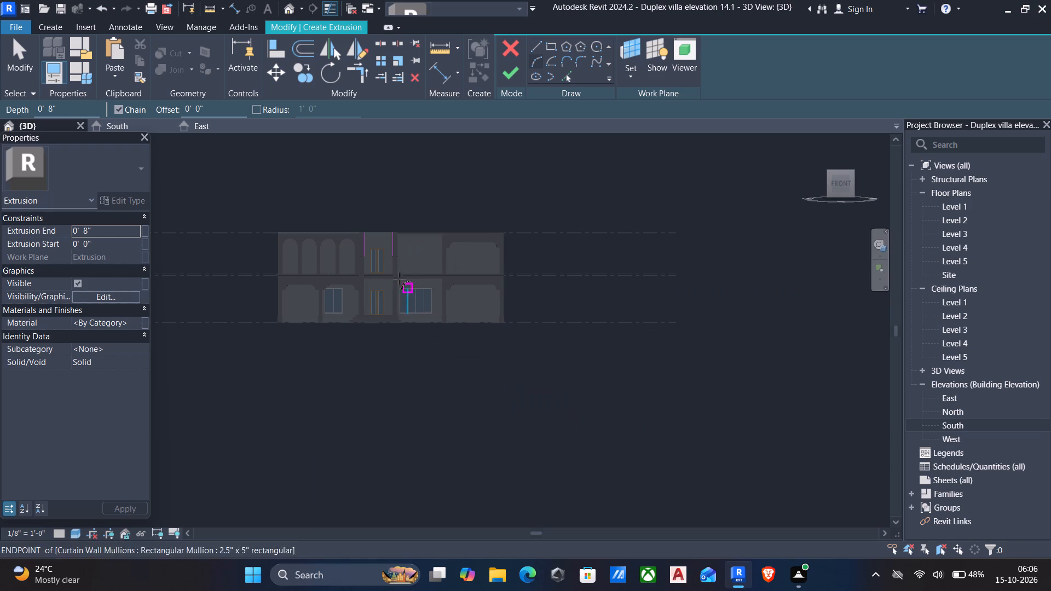
pyautogui.scroll(6, 281, 179)
pyautogui.scroll(5, 426, 320)
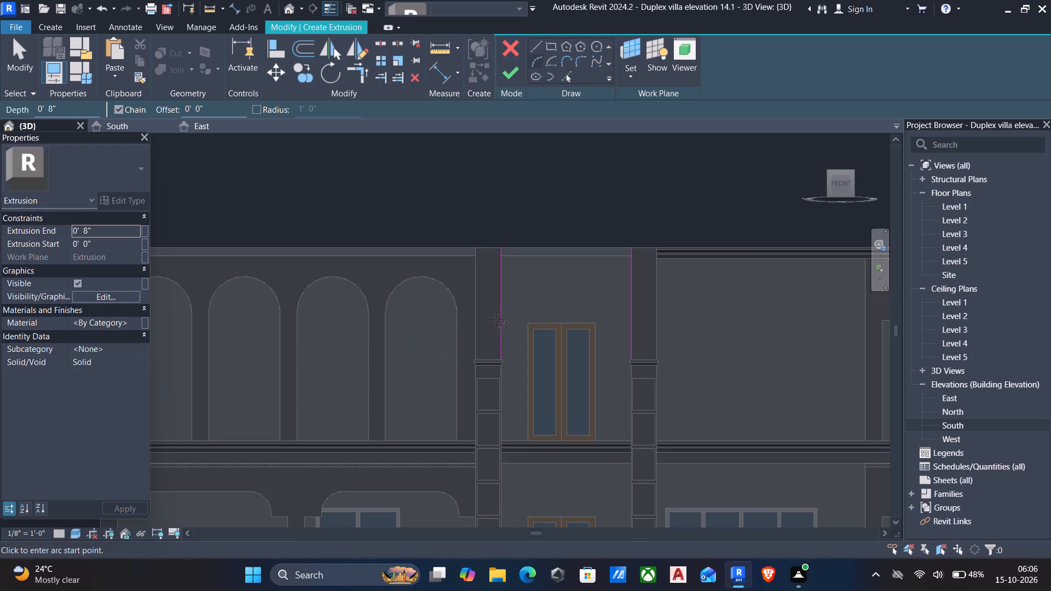
pyautogui.scroll(5, 497, 319)
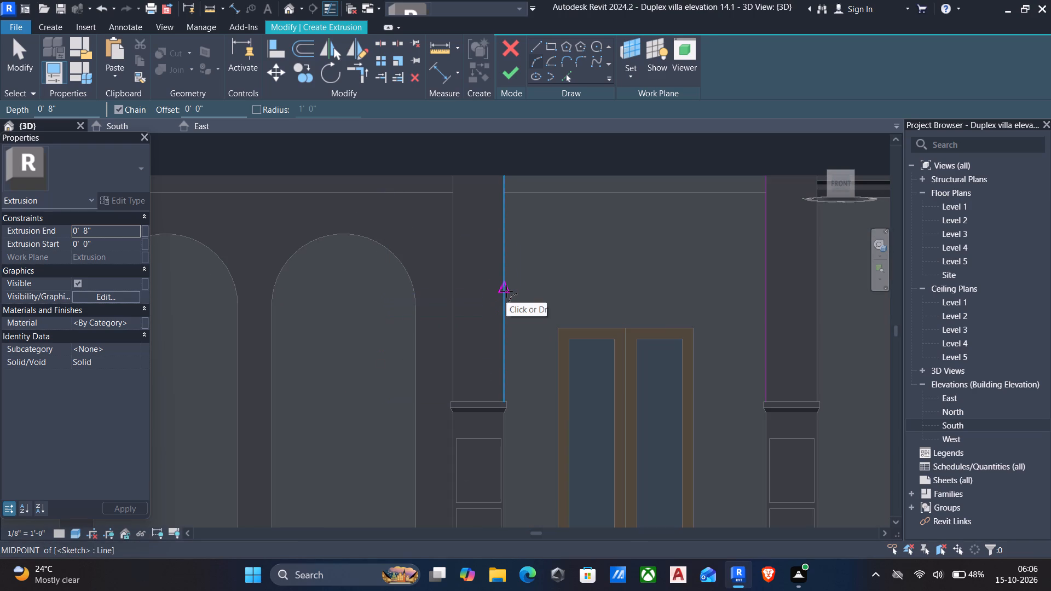
pyautogui.click(506, 291)
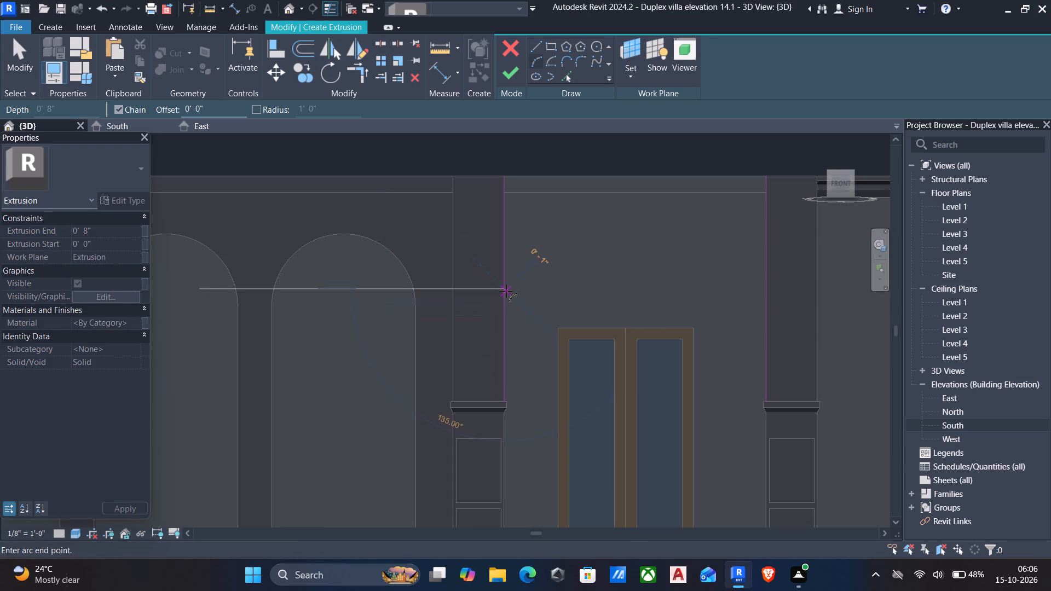
pyautogui.click(763, 292)
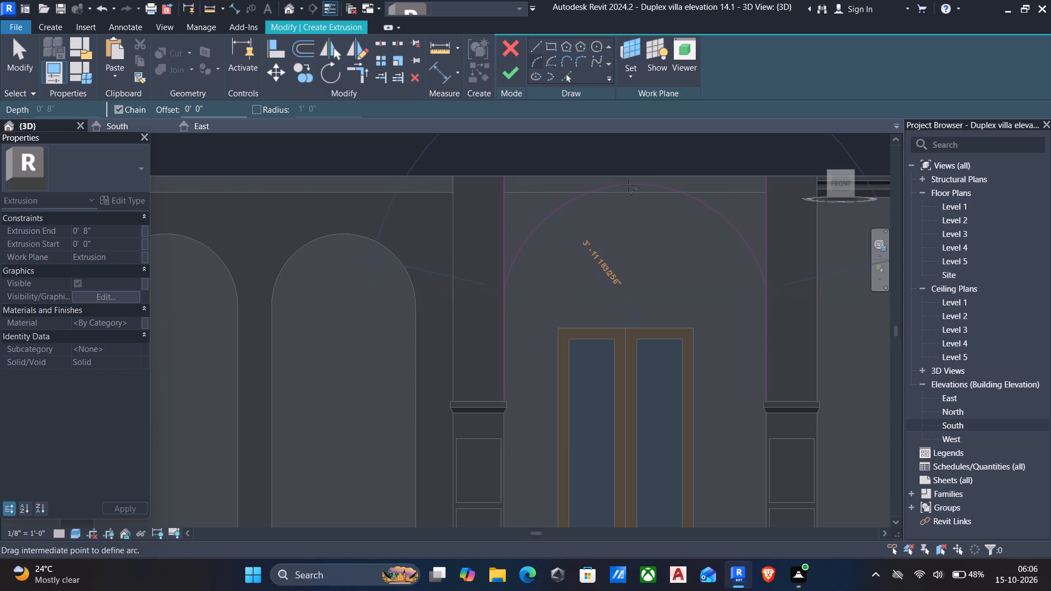
pyautogui.click(628, 185)
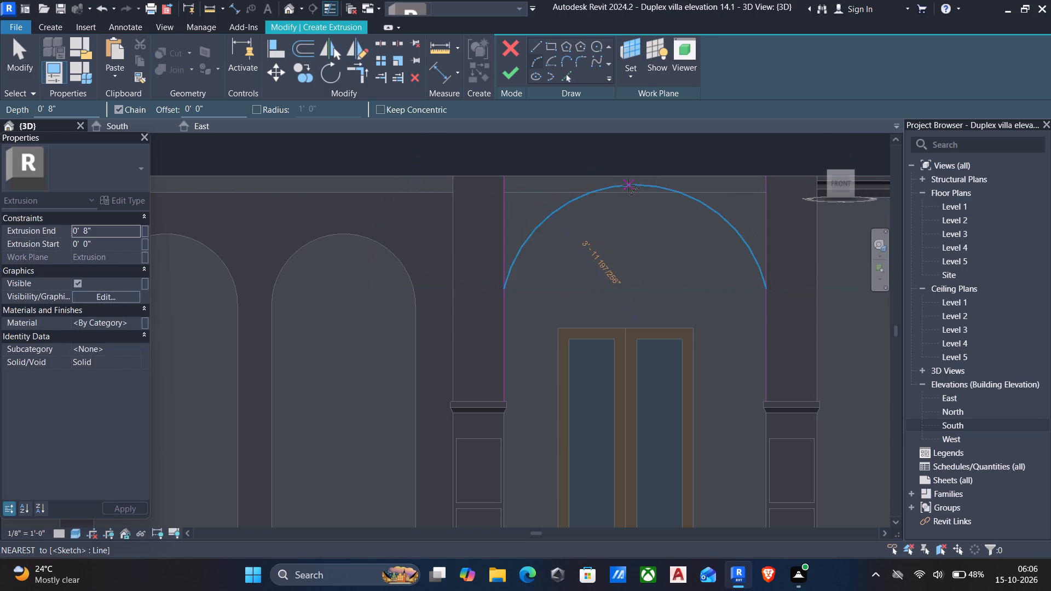
# Trim both vertical sketch lines to the arc, keeping their parts below the arc's ends.
pyautogui.scroll(-4, 610, 248)
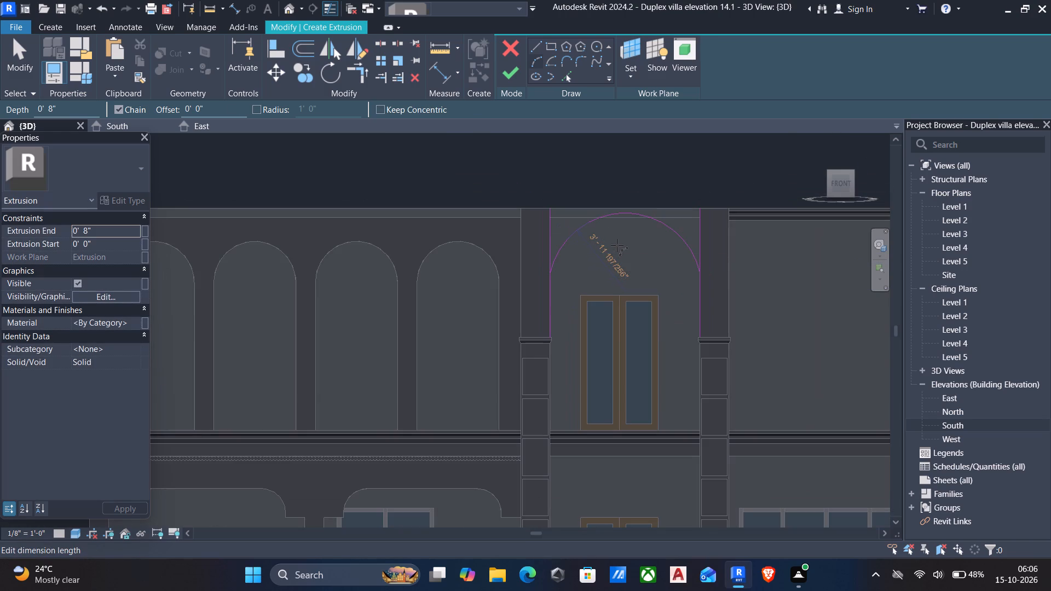
pyautogui.press('Escape')
pyautogui.write('tr')
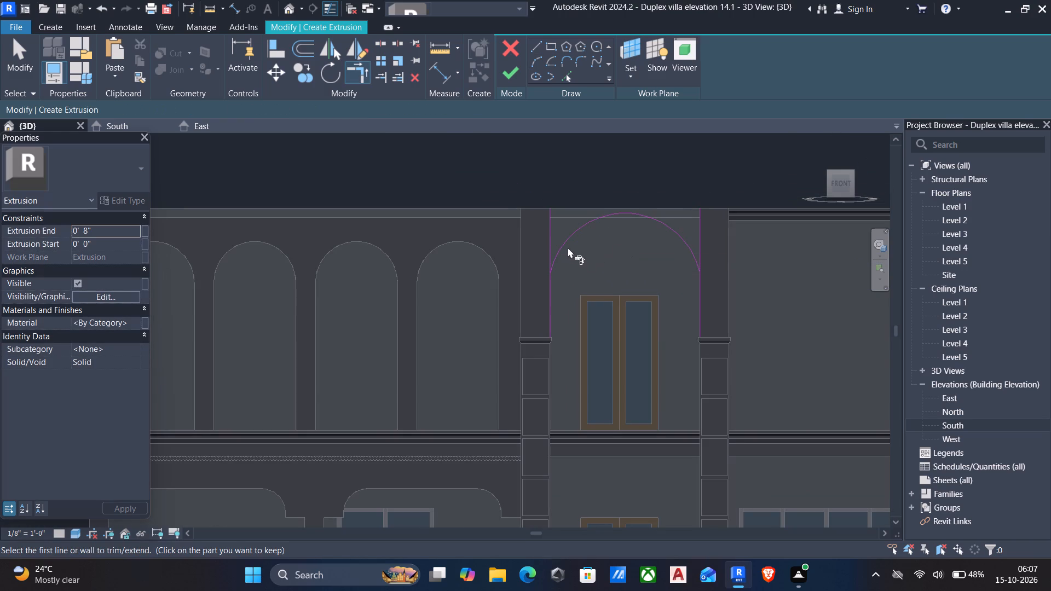
pyautogui.click(552, 306)
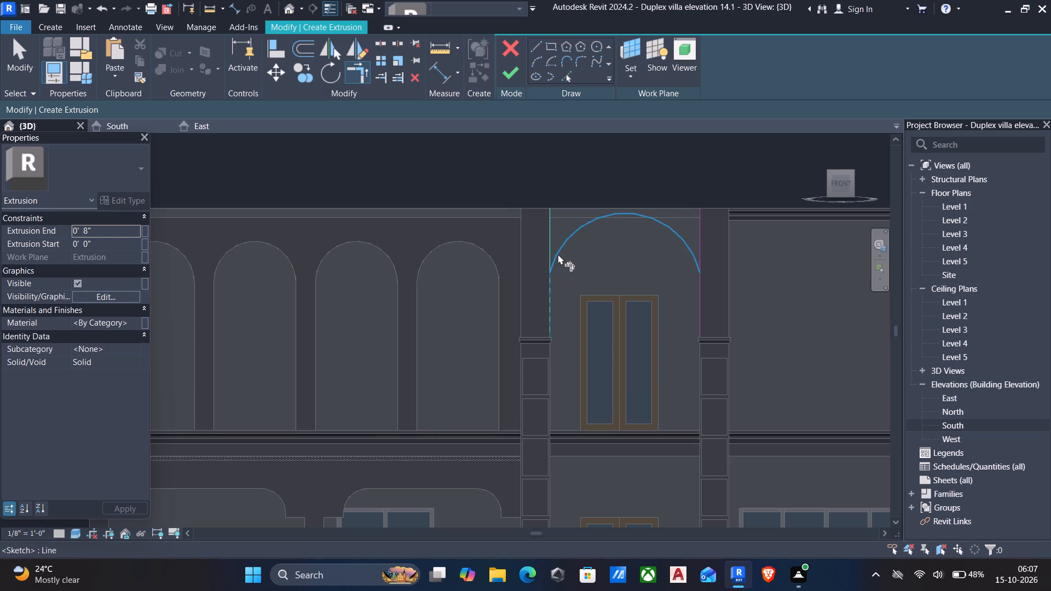
pyautogui.click(558, 254)
pyautogui.click(701, 293)
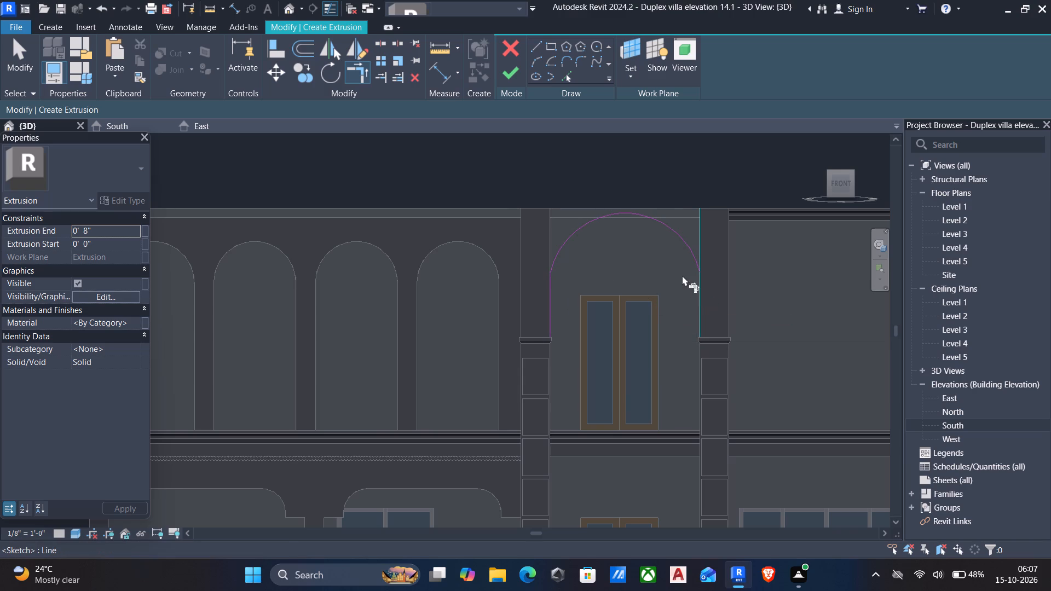
pyautogui.click(673, 235)
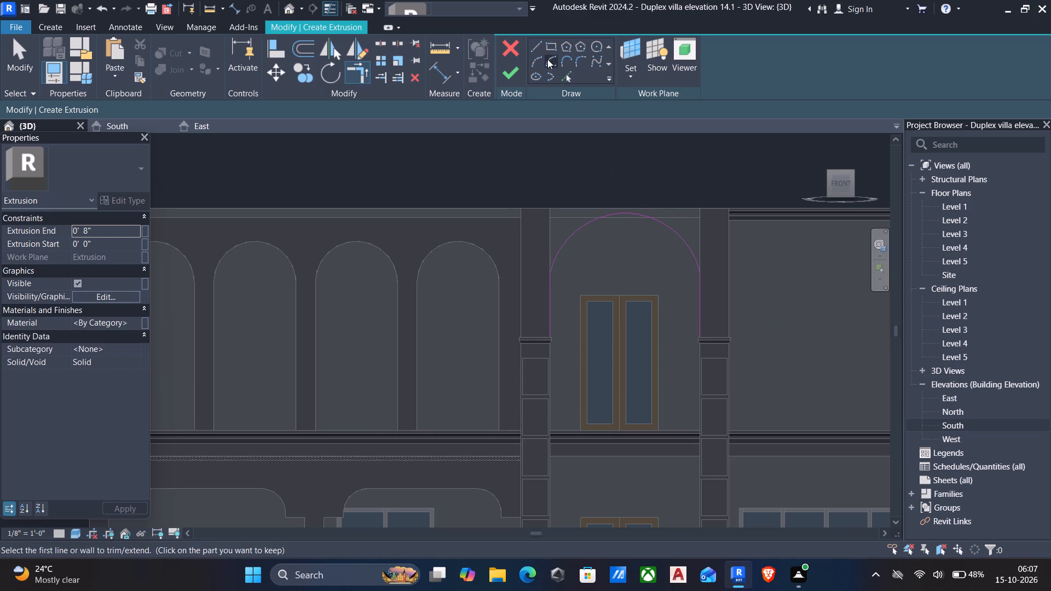
# Close the arched profile with a 7'-9" horizontal line at the top of the pillar caps and extrude it 8".
pyautogui.click(536, 48)
pyautogui.scroll(6, 563, 344)
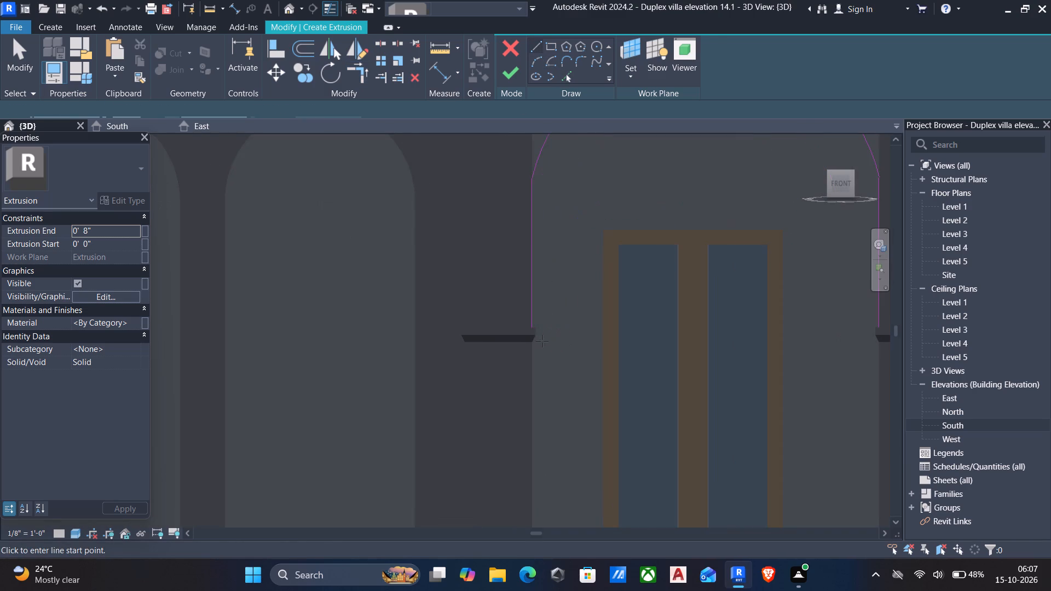
pyautogui.scroll(4, 536, 333)
pyautogui.click(529, 322)
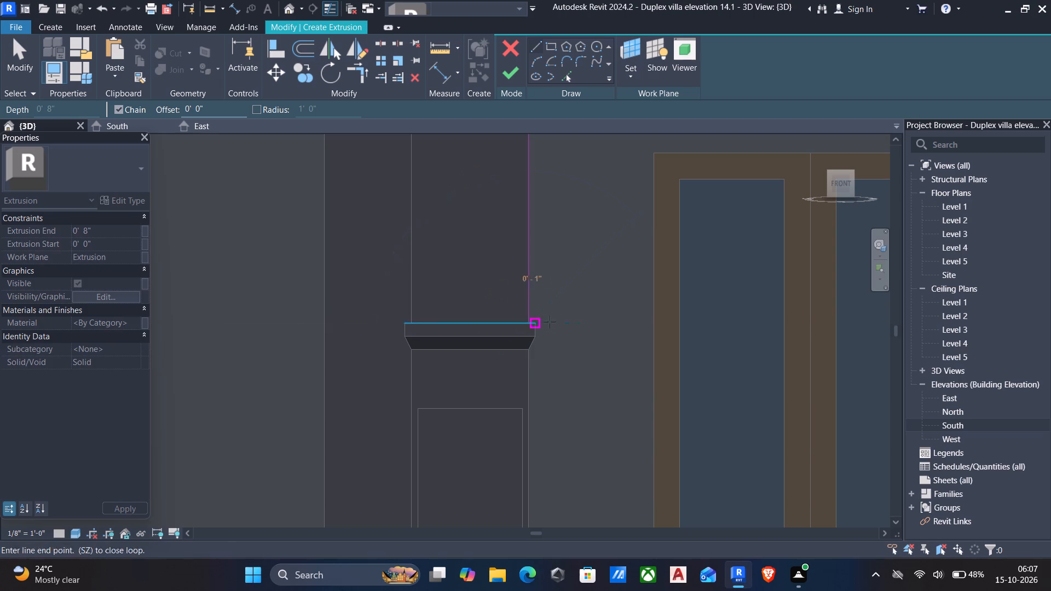
pyautogui.scroll(-3, 570, 320)
pyautogui.moveTo(612, 305); pyautogui.dragTo(498, 322, button='middle')
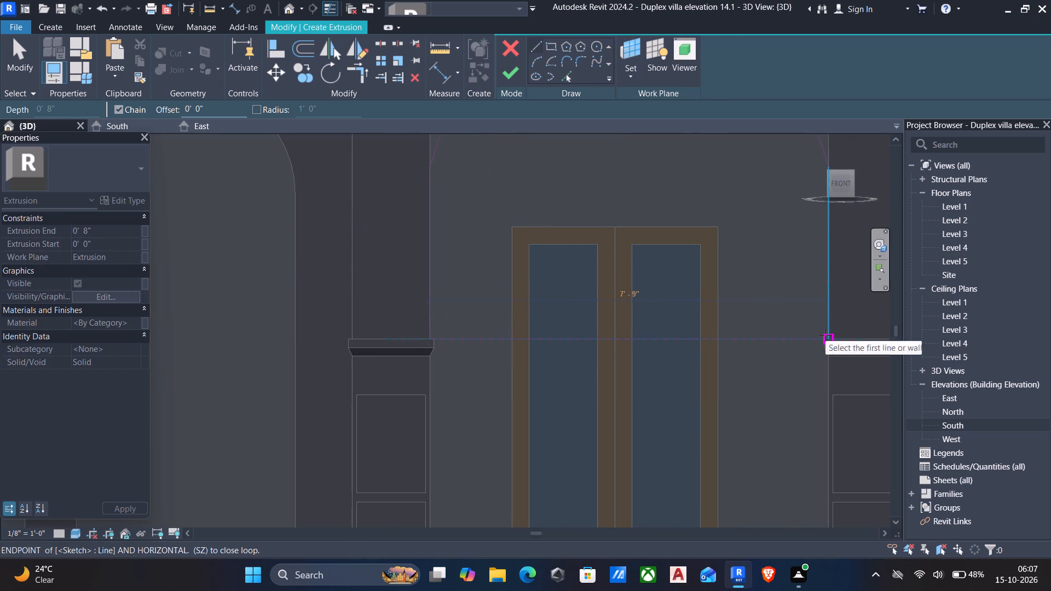
pyautogui.click(829, 339)
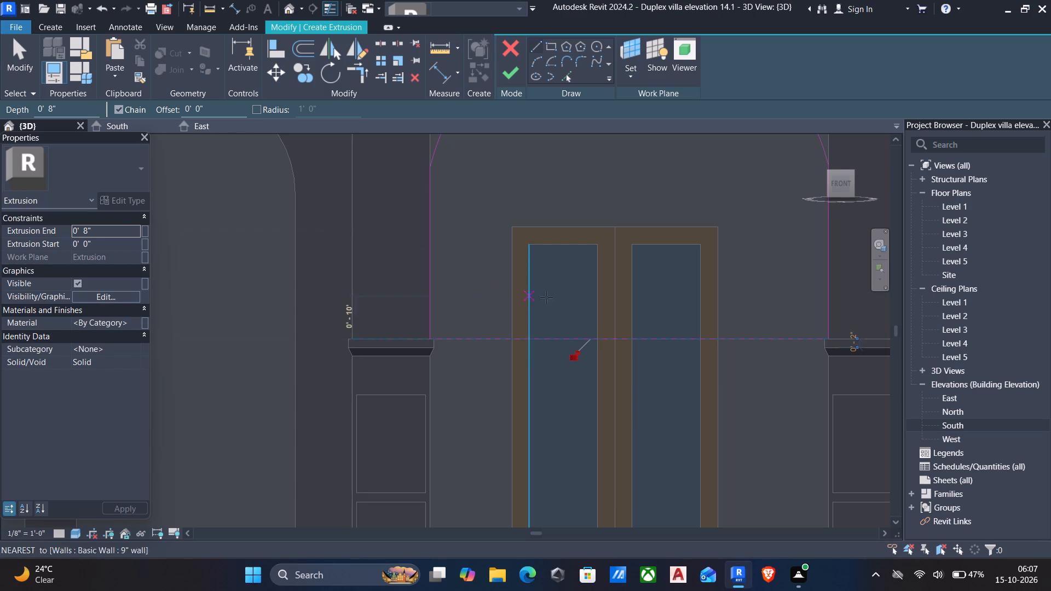
pyautogui.press('Escape')
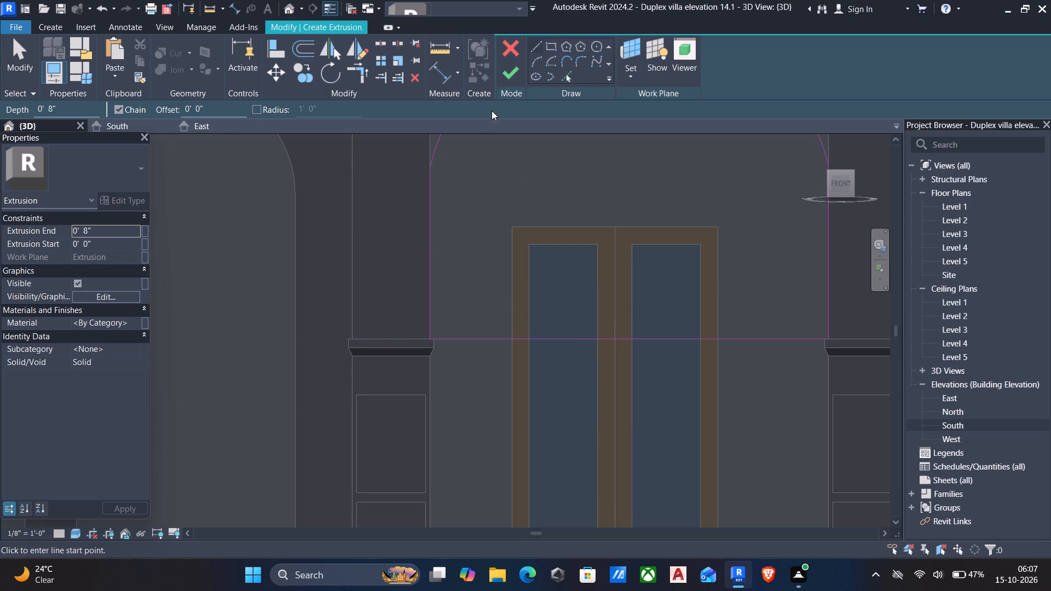
pyautogui.click(505, 74)
pyautogui.scroll(-6, 462, 302)
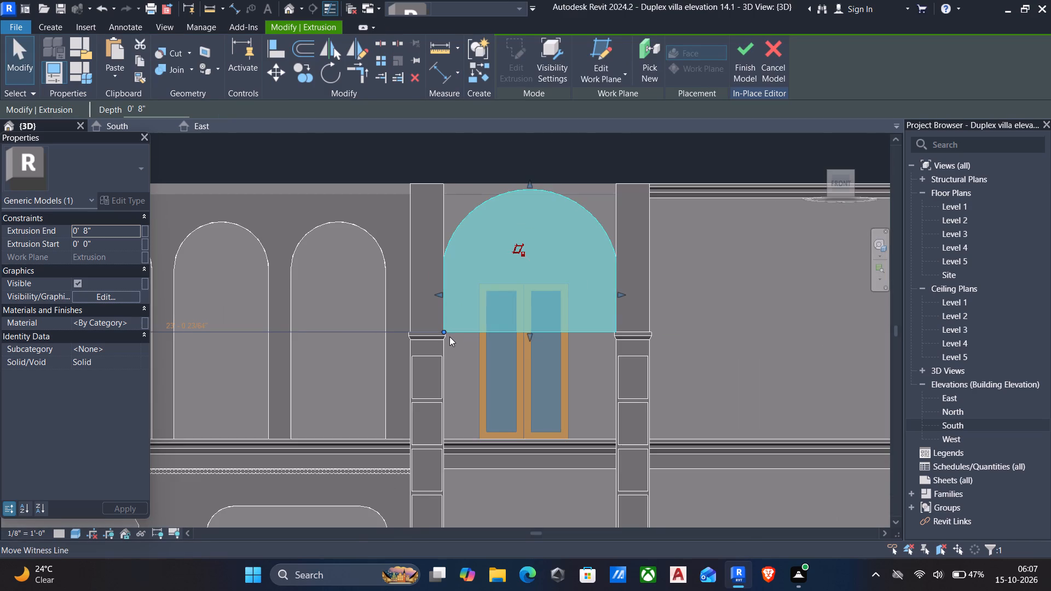
pyautogui.keyDown('shift'); pyautogui.moveTo(449, 335); pyautogui.dragTo(513, 413, button='middle'); pyautogui.keyUp('shift')
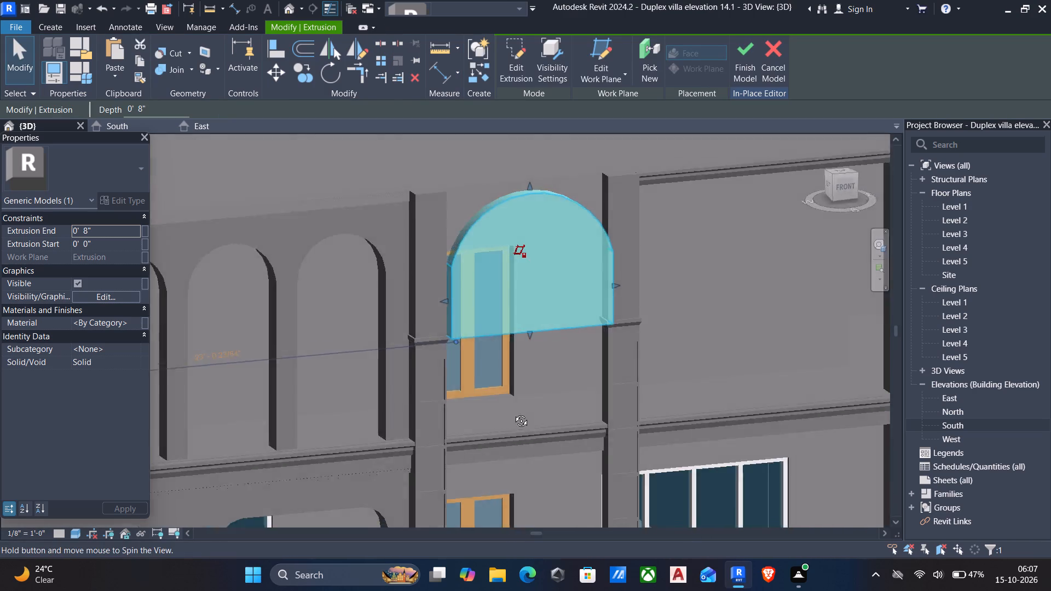
pyautogui.keyDown('shift'); pyautogui.moveTo(513, 413); pyautogui.dragTo(399, 421, button='middle'); pyautogui.keyUp('shift')
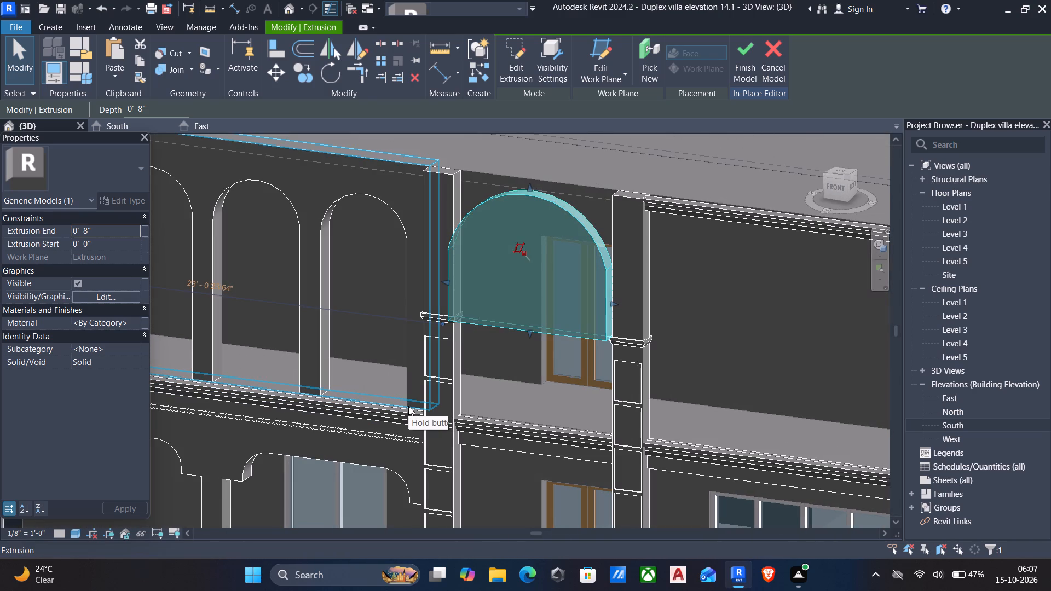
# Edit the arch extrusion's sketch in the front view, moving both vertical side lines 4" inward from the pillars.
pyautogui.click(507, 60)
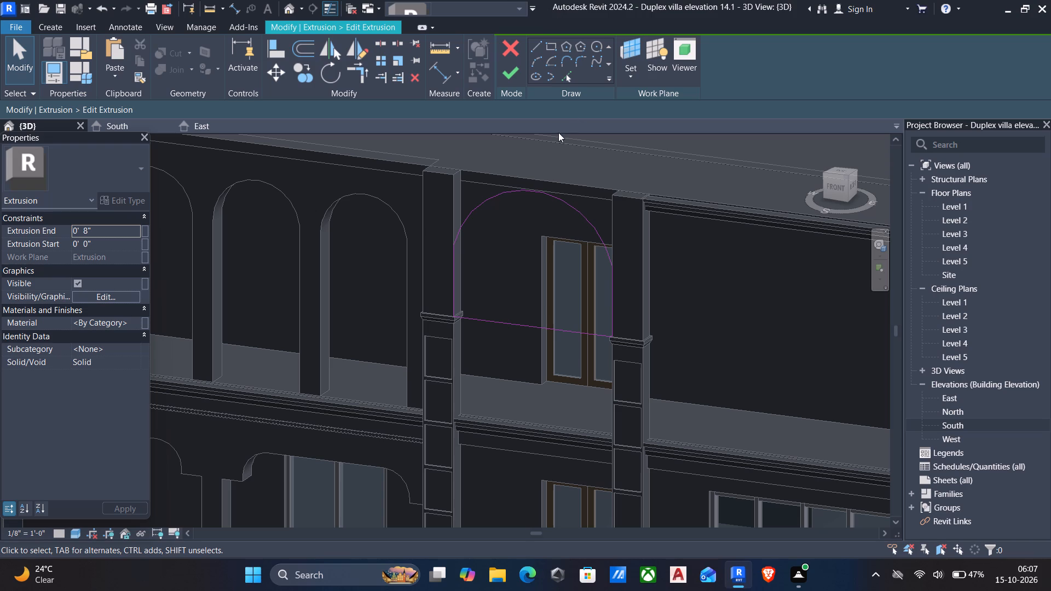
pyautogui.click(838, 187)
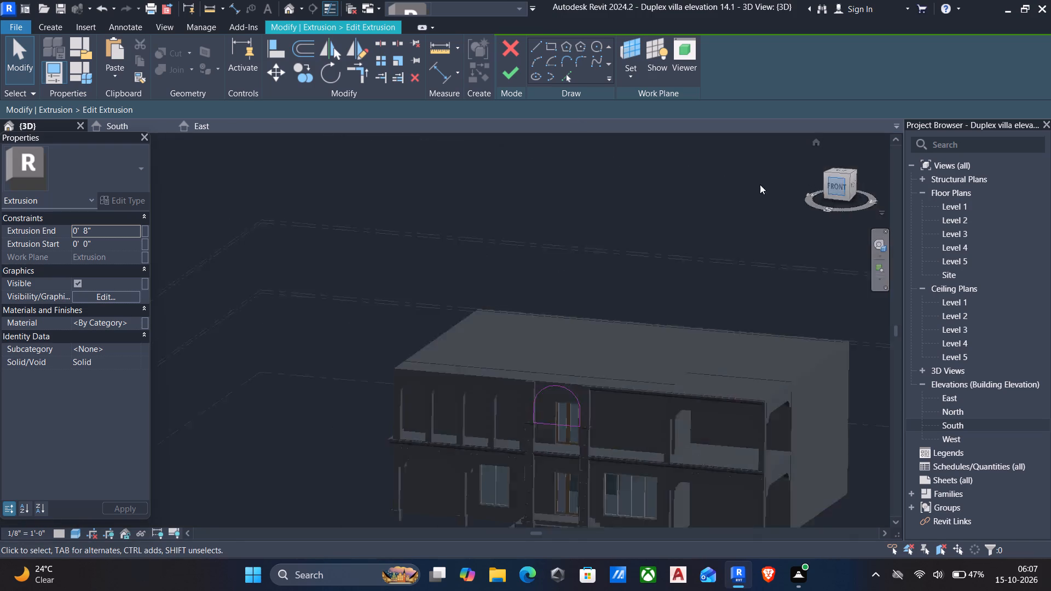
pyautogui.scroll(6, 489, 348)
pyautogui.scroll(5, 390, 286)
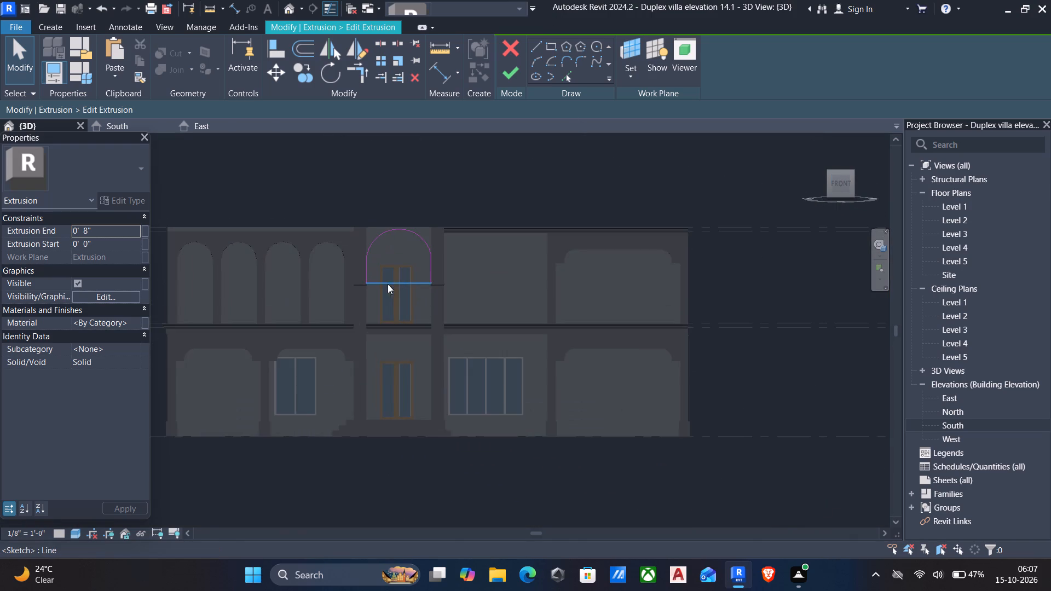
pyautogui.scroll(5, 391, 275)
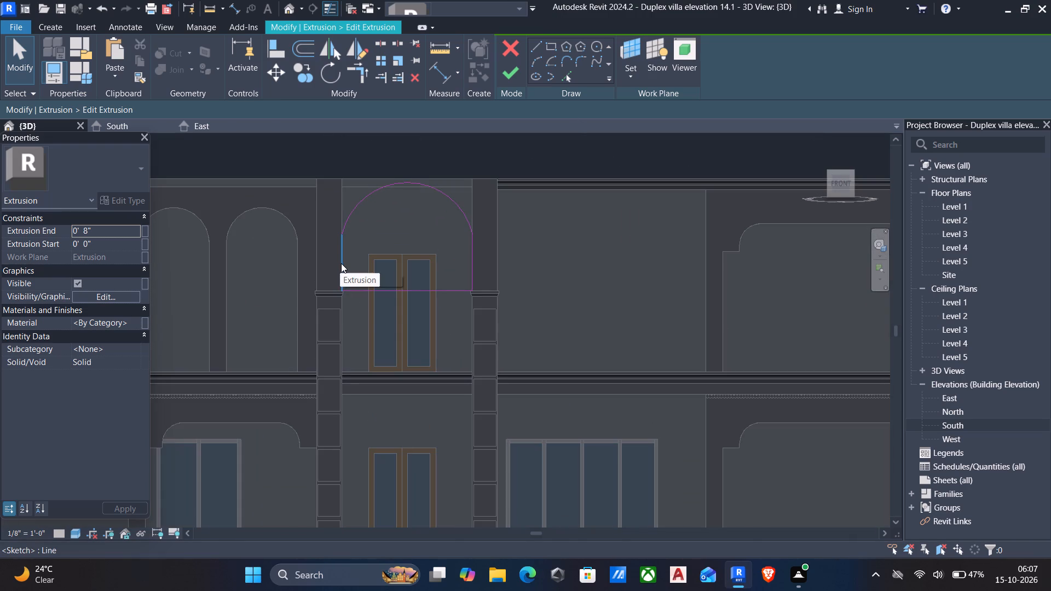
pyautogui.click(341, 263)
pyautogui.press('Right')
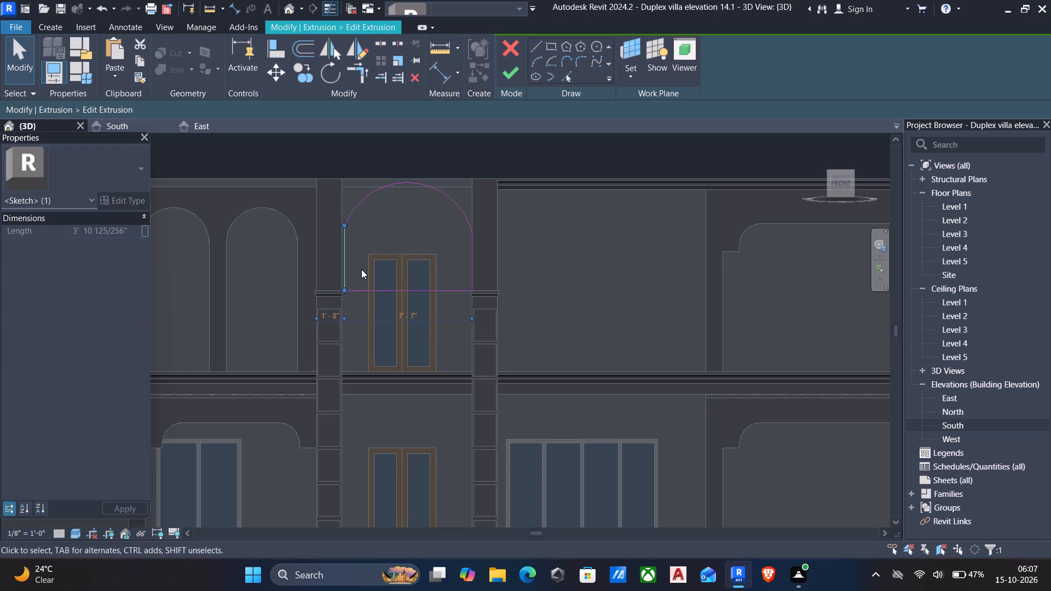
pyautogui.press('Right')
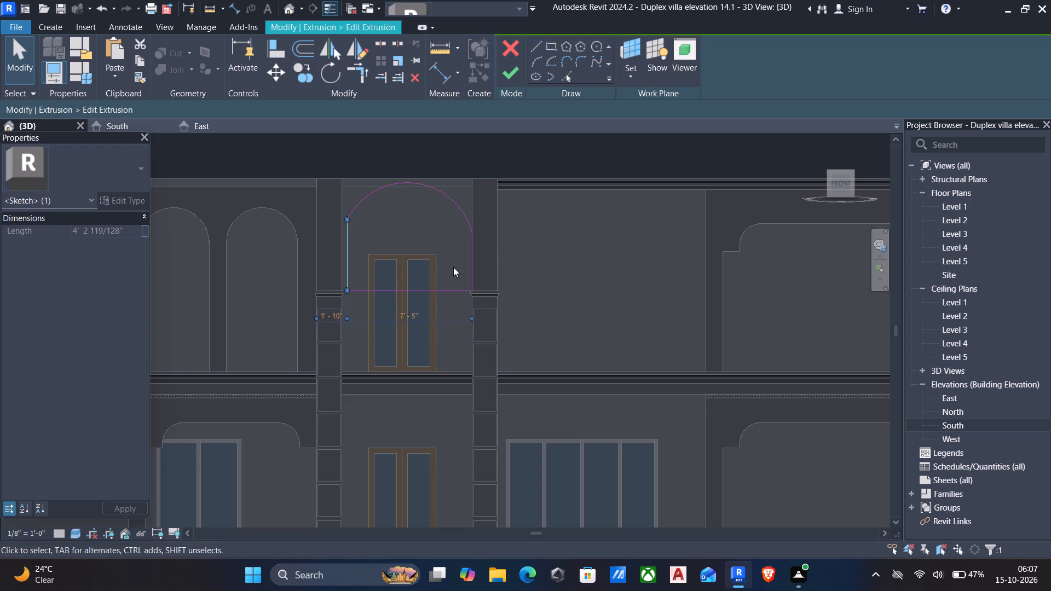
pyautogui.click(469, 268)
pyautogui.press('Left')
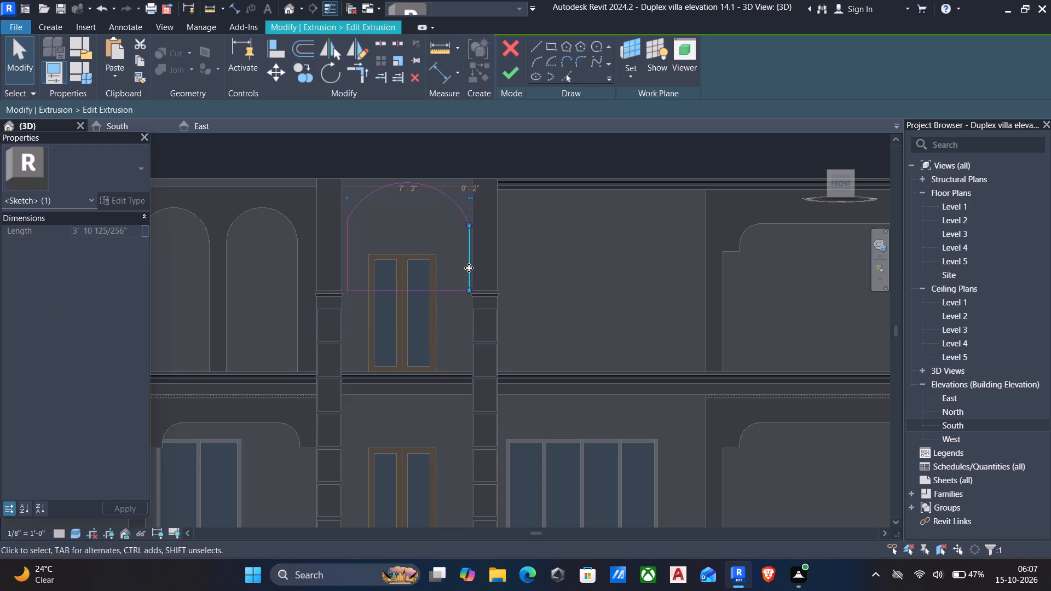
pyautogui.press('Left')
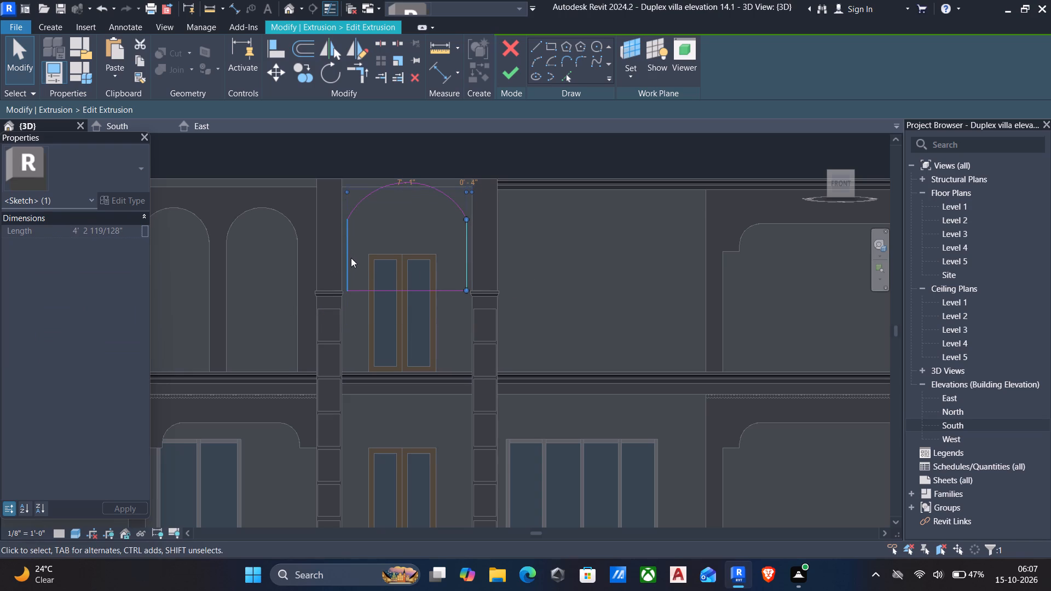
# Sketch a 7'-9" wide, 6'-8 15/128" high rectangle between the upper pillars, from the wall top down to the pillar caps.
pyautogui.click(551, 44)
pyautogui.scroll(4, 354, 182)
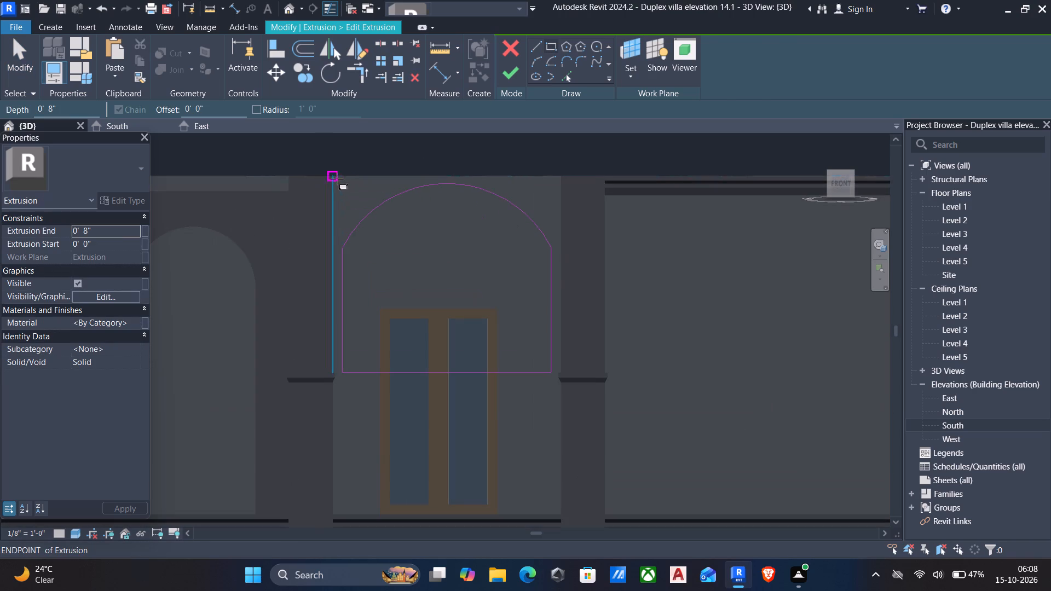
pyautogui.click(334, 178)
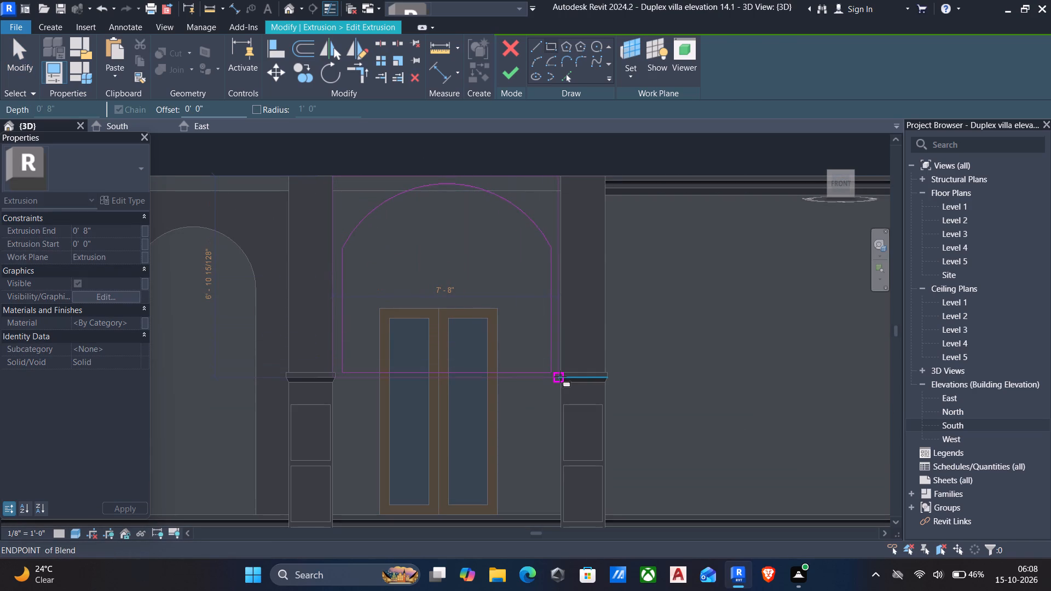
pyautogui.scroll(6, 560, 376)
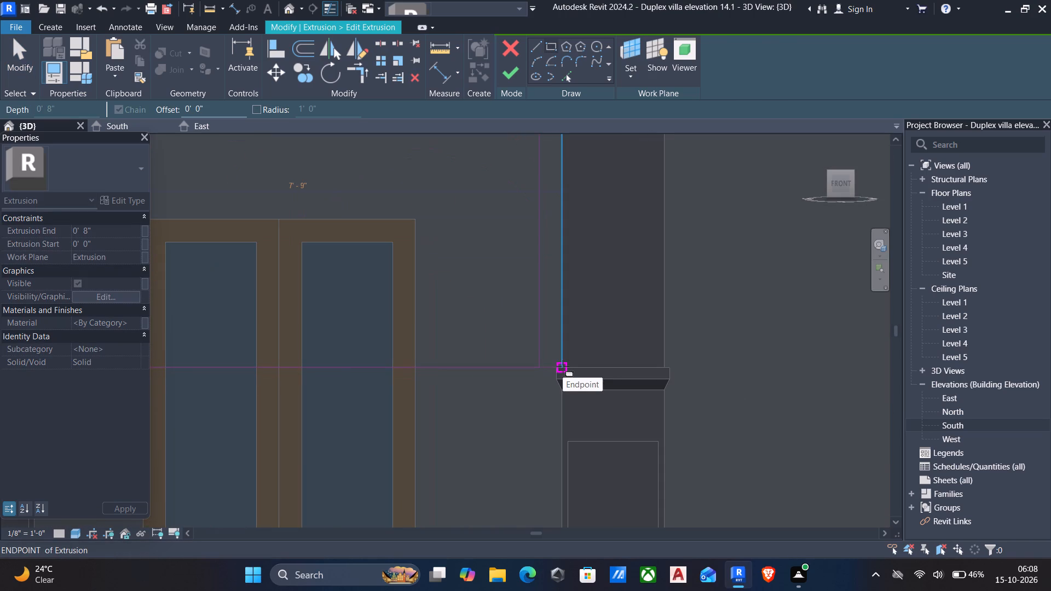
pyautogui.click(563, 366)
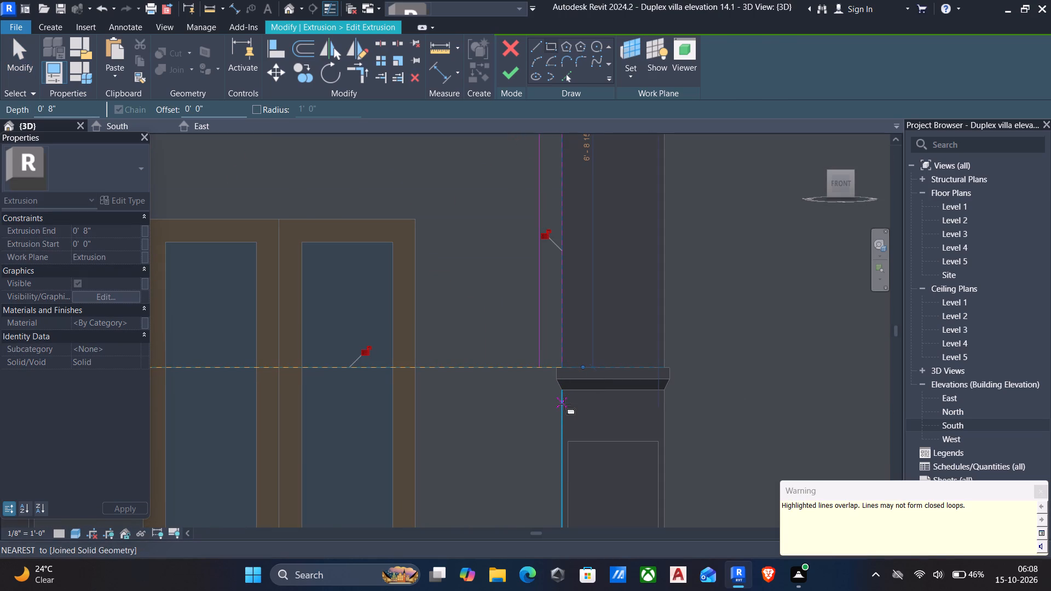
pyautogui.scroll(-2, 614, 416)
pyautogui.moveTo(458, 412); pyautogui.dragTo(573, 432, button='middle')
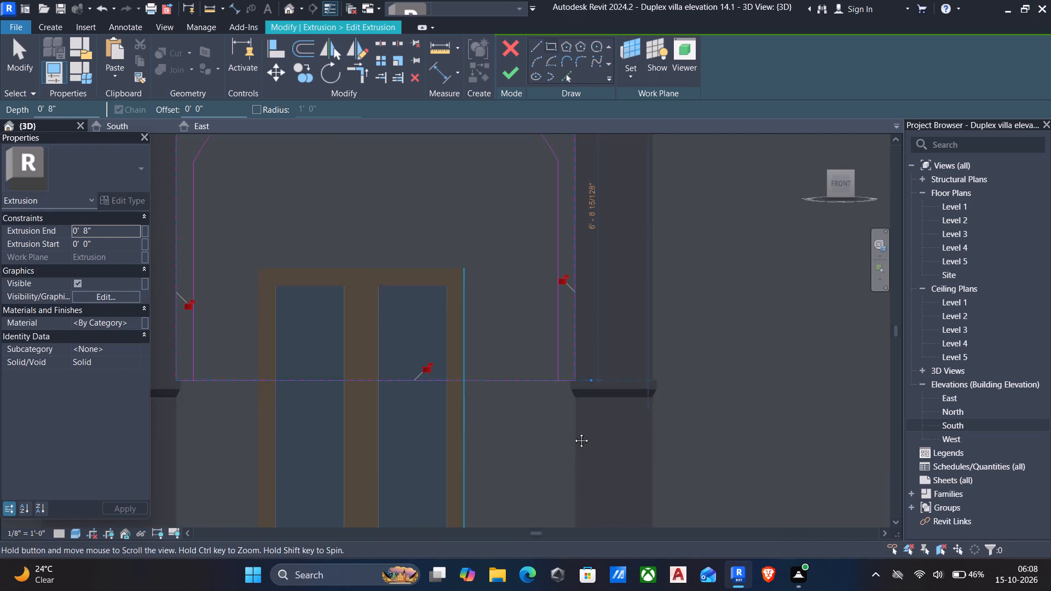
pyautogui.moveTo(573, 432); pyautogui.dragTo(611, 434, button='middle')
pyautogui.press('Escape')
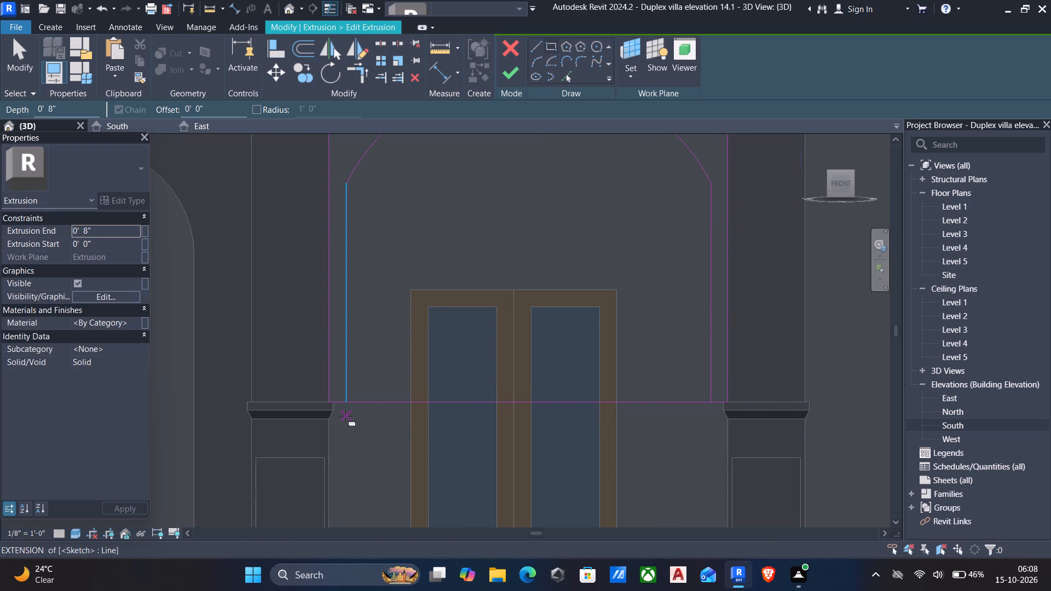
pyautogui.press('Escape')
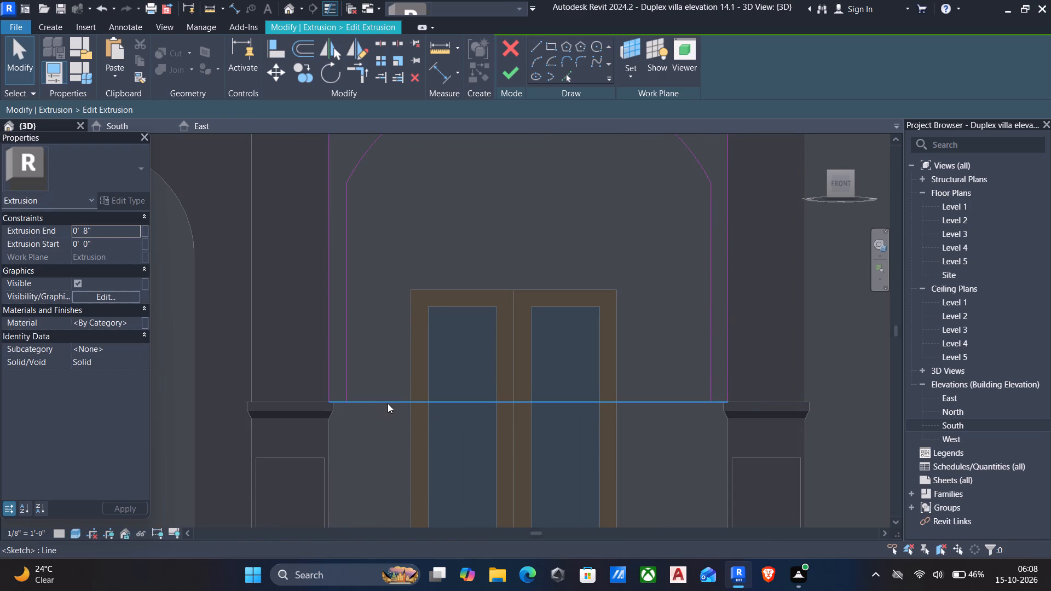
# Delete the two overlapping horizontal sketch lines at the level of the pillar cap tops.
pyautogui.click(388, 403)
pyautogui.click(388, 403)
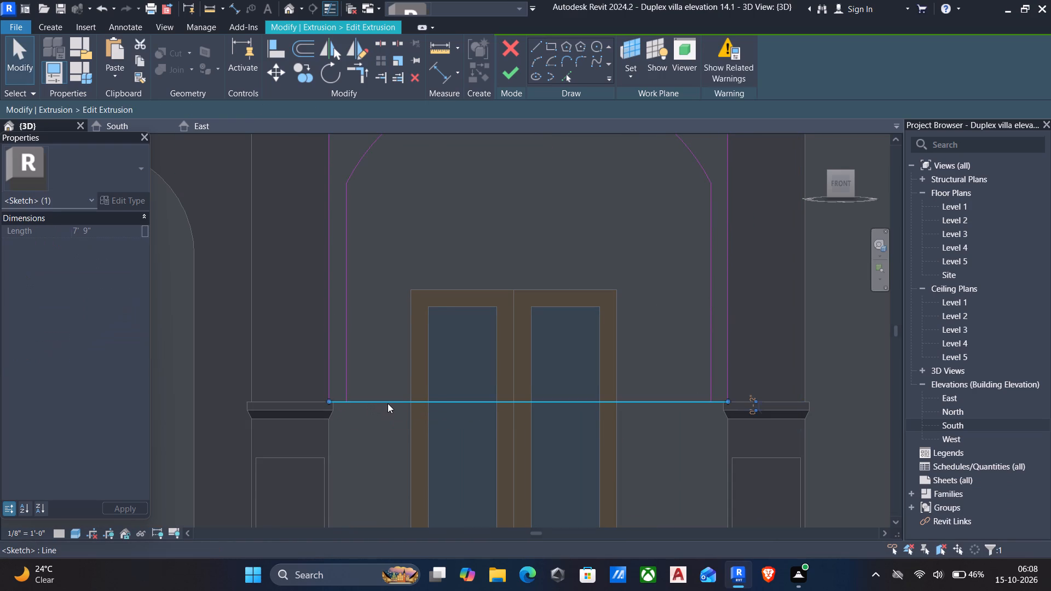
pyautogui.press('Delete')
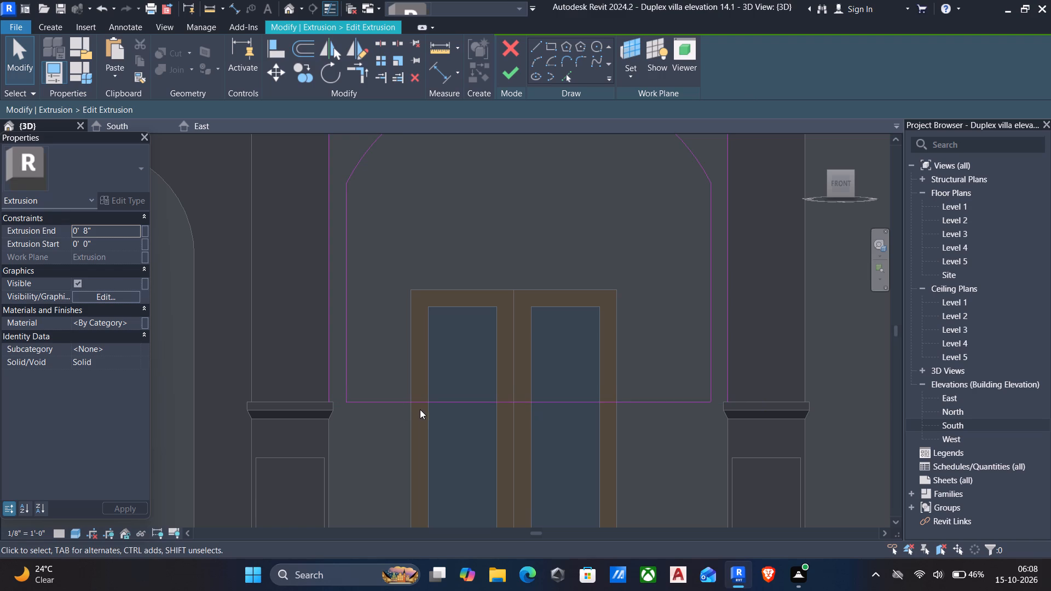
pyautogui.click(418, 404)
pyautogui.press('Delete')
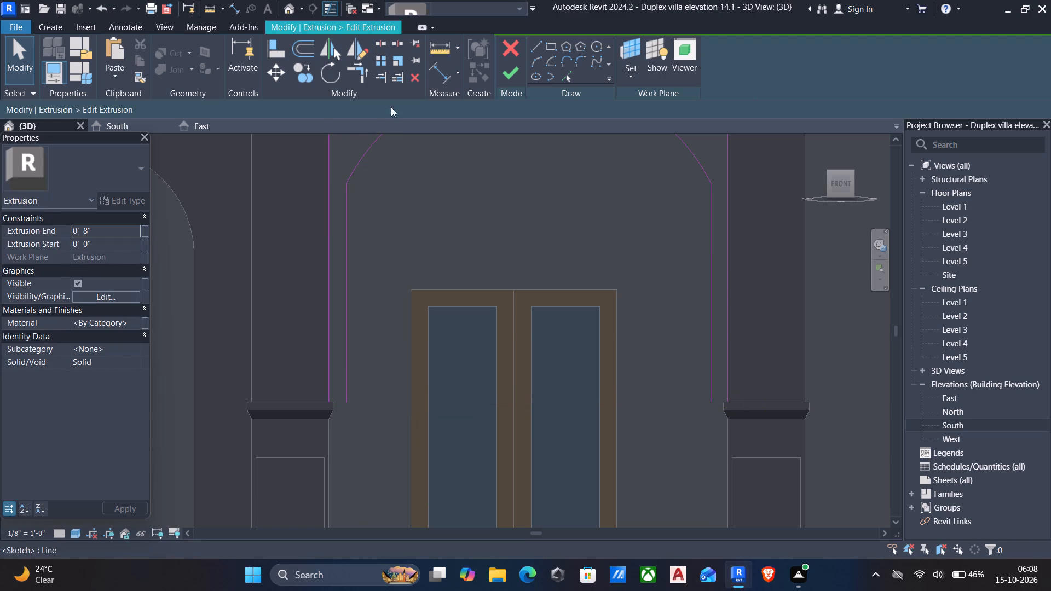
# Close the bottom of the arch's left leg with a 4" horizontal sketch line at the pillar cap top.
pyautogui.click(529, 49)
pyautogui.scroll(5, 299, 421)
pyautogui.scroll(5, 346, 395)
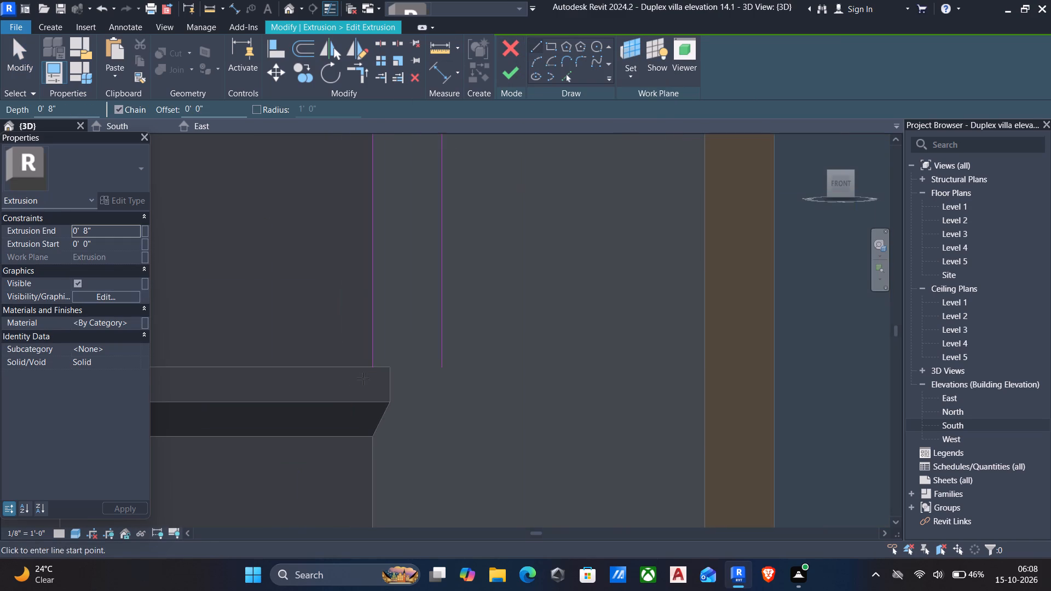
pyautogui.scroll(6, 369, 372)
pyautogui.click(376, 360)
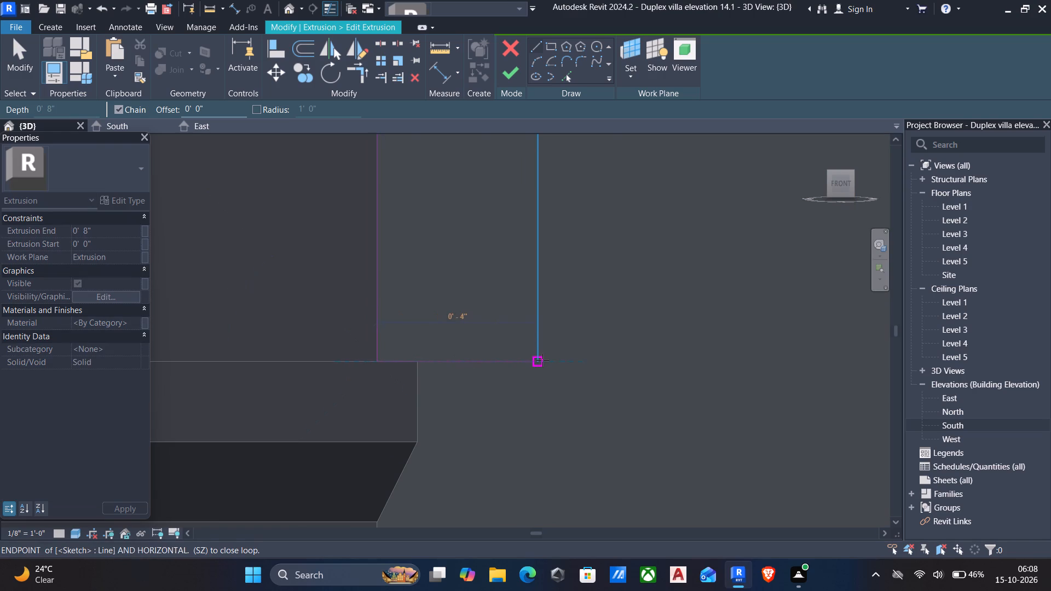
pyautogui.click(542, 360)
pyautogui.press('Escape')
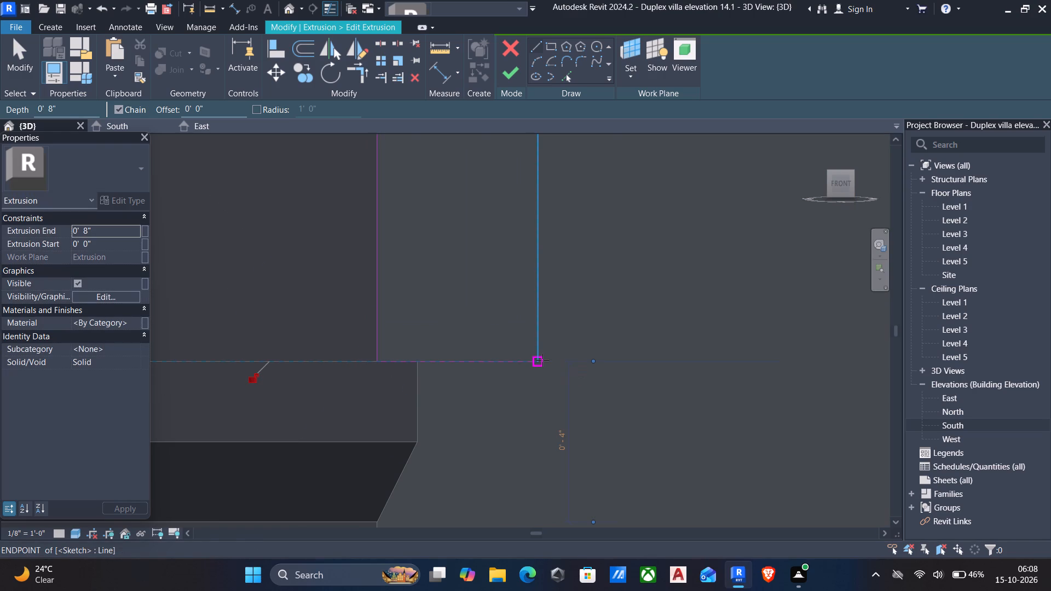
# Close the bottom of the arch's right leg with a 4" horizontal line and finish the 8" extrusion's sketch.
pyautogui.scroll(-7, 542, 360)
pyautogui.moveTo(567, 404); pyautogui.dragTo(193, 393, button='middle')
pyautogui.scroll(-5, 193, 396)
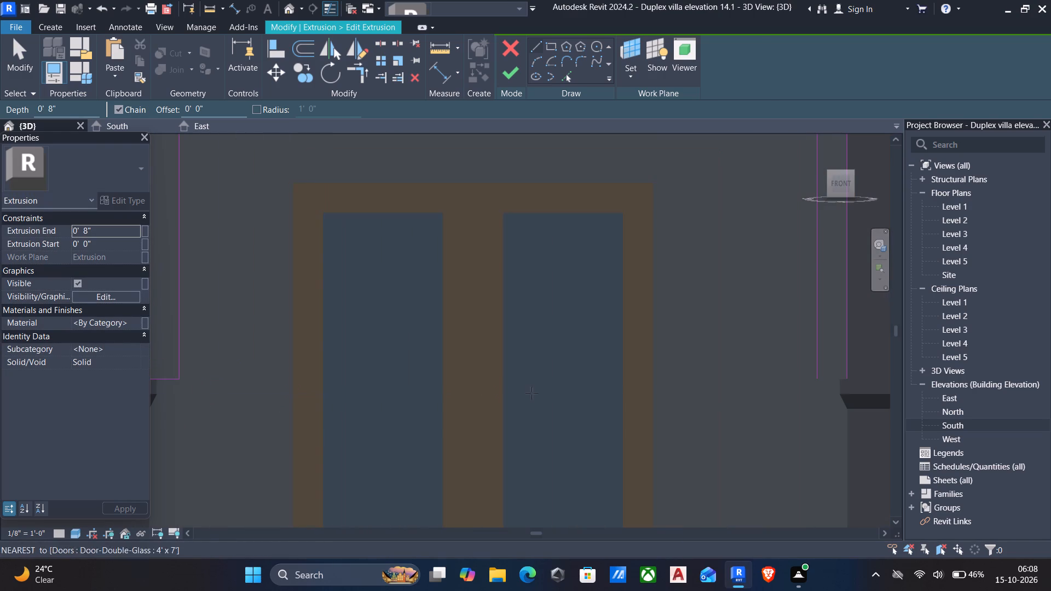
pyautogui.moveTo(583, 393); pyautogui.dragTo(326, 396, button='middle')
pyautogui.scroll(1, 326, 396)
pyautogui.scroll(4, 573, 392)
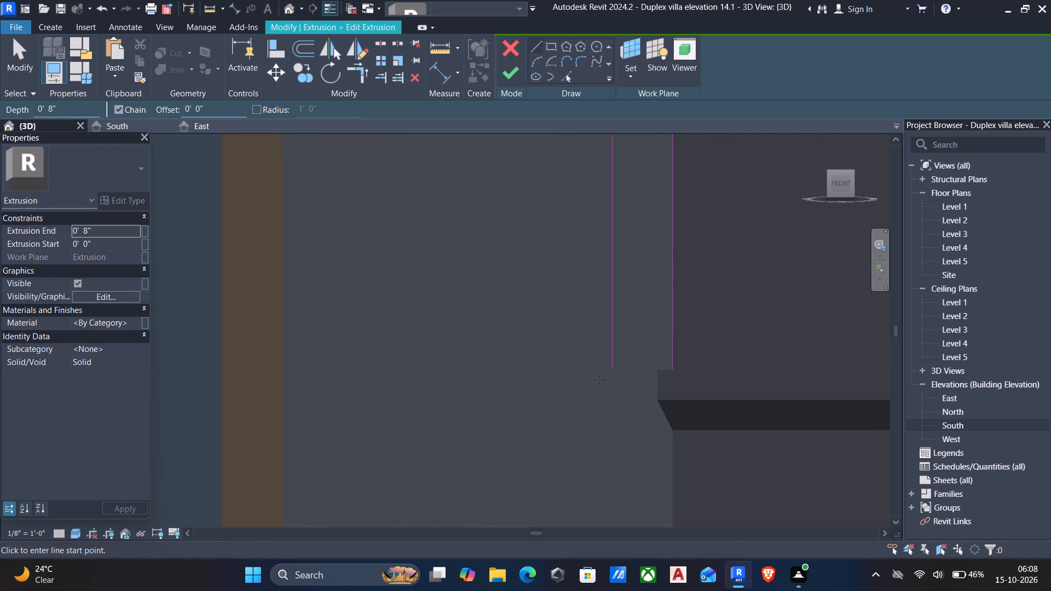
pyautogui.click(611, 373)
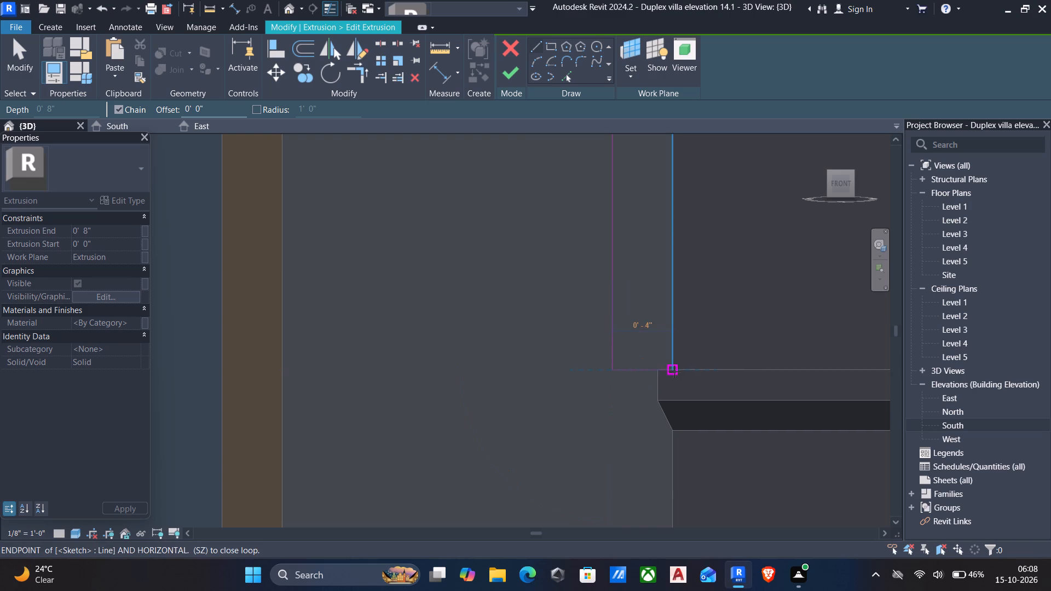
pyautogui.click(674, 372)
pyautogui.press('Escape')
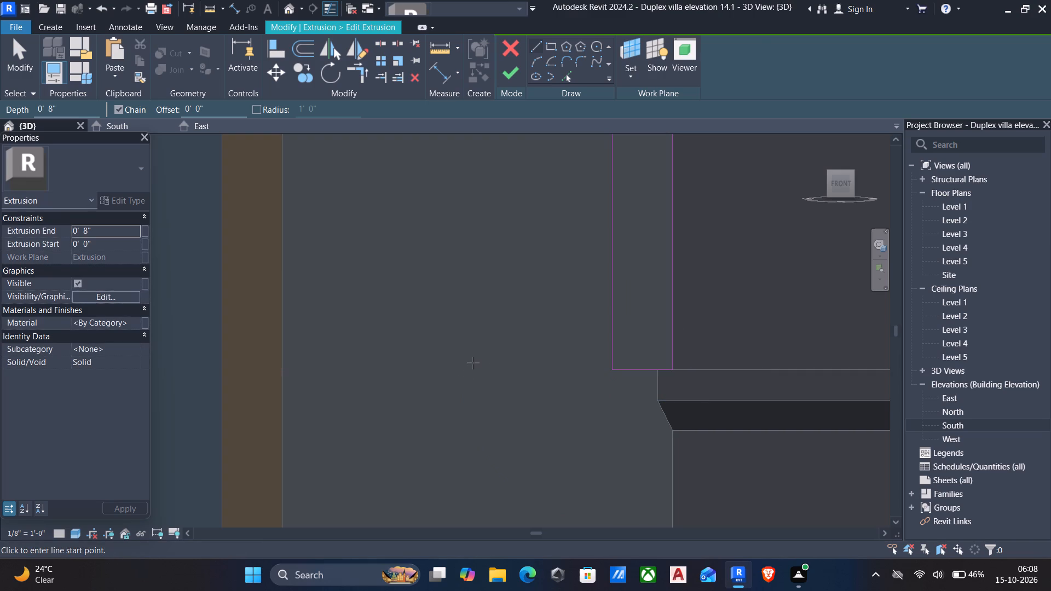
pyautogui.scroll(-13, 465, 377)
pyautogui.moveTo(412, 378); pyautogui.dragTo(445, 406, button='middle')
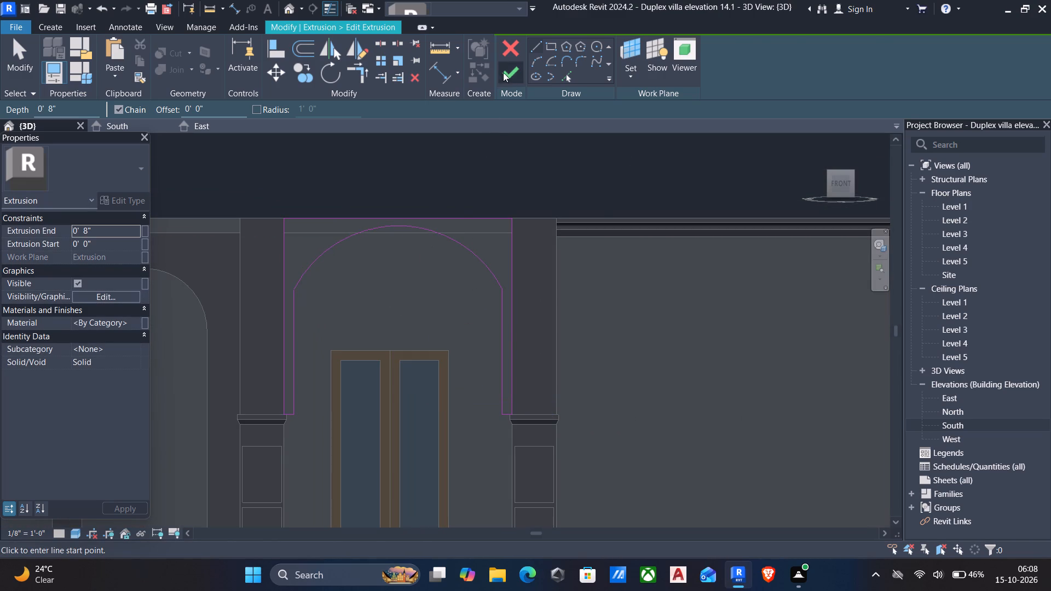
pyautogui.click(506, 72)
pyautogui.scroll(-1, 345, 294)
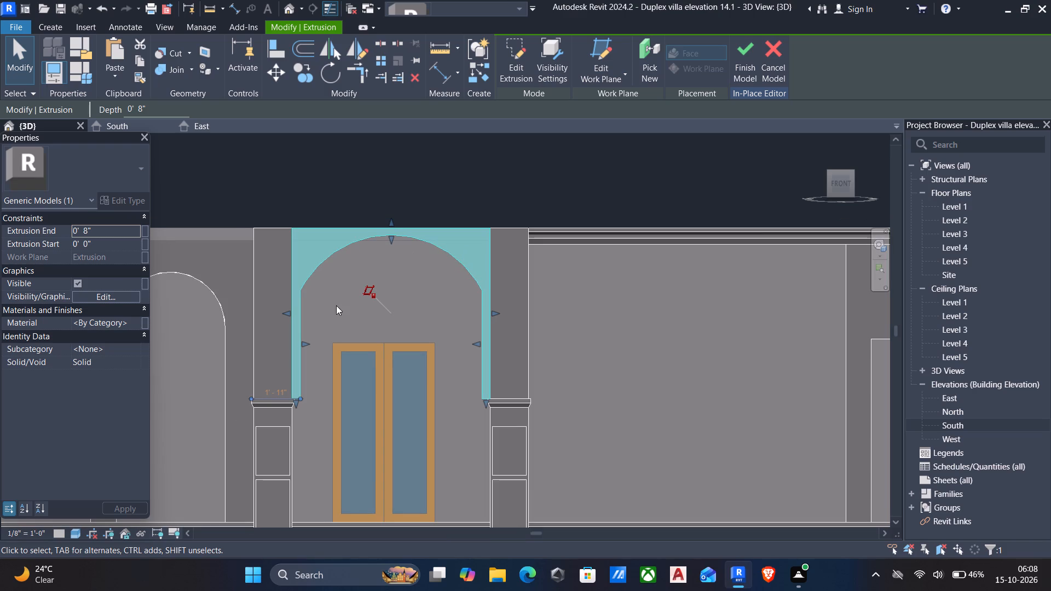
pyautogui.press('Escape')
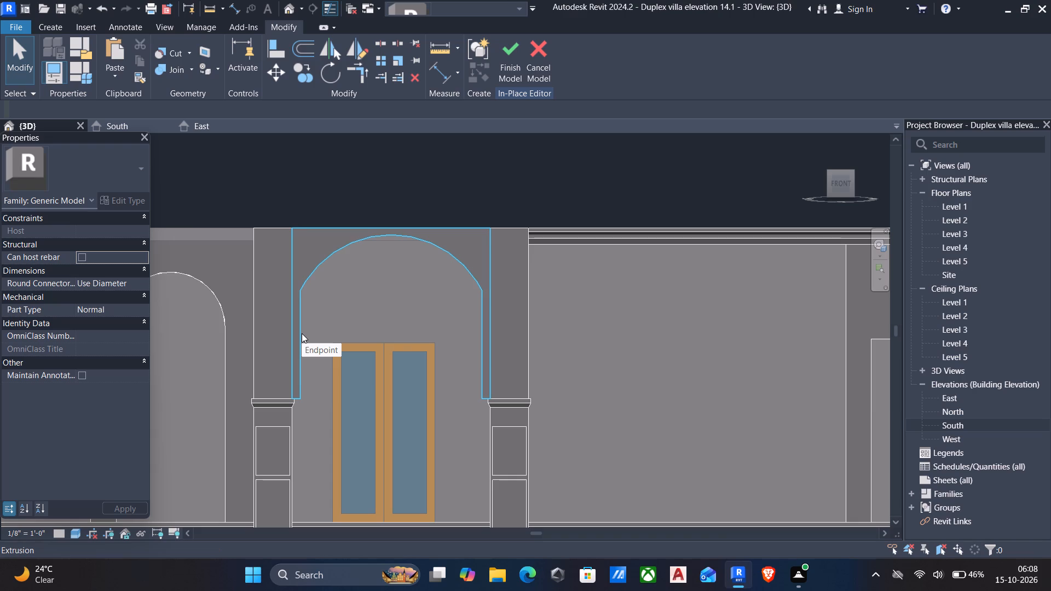
# Delete the arch extrusion and the upper pillar extrusion on the right side of the double door.
pyautogui.click(302, 333)
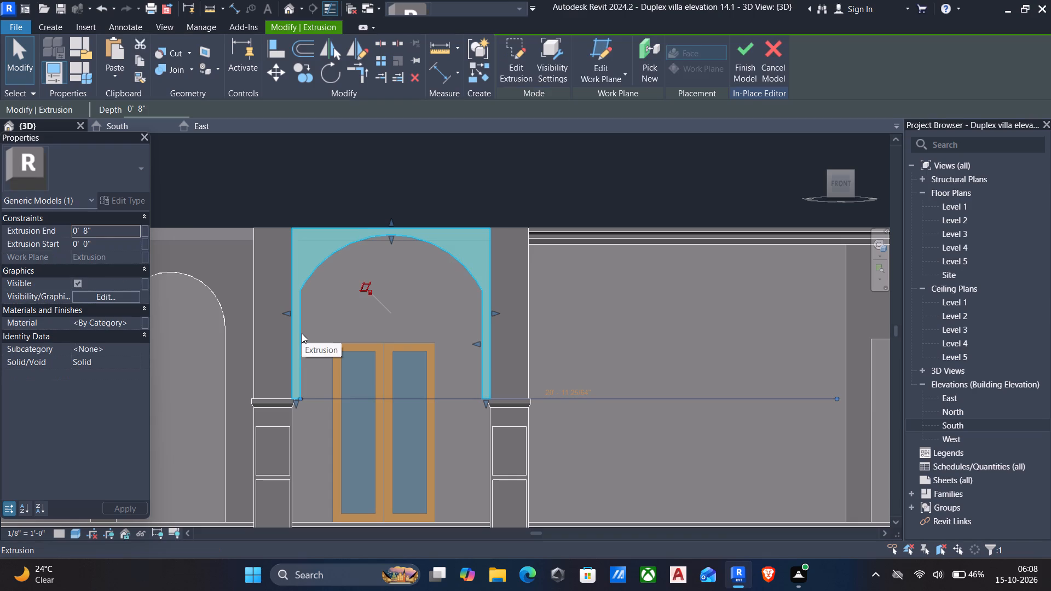
pyautogui.press('Delete')
pyautogui.click(493, 300)
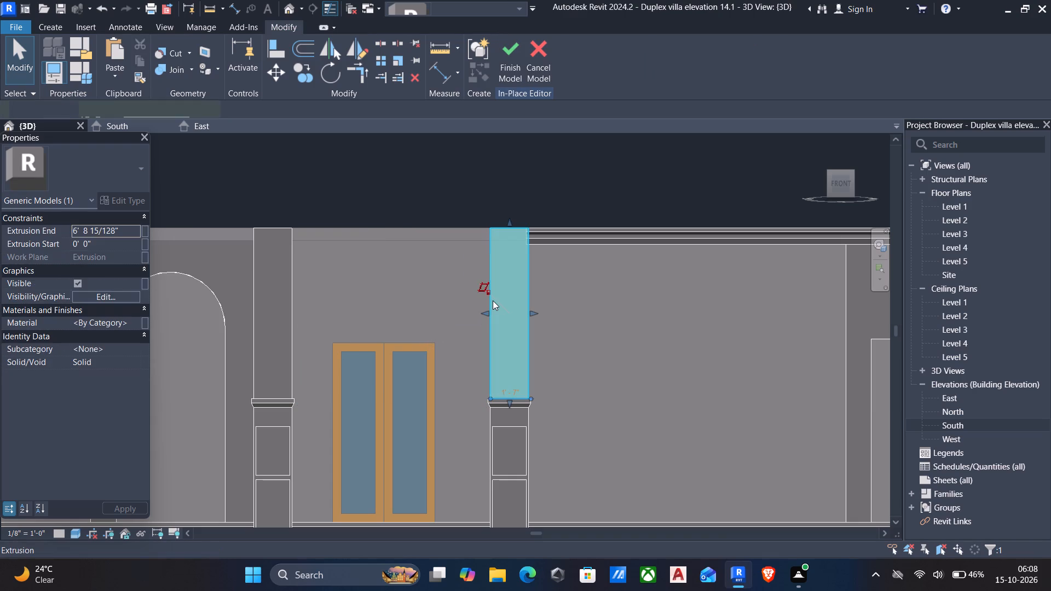
pyautogui.press('Delete')
# Stretch the remaining upper pillar extrusion across the door opening to the outer edge of the right pillar.
pyautogui.click(291, 296)
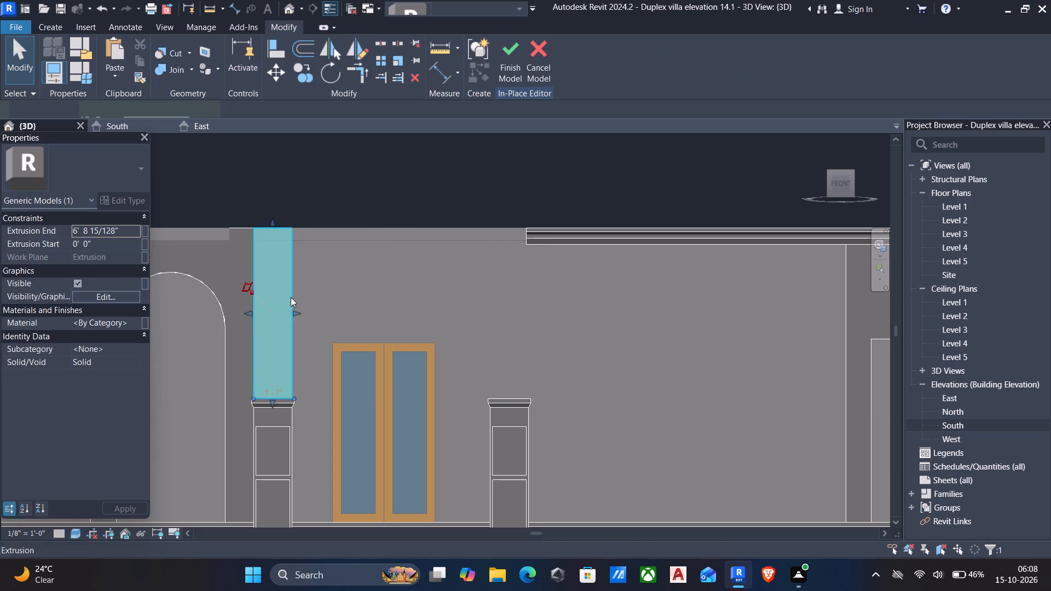
pyautogui.moveTo(297, 313); pyautogui.dragTo(516, 326)
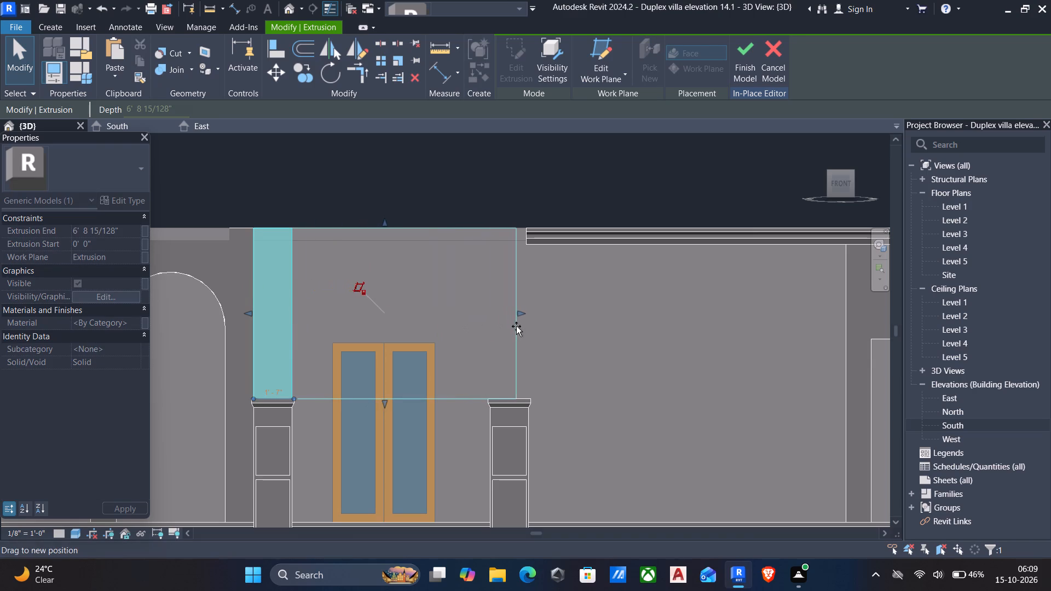
pyautogui.moveTo(516, 326); pyautogui.dragTo(518, 329)
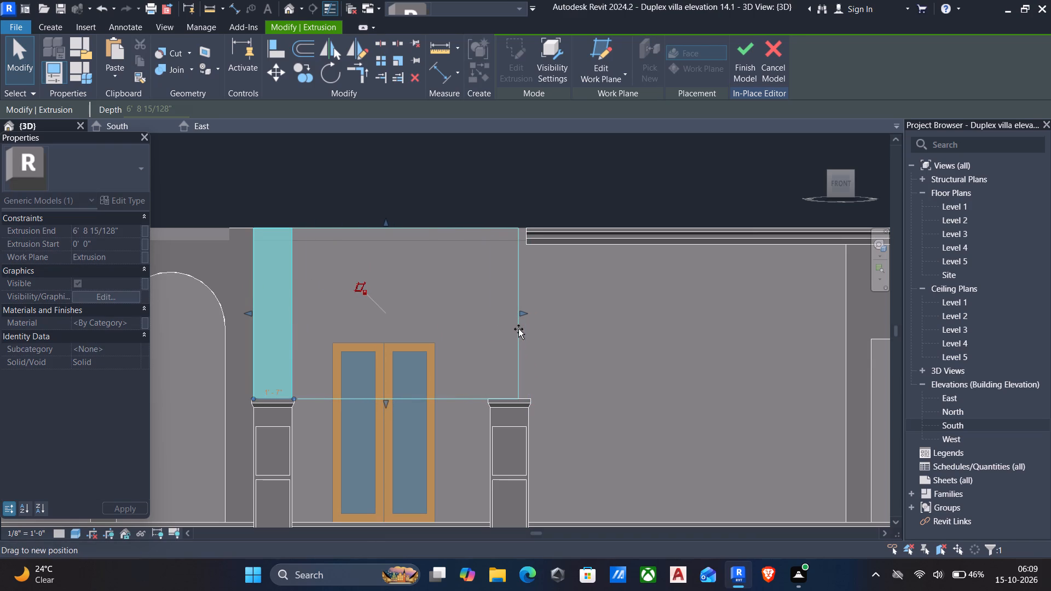
pyautogui.moveTo(518, 329); pyautogui.dragTo(522, 329)
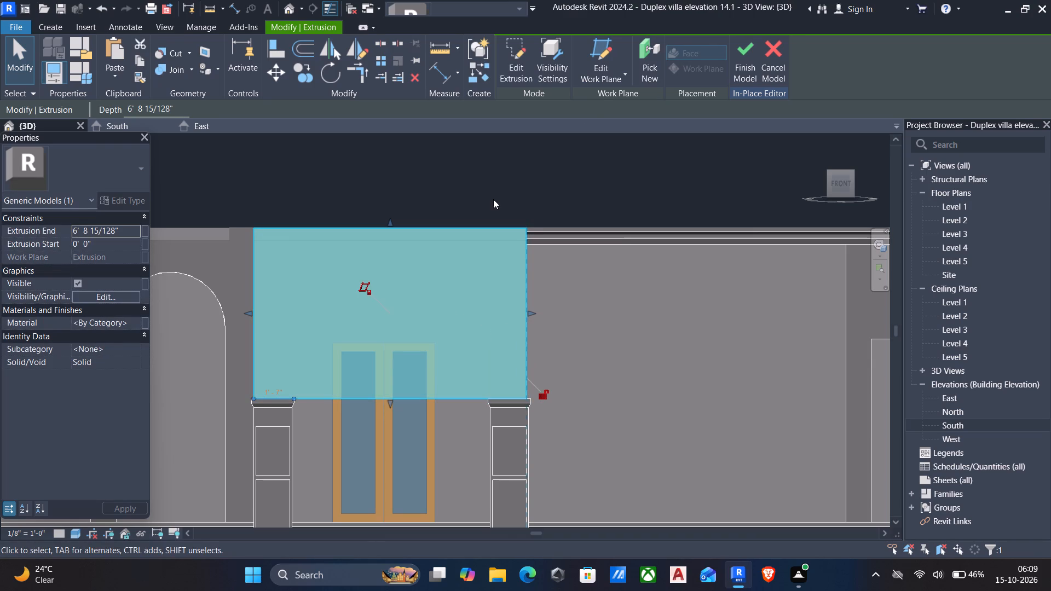
# Start a void extrusion and set its work plane to the front face of the wide extrusion above the double door.
pyautogui.click(51, 24)
pyautogui.click(269, 68)
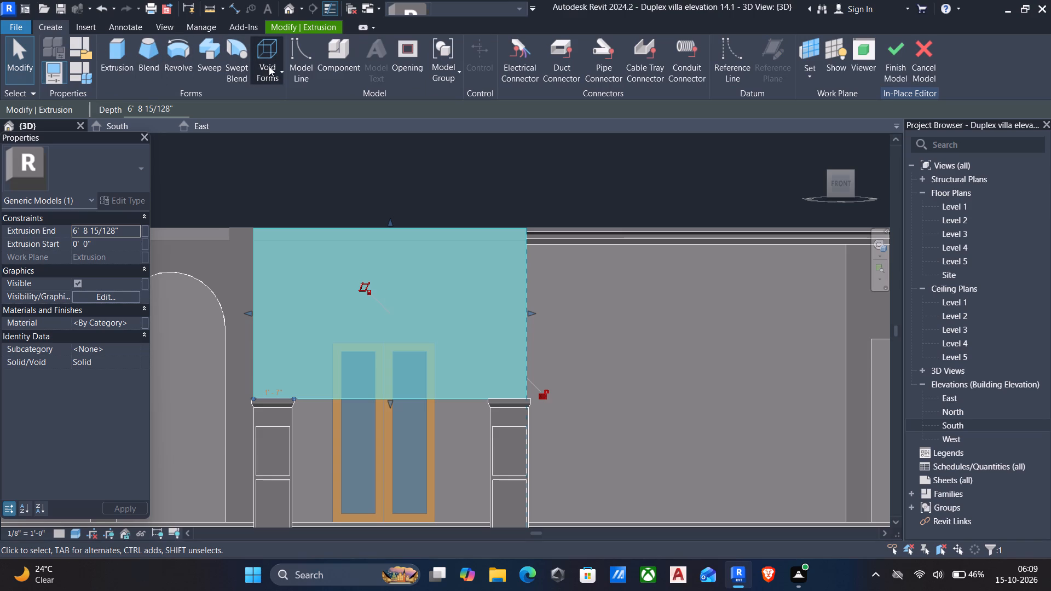
pyautogui.click(283, 96)
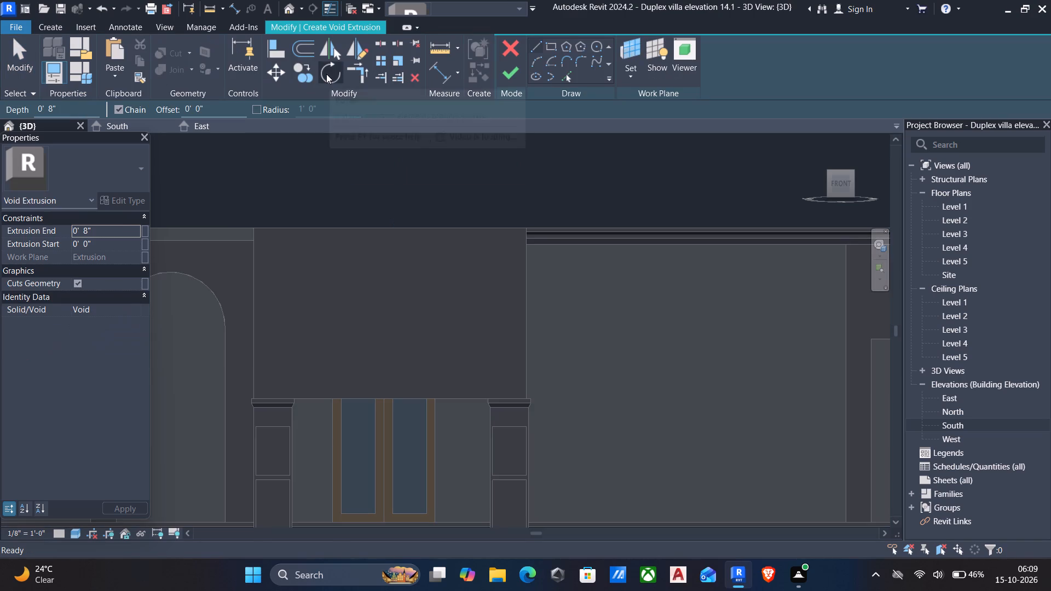
pyautogui.click(621, 80)
pyautogui.click(639, 133)
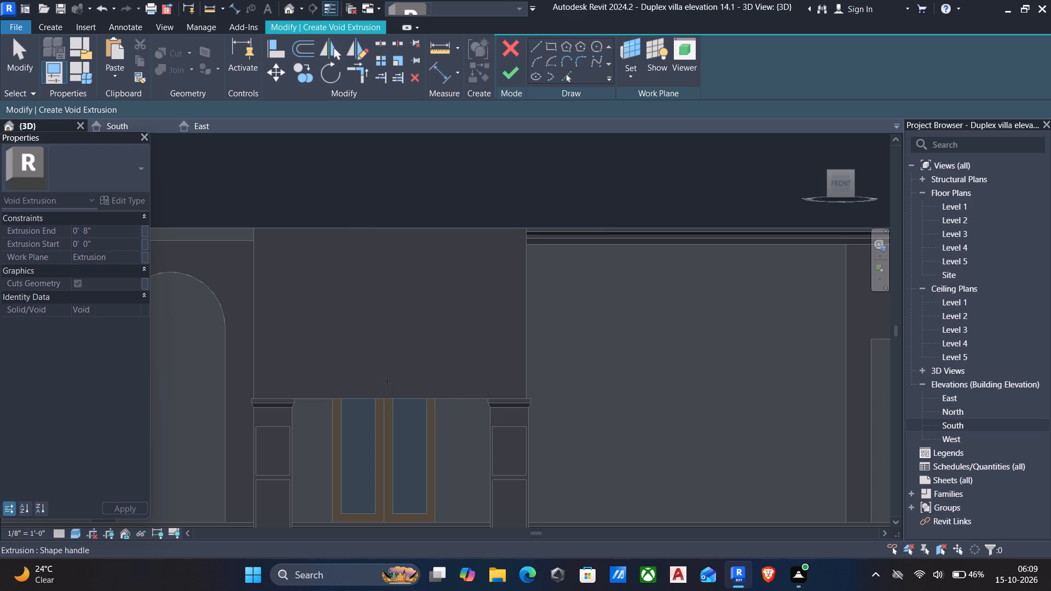
pyautogui.keyDown('shift'); pyautogui.moveTo(388, 382); pyautogui.dragTo(385, 403, button='middle'); pyautogui.keyUp('shift')
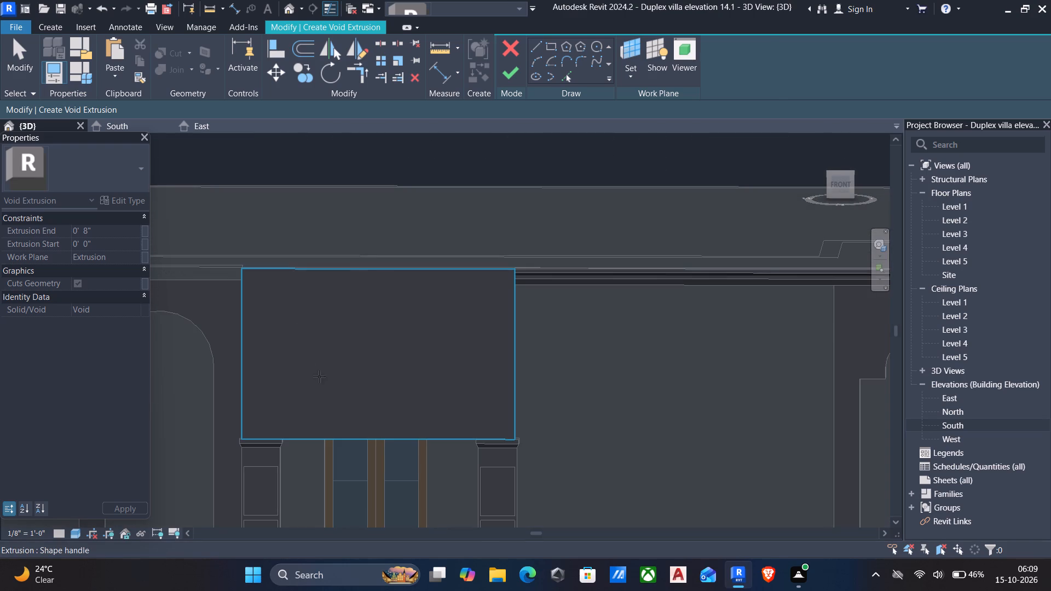
pyautogui.click(361, 438)
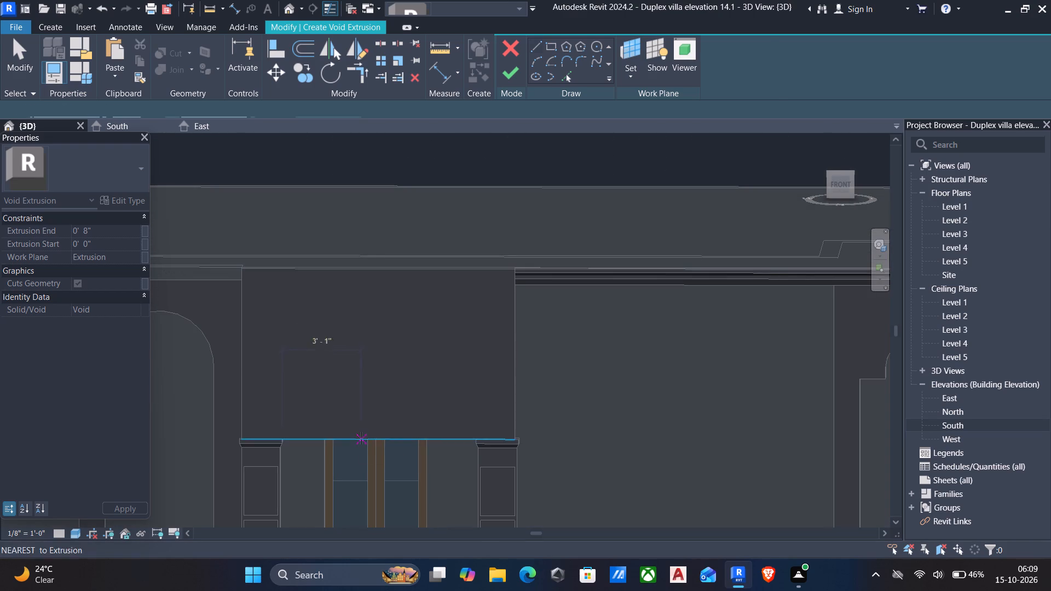
pyautogui.moveTo(372, 327); pyautogui.dragTo(418, 315, button='middle')
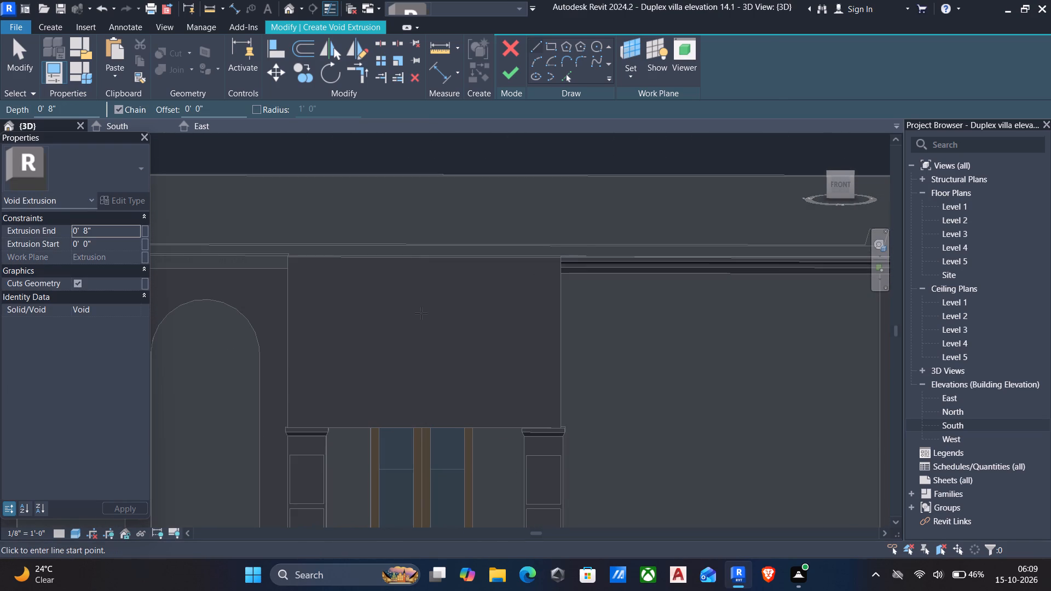
# Sketch two vertical lines 4'-7" high, rising from the inner top corners of both pillar caps.
pyautogui.scroll(4, 323, 431)
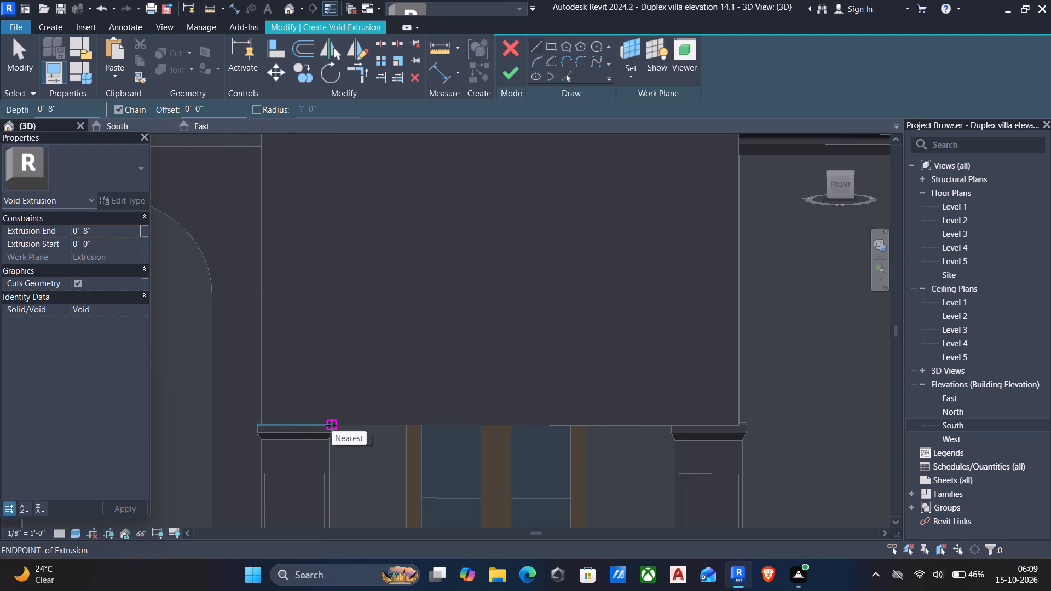
pyautogui.click(332, 425)
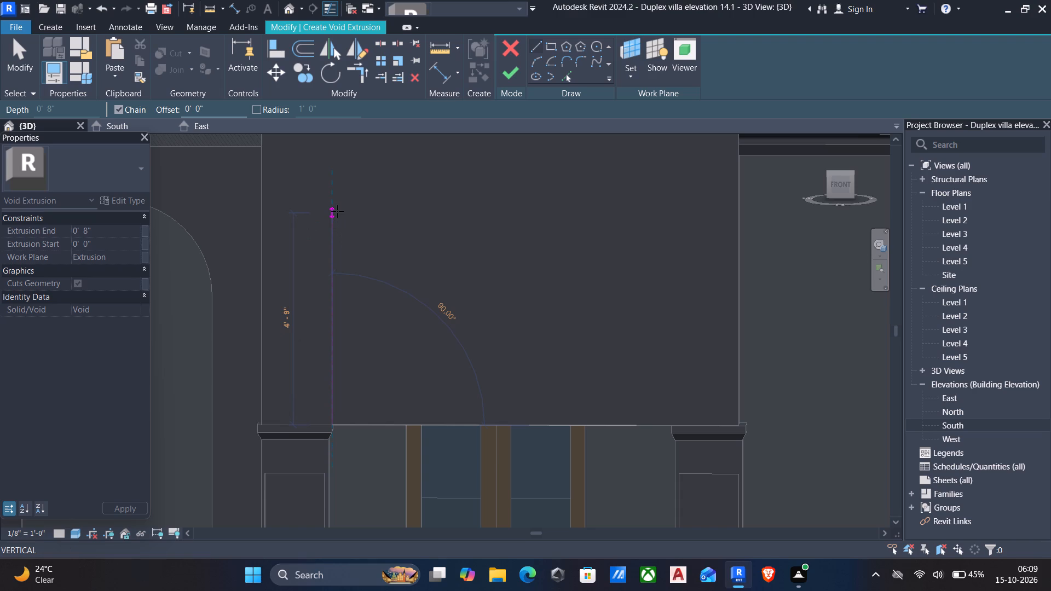
pyautogui.click(334, 219)
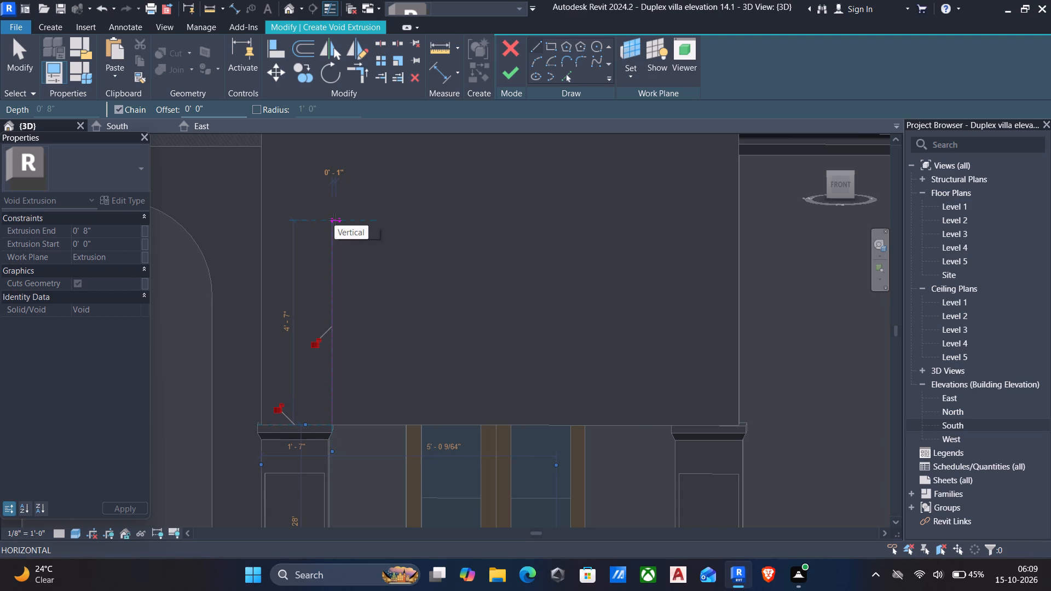
pyautogui.press('Escape')
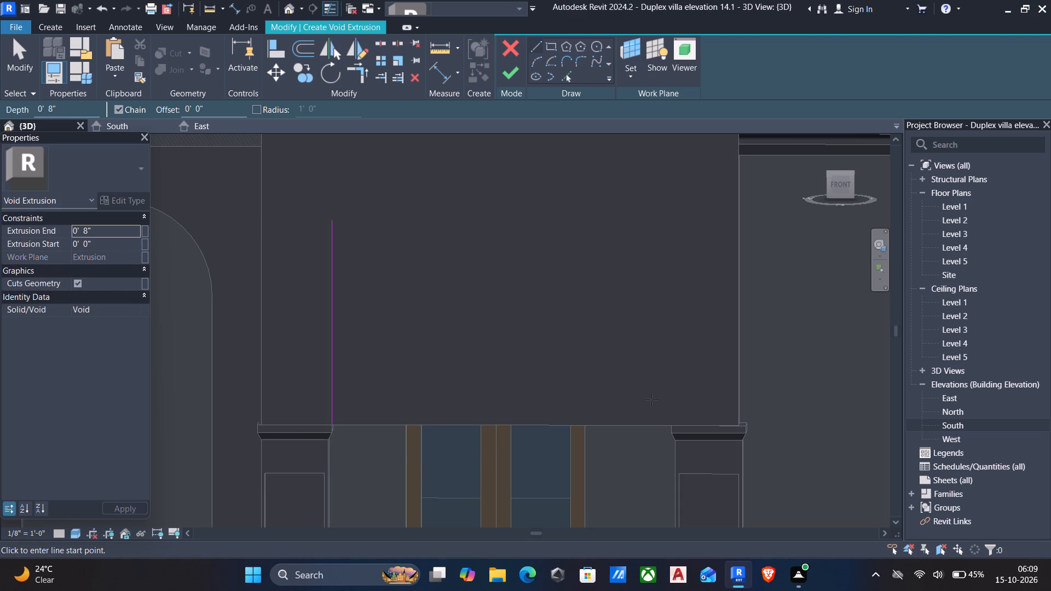
pyautogui.scroll(3, 662, 413)
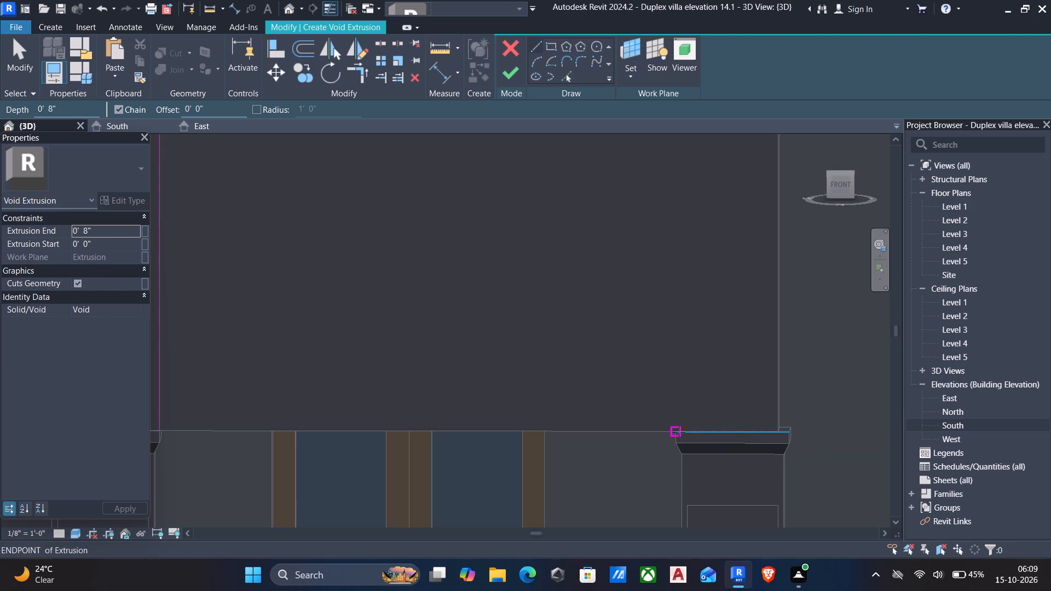
pyautogui.moveTo(678, 432); pyautogui.dragTo(674, 410)
pyautogui.scroll(-2, 672, 268)
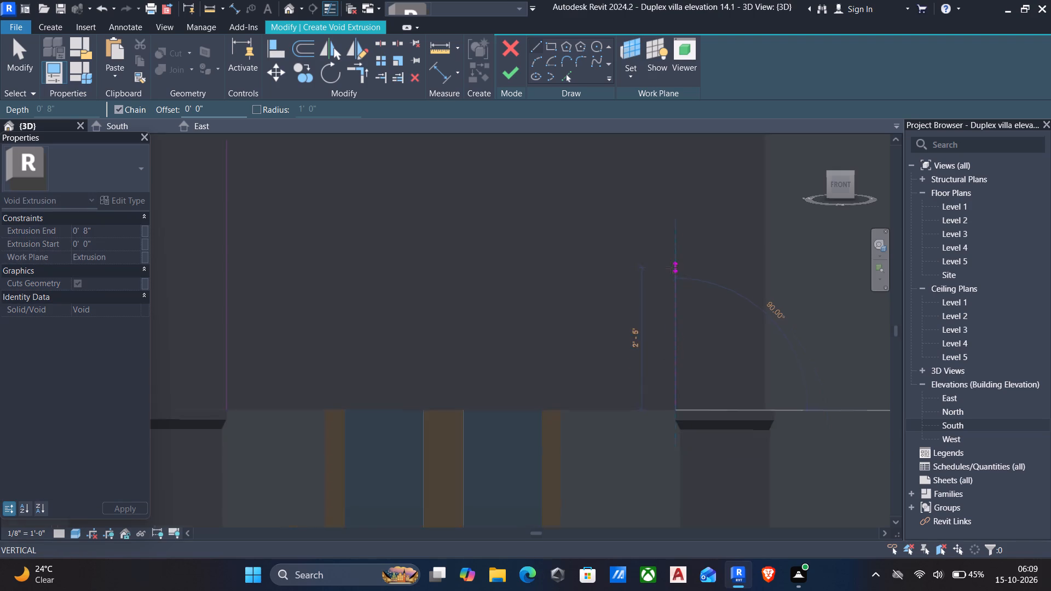
pyautogui.scroll(-3, 672, 268)
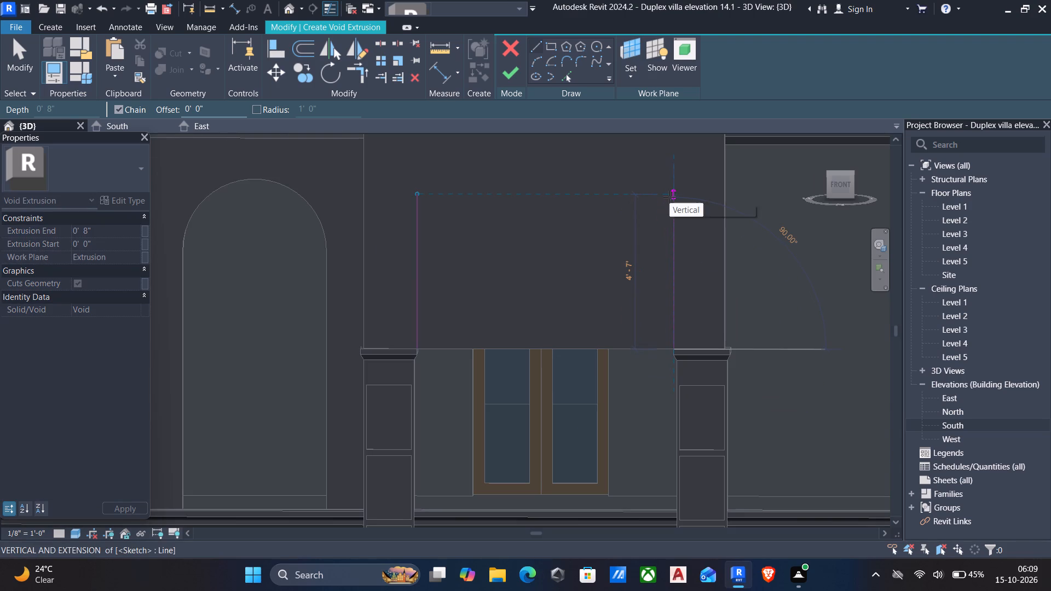
pyautogui.click(669, 197)
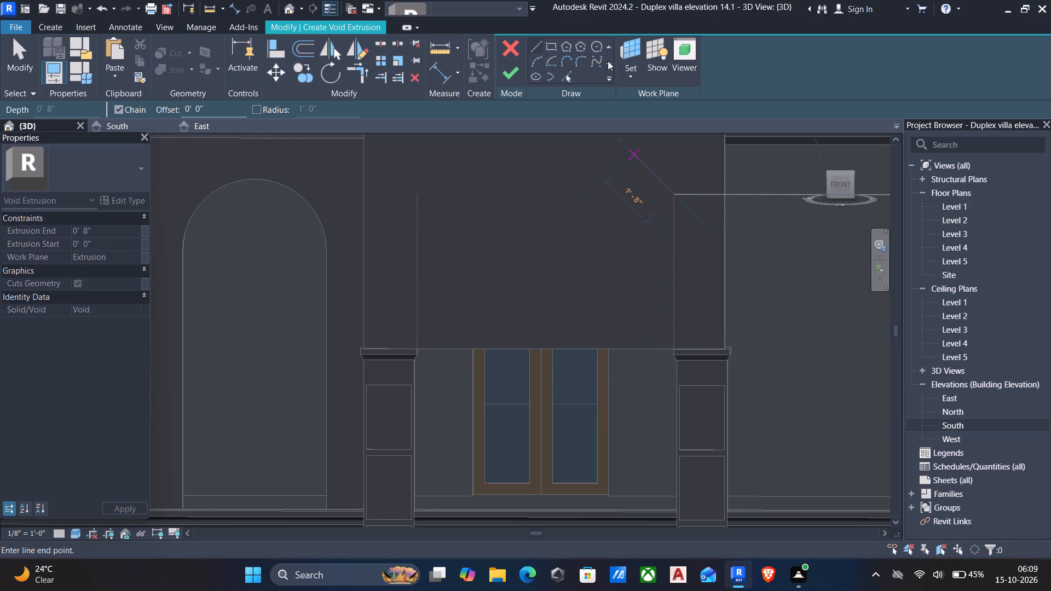
pyautogui.press('Escape')
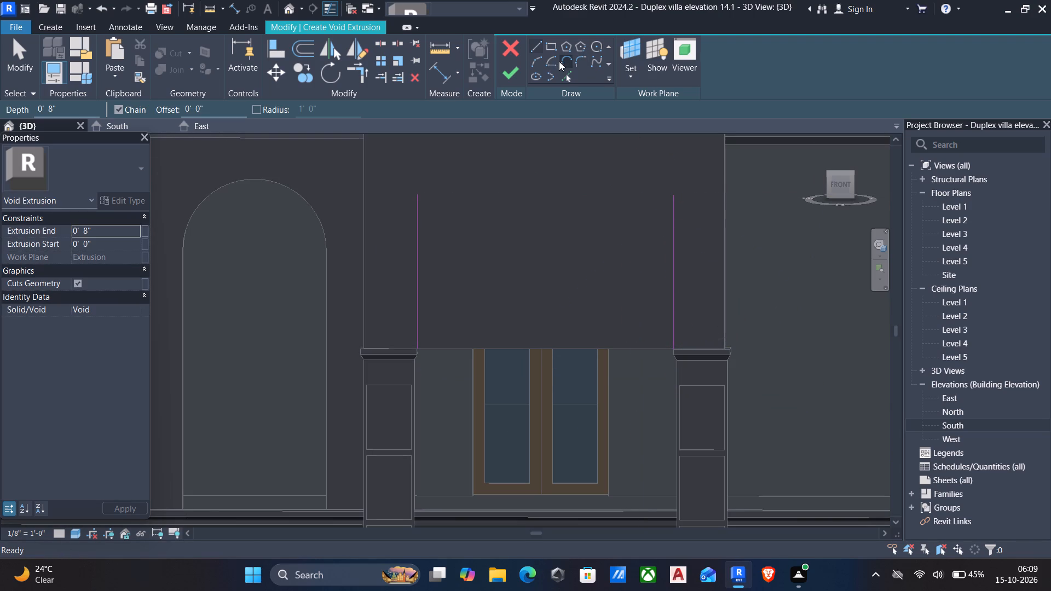
# Join the tops of the two vertical lines with a tangent semicircular arc of about 3'-9 1/2" radius.
pyautogui.click(536, 60)
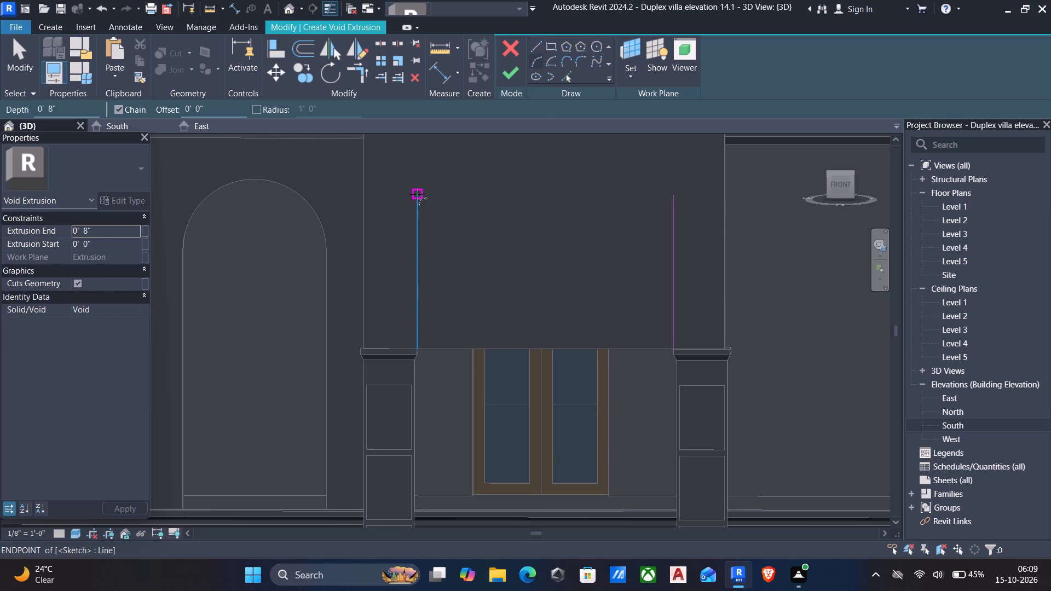
pyautogui.click(417, 194)
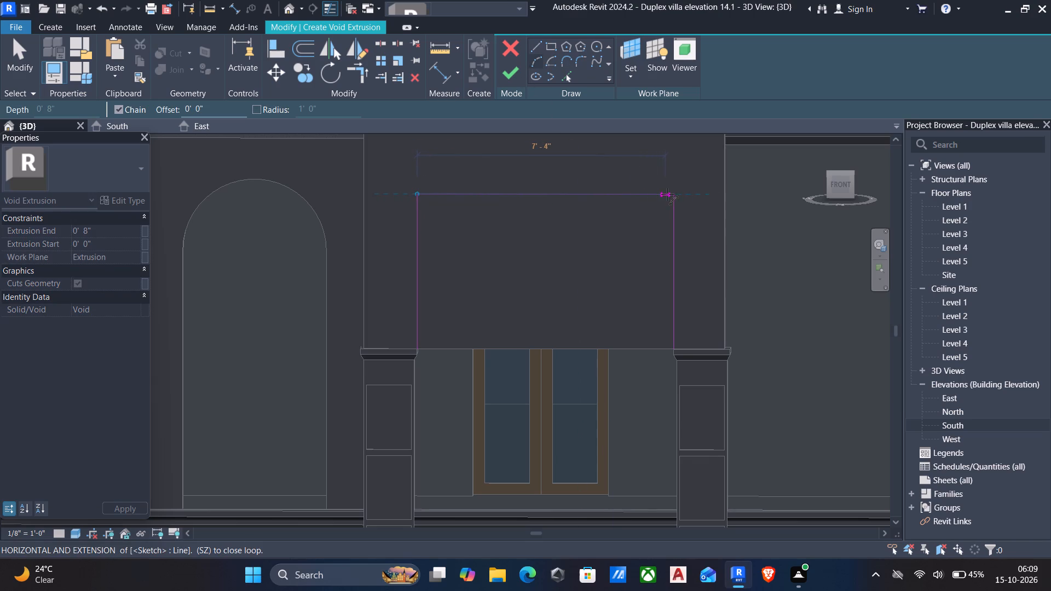
pyautogui.click(671, 195)
pyautogui.scroll(-4, 612, 181)
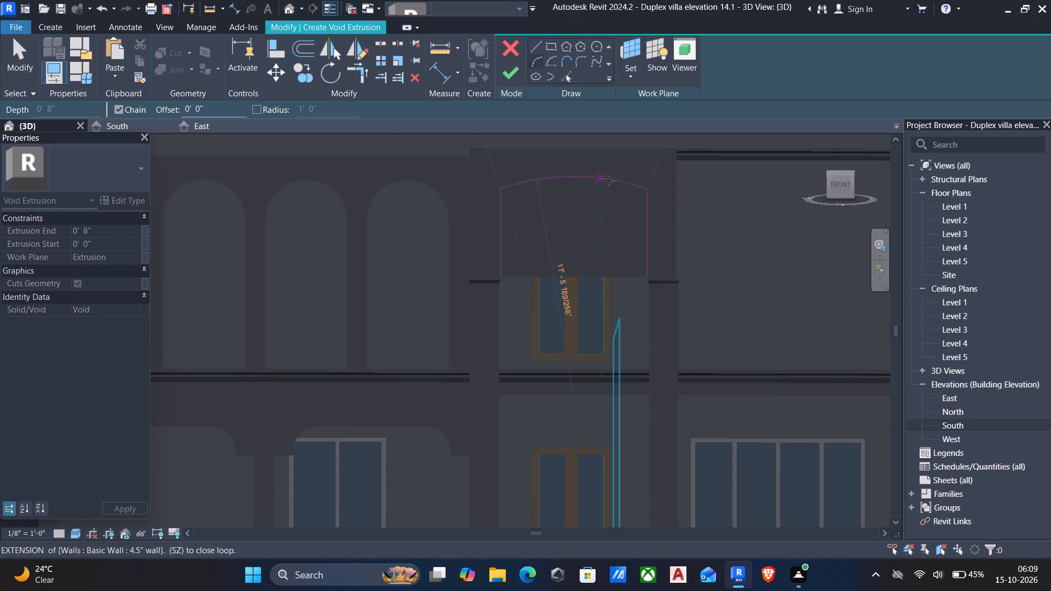
pyautogui.moveTo(597, 252); pyautogui.dragTo(595, 271, button='middle')
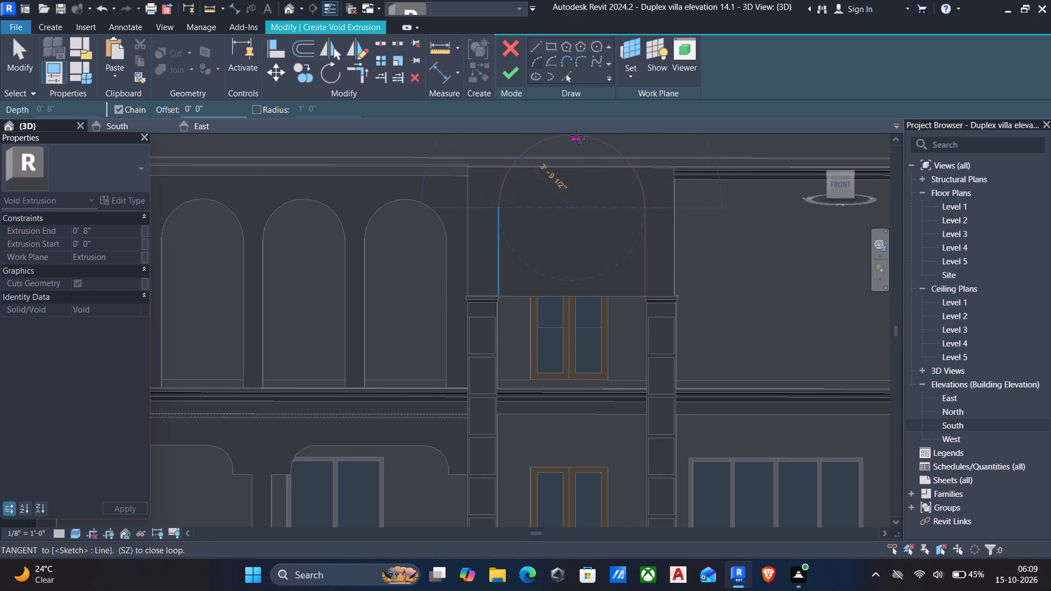
pyautogui.moveTo(575, 139); pyautogui.dragTo(569, 267, button='middle')
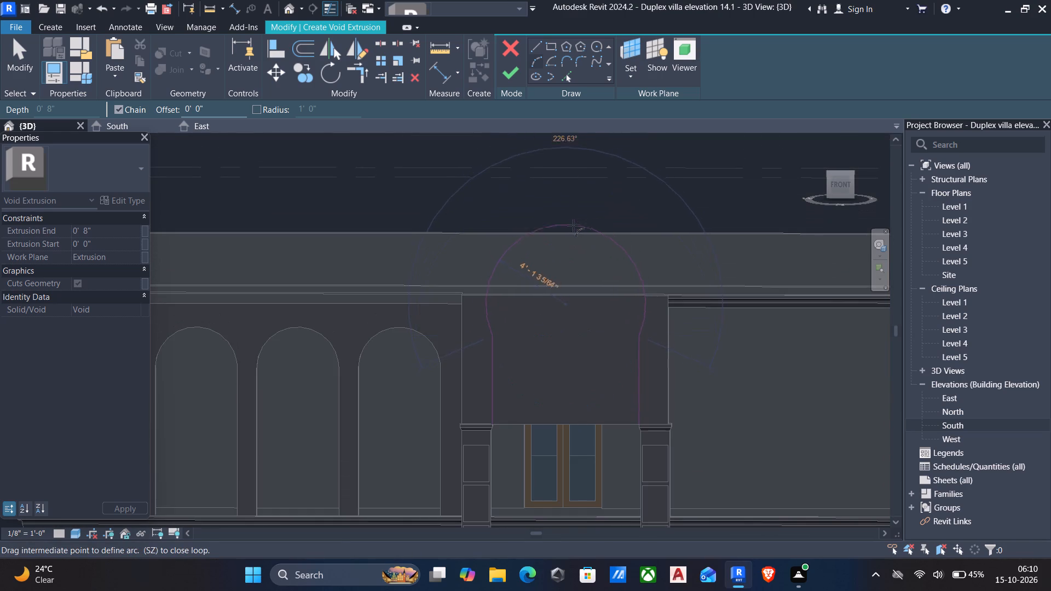
pyautogui.click(573, 253)
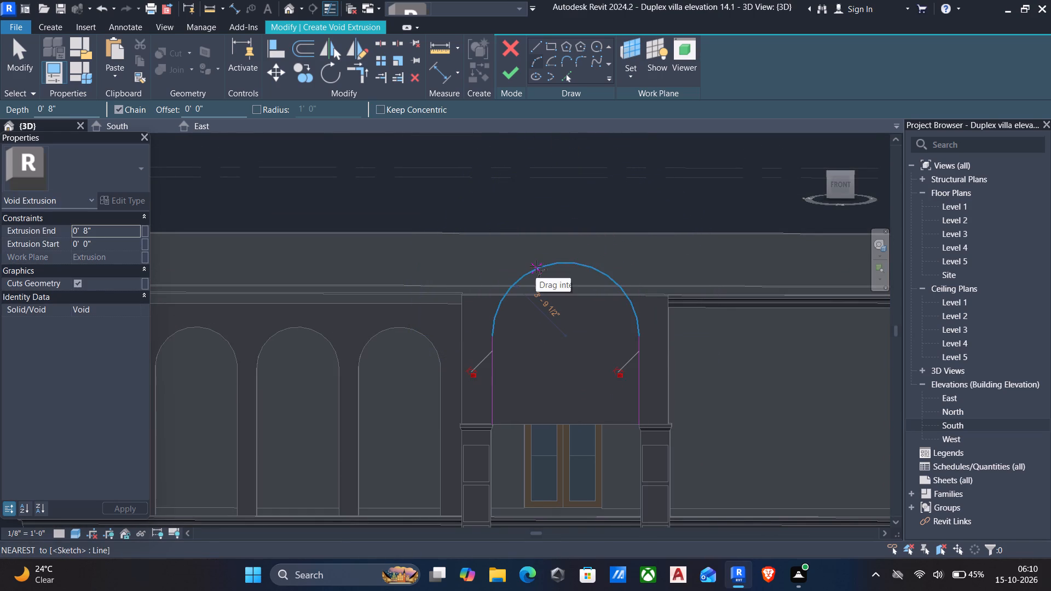
pyautogui.press('Escape')
pyautogui.press('Escape')
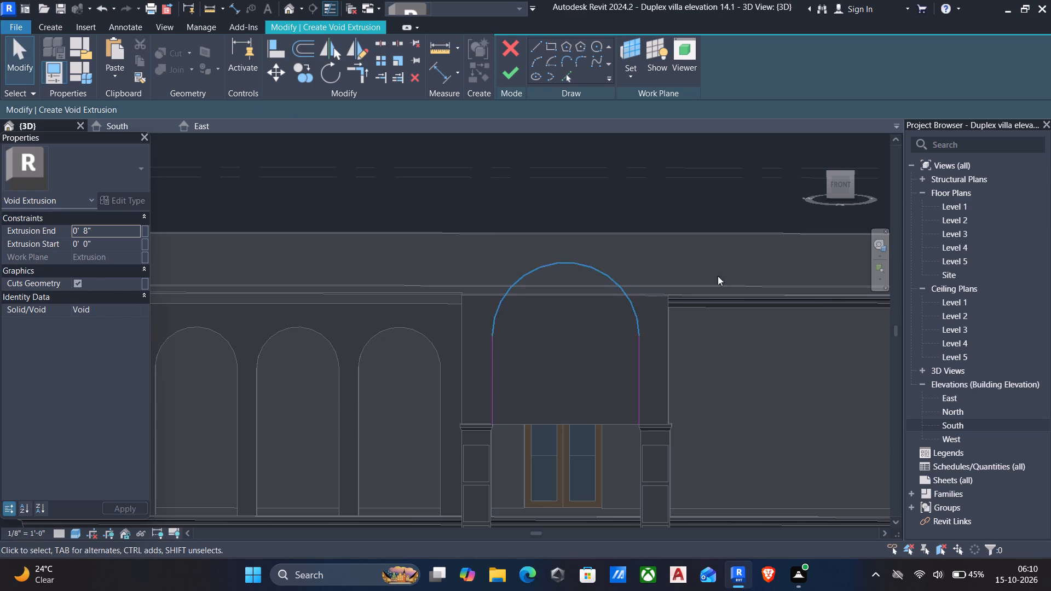
# In the straight front view, nudge the arch sketch's two vertical legs outward over the pillar caps until they are 8'-0" apart.
pyautogui.click(838, 189)
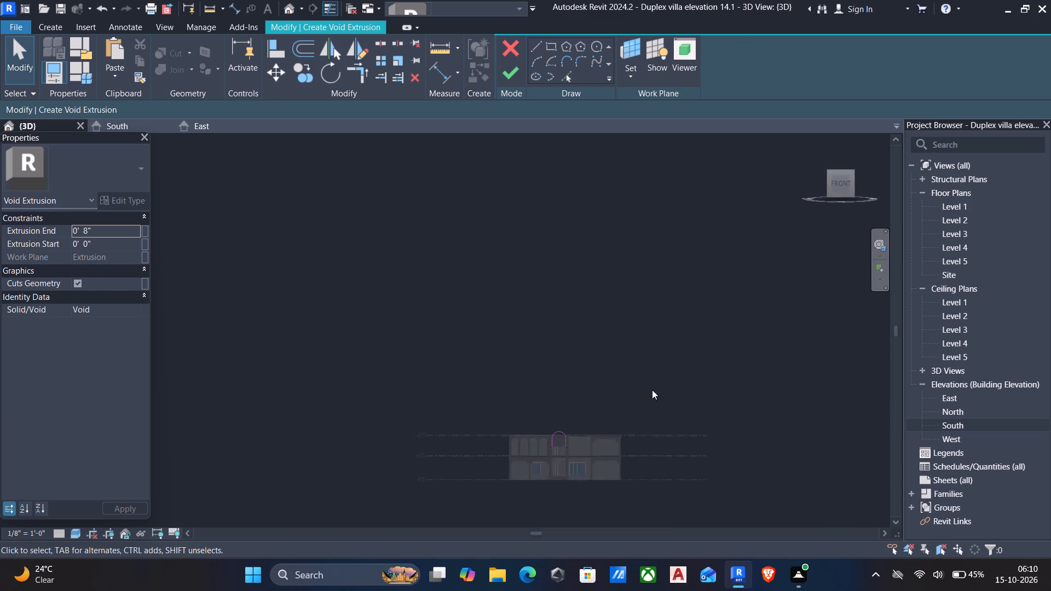
pyautogui.scroll(5, 339, 280)
pyautogui.scroll(5, 534, 348)
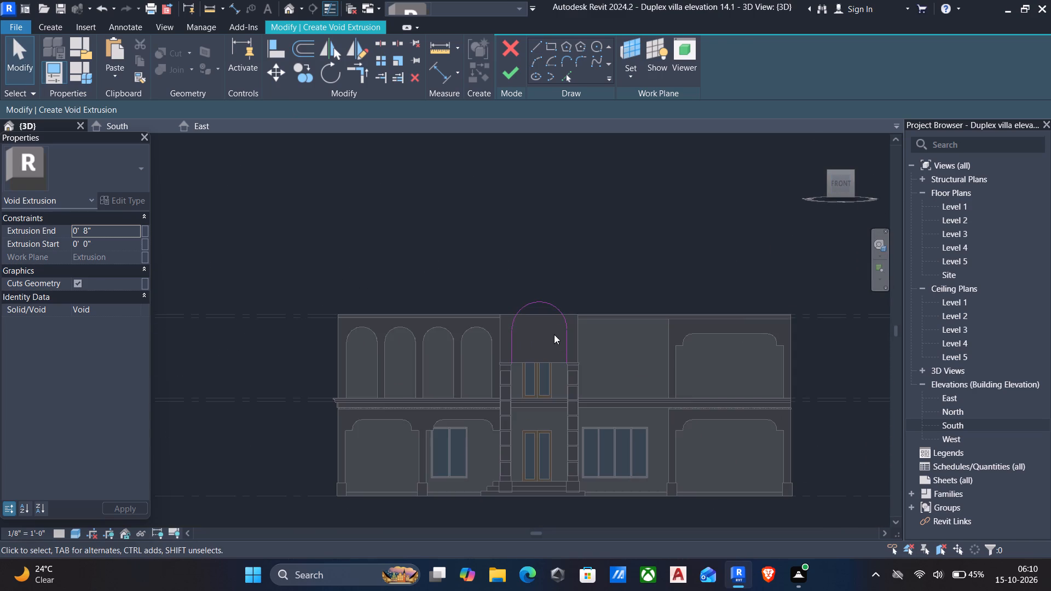
pyautogui.scroll(4, 535, 317)
pyautogui.scroll(4, 511, 398)
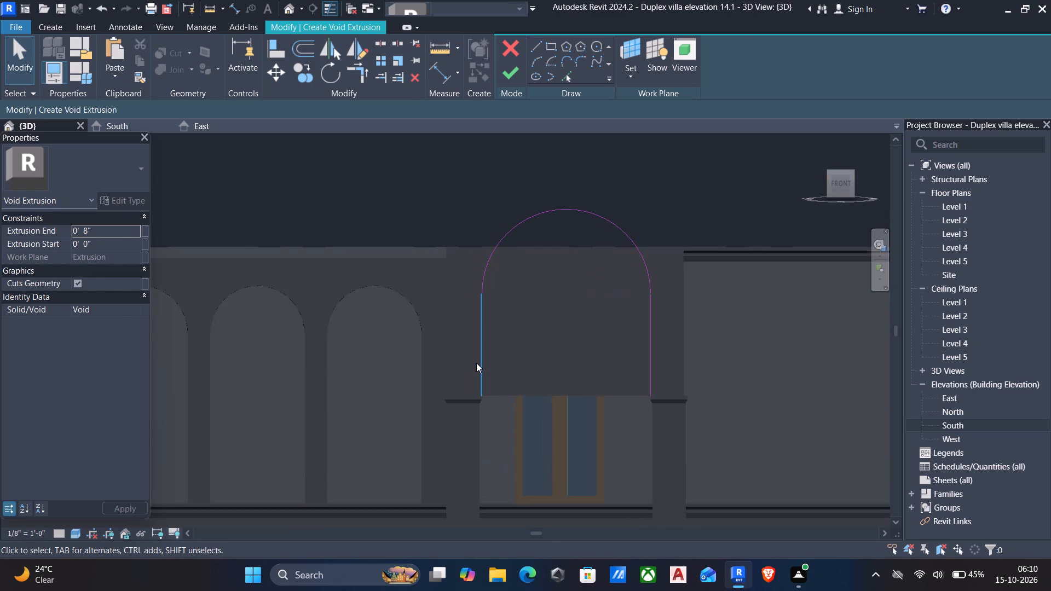
pyautogui.click(479, 362)
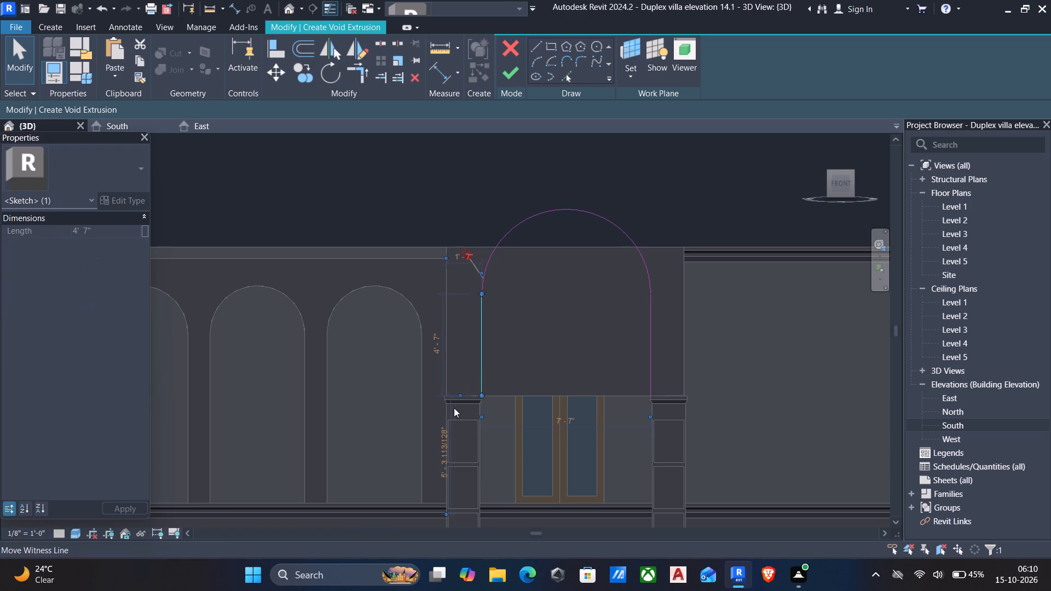
pyautogui.press('Left')
pyautogui.press('Left')
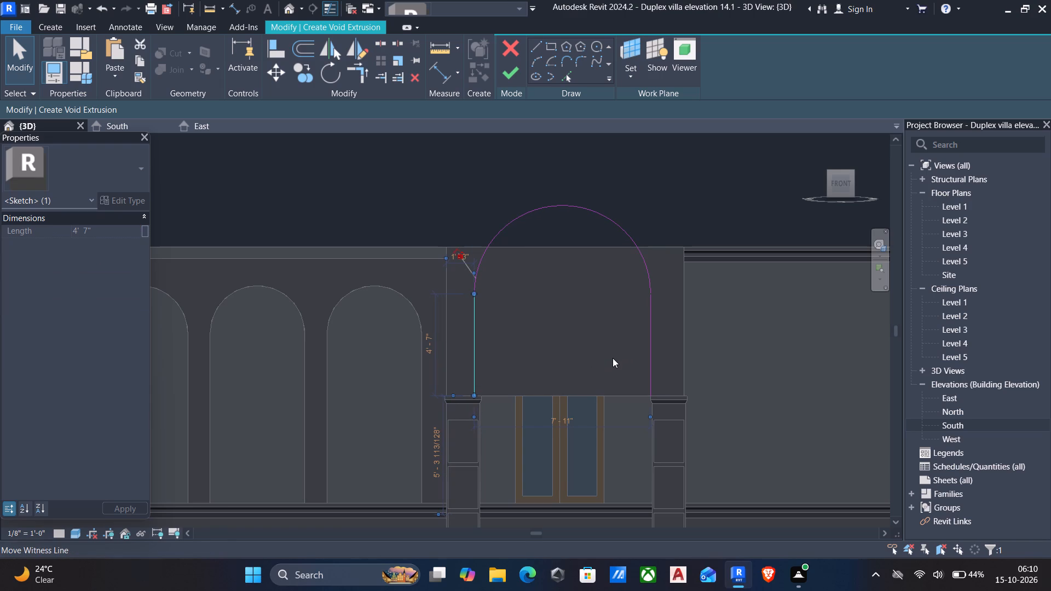
pyautogui.press('Right')
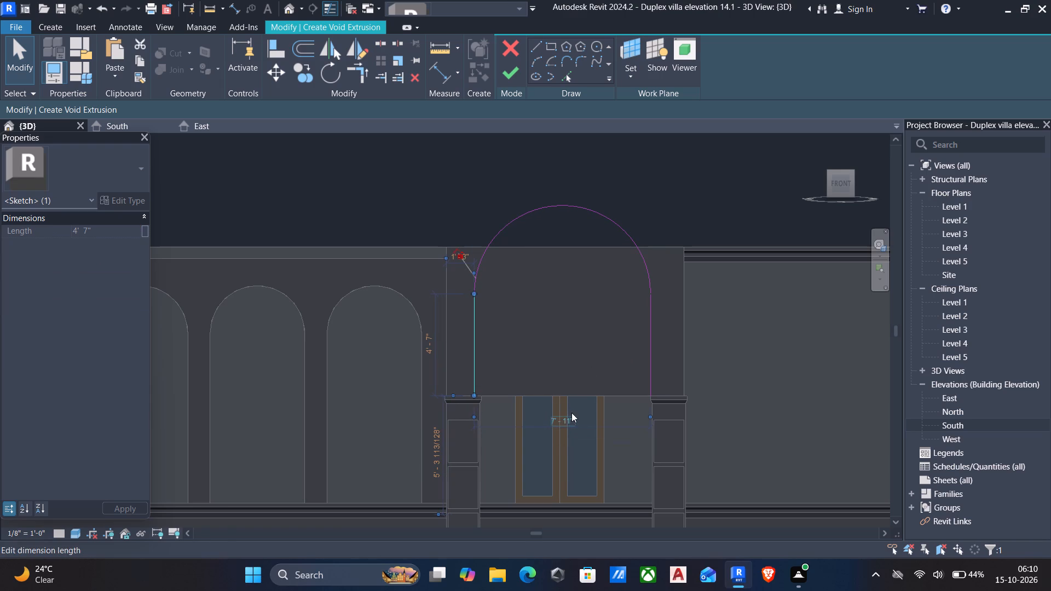
pyautogui.click(649, 365)
pyautogui.press('Right')
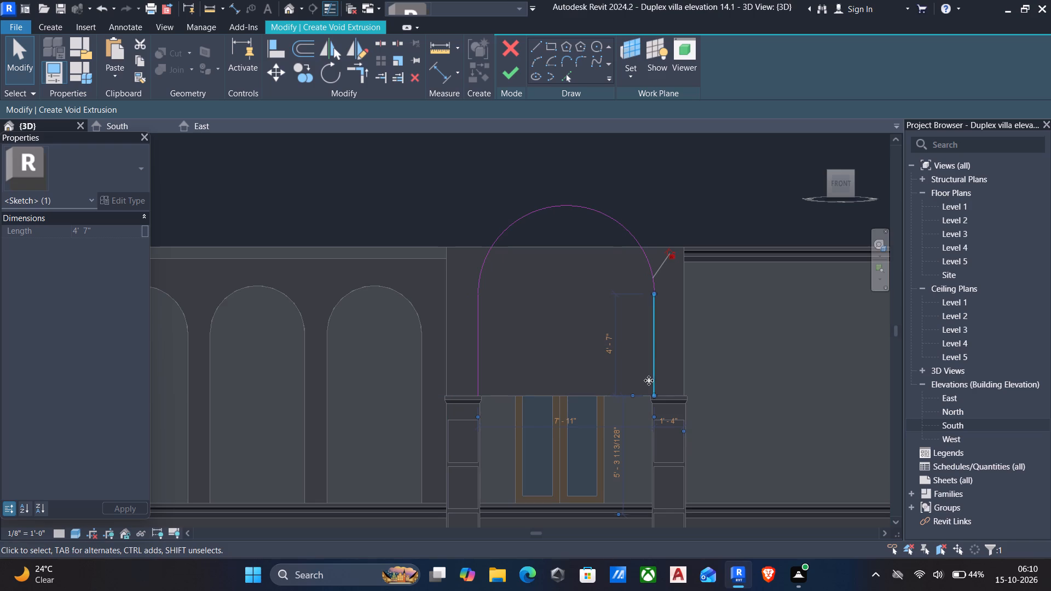
pyautogui.scroll(10, 649, 392)
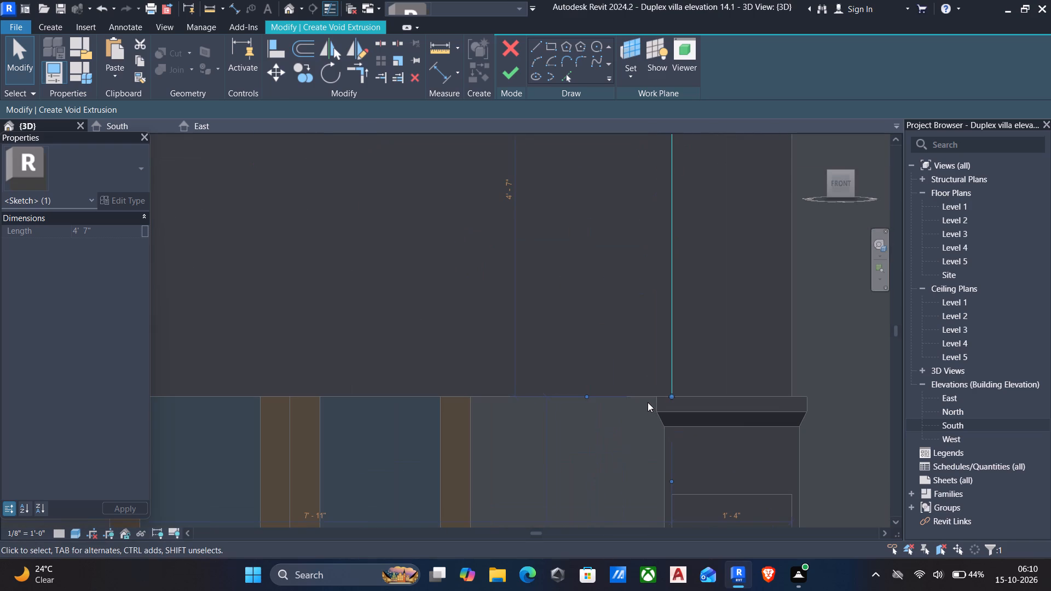
pyautogui.press('Right')
pyautogui.scroll(-5, 648, 402)
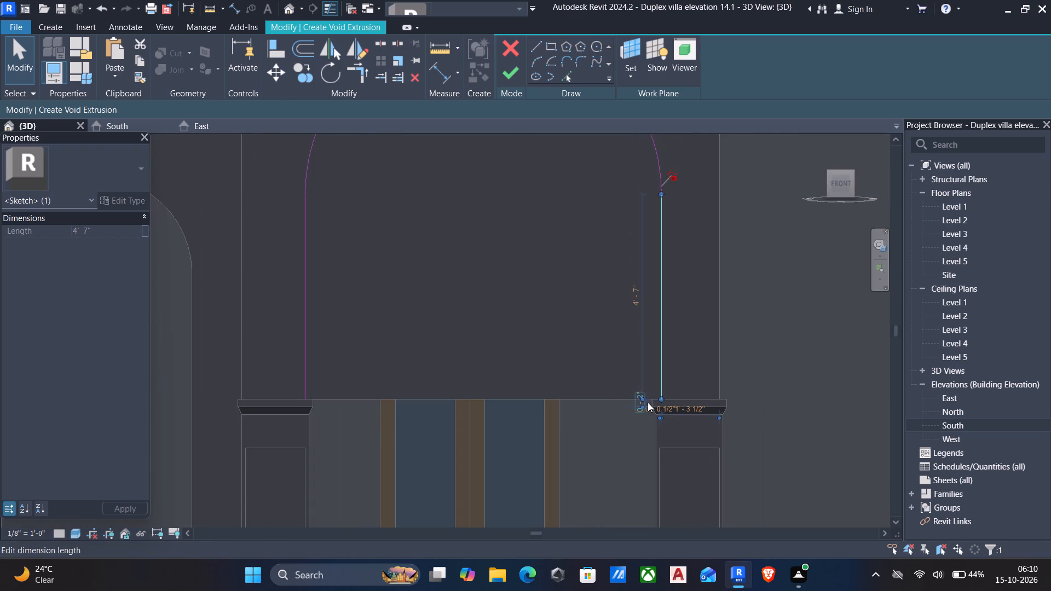
pyautogui.scroll(4, 380, 373)
pyautogui.click(246, 389)
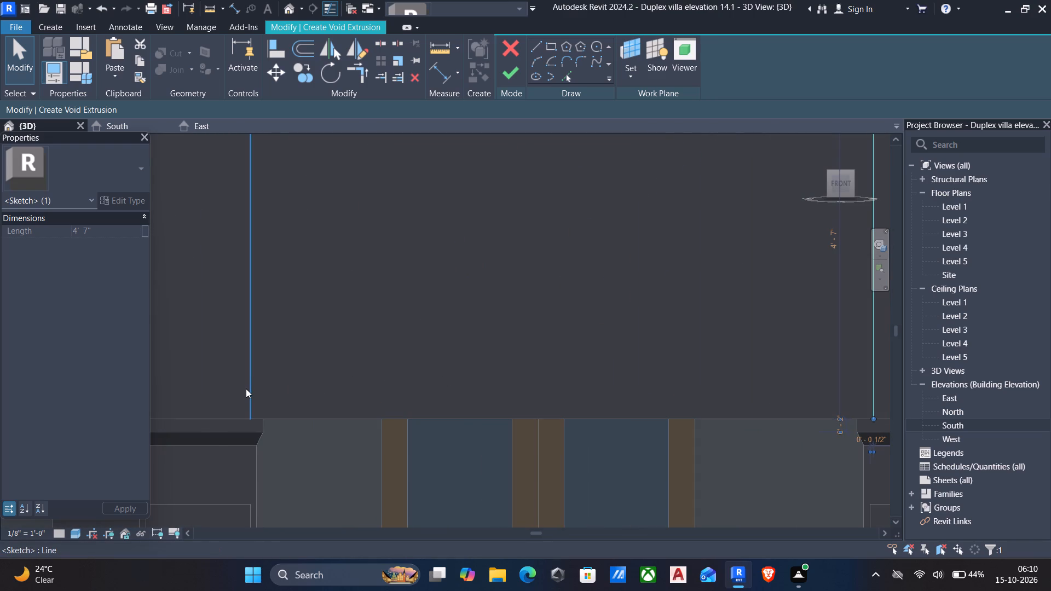
pyautogui.press('Left')
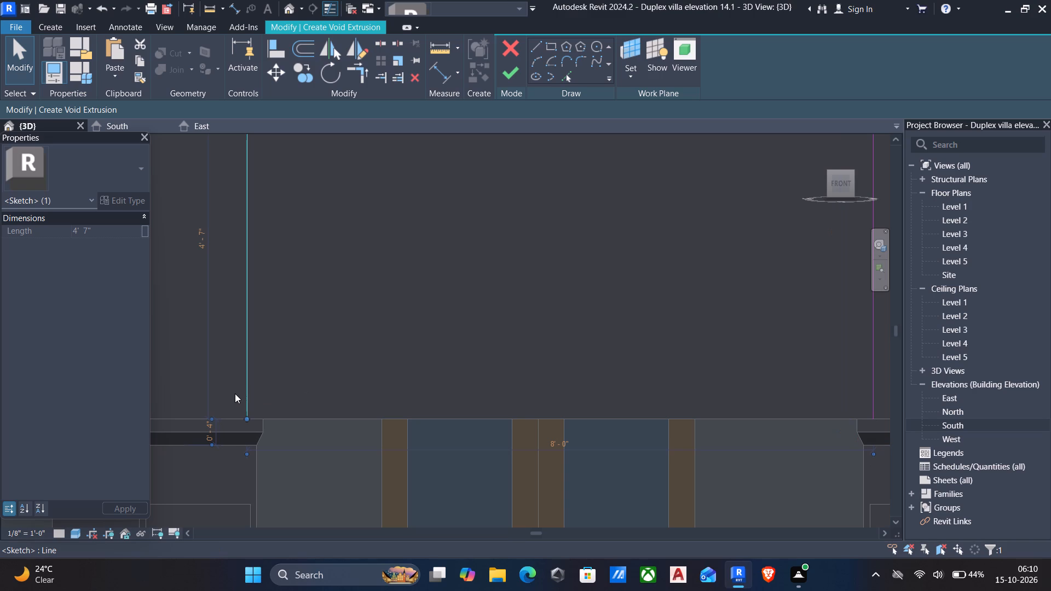
pyautogui.scroll(-6, 368, 390)
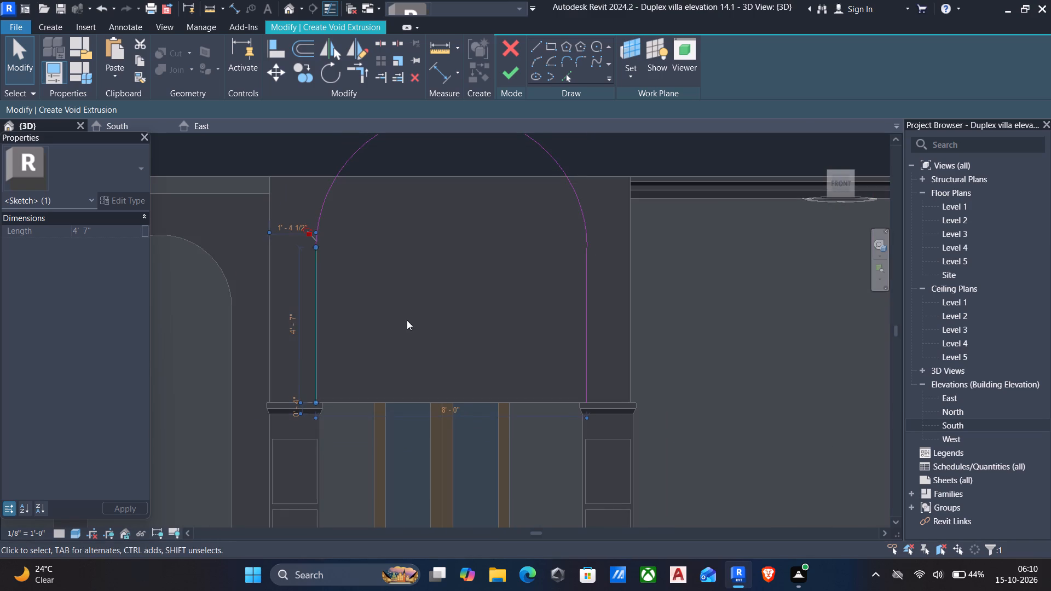
pyautogui.moveTo(406, 320); pyautogui.dragTo(403, 413, button='middle')
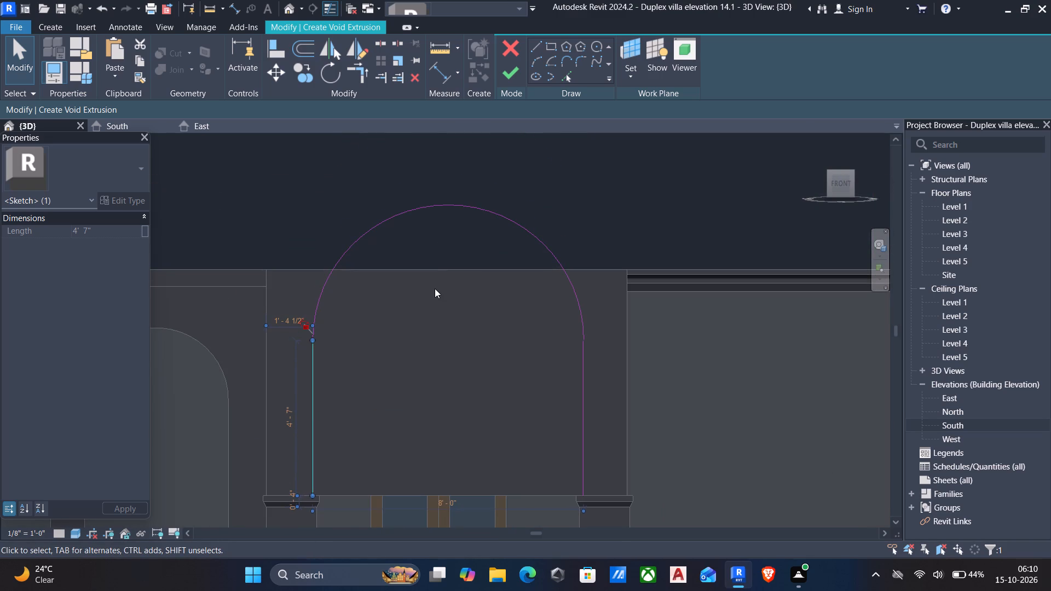
# Close the arch sketch with a horizontal line joining the lower ends of both legs, and finish the void extrusion.
pyautogui.click(514, 74)
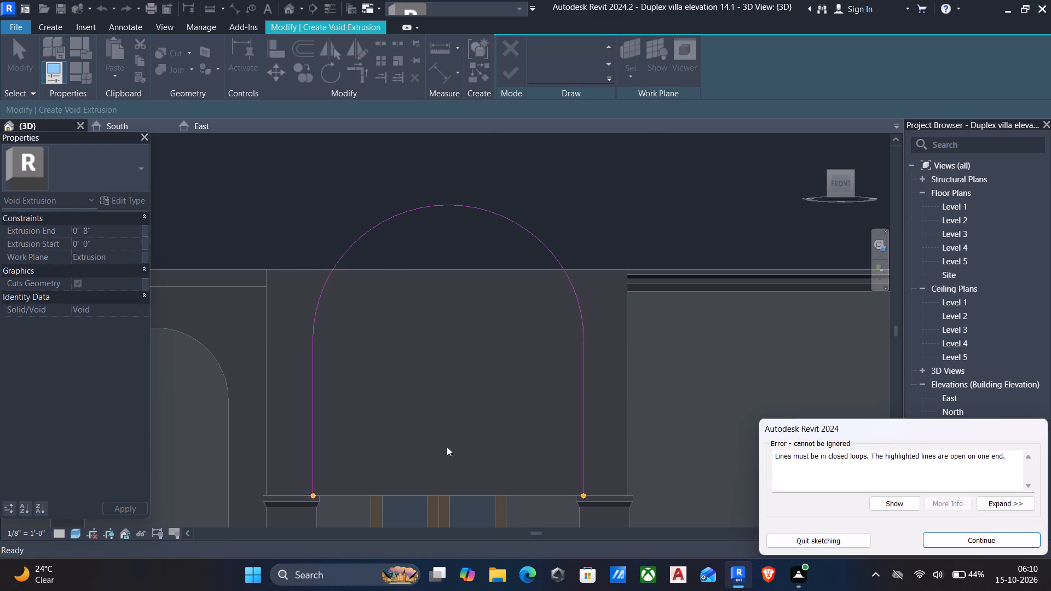
pyautogui.moveTo(441, 445); pyautogui.dragTo(442, 351, button='middle')
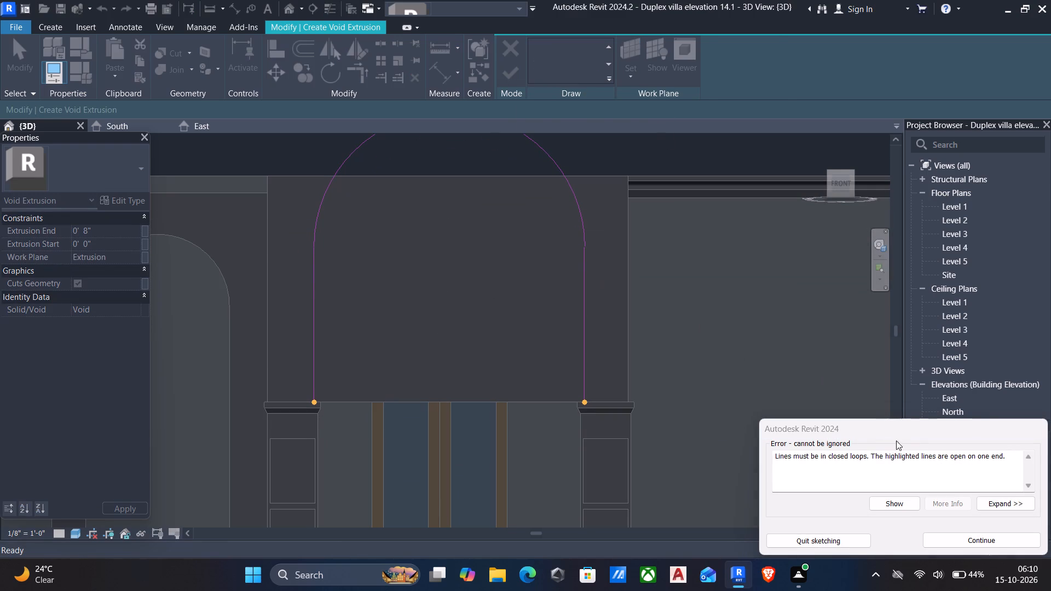
pyautogui.click(975, 538)
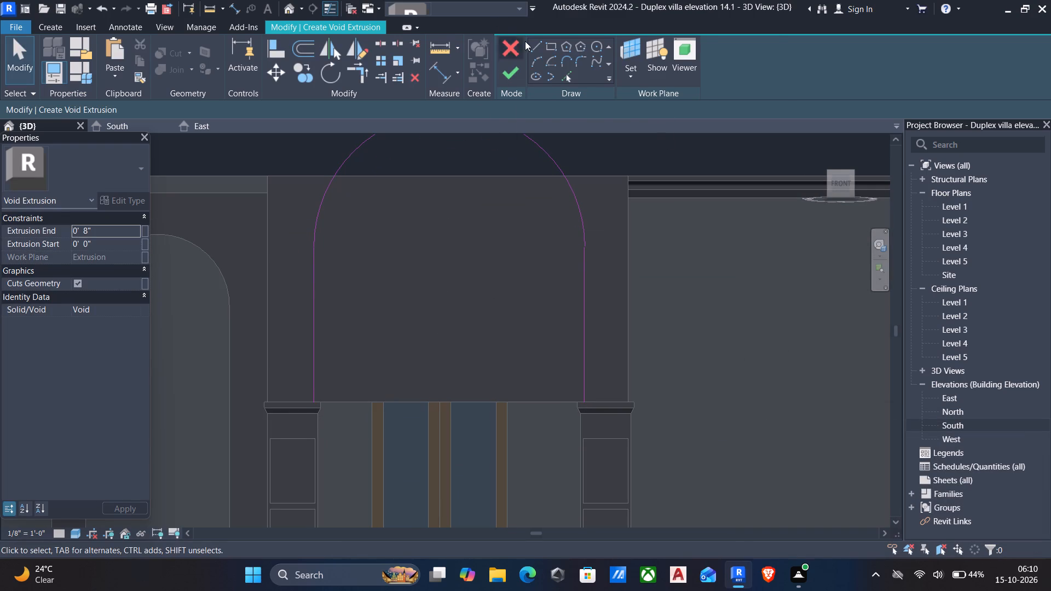
pyautogui.click(534, 47)
pyautogui.scroll(2, 327, 419)
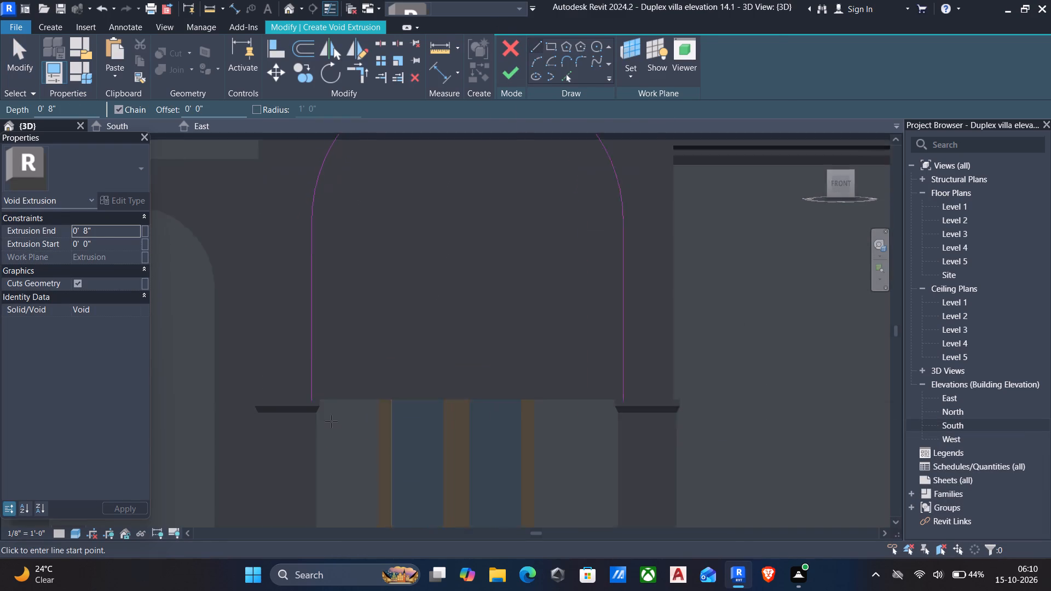
pyautogui.scroll(3, 331, 421)
pyautogui.click(299, 385)
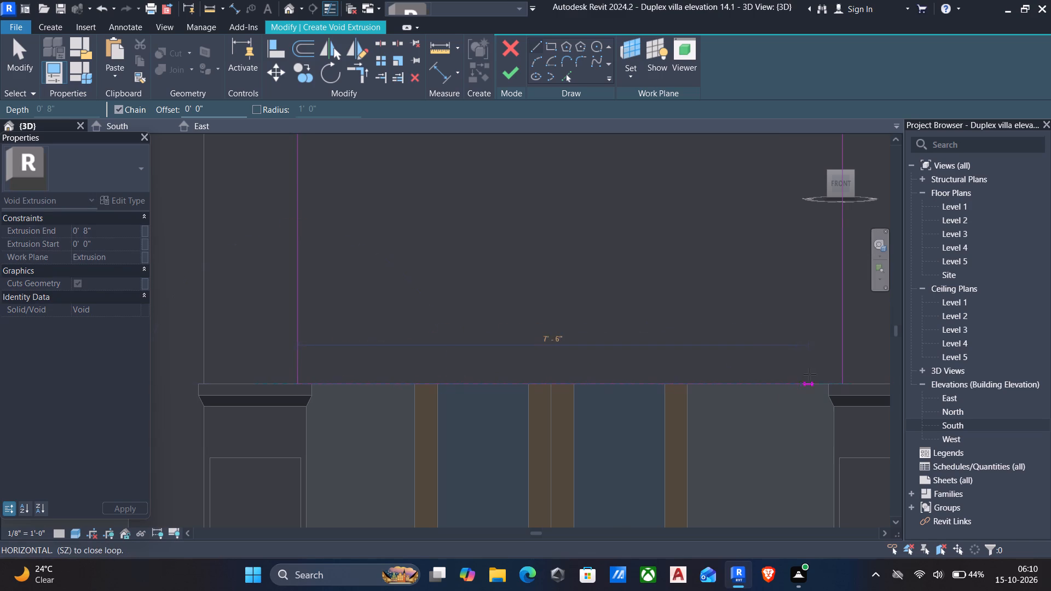
pyautogui.click(841, 382)
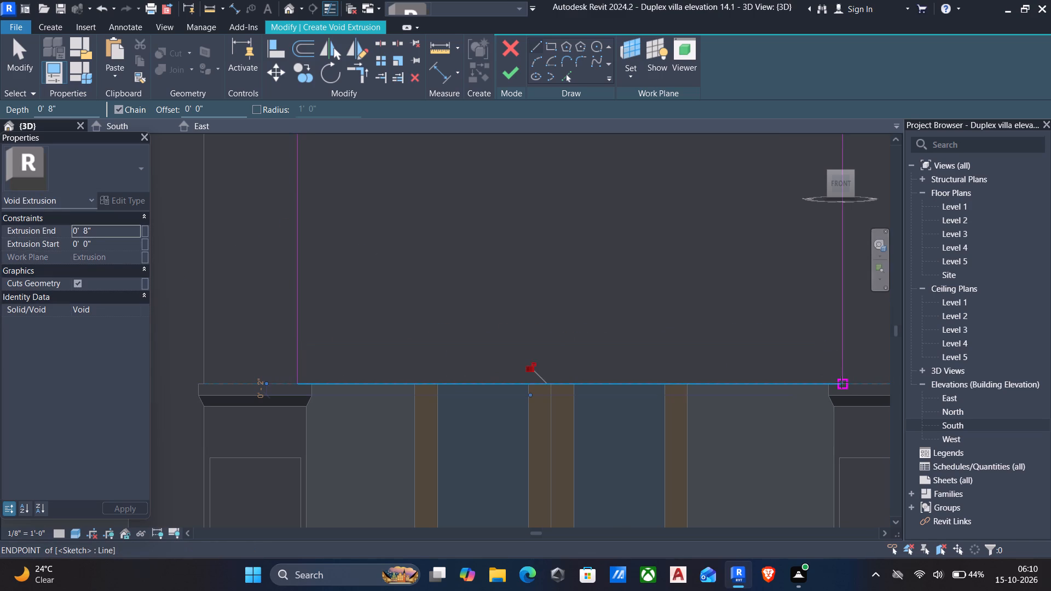
pyautogui.press('Escape')
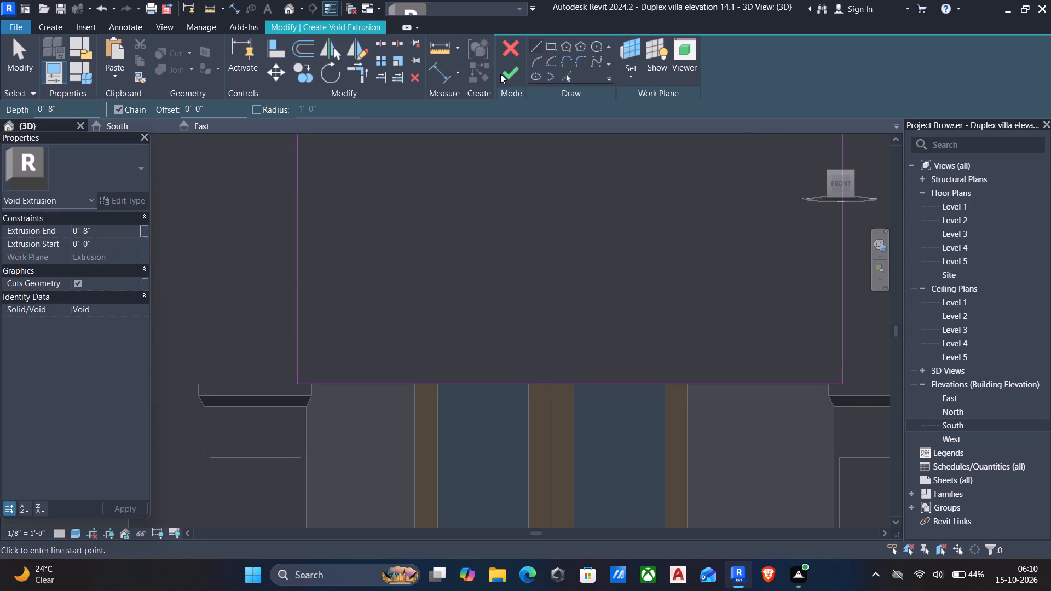
pyautogui.click(516, 72)
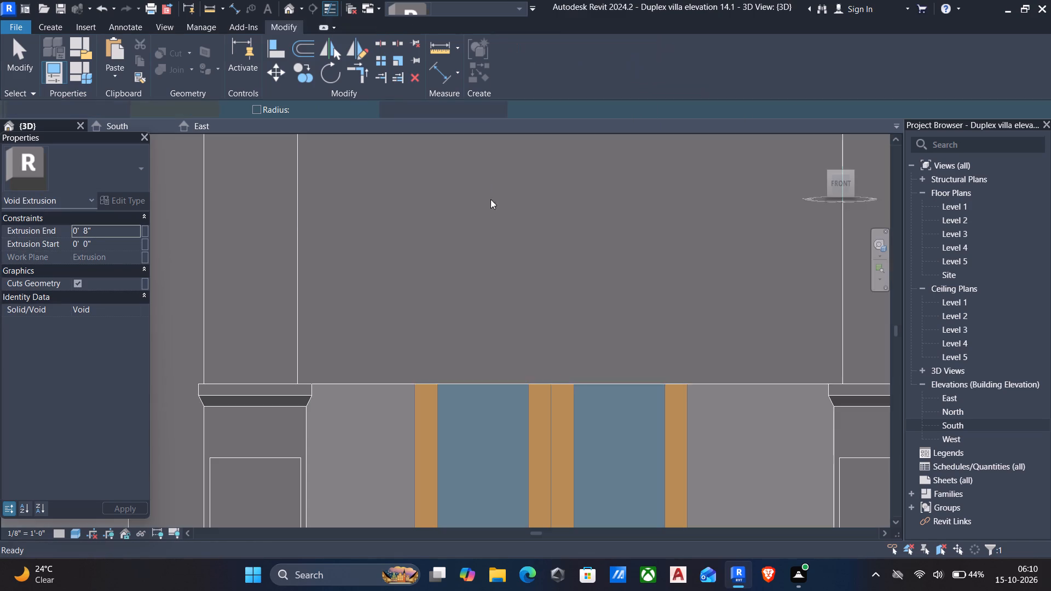
# Stretch the top of the block above the double door up to the arch's crown, making it about 8'-6 3/8" deep.
pyautogui.scroll(-5, 490, 217)
pyautogui.moveTo(480, 250); pyautogui.dragTo(475, 466, button='middle')
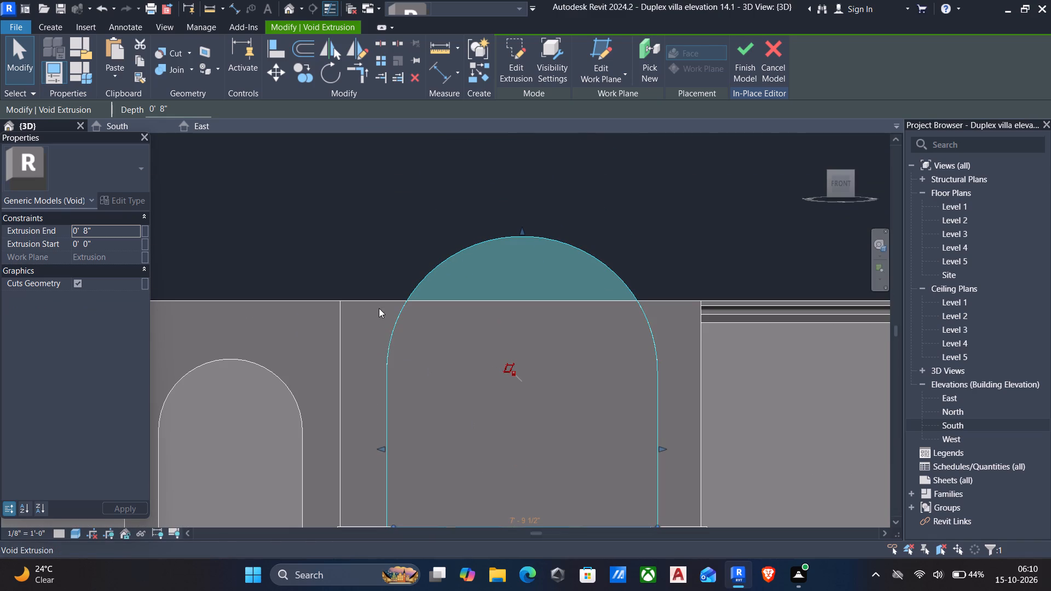
pyautogui.click(376, 302)
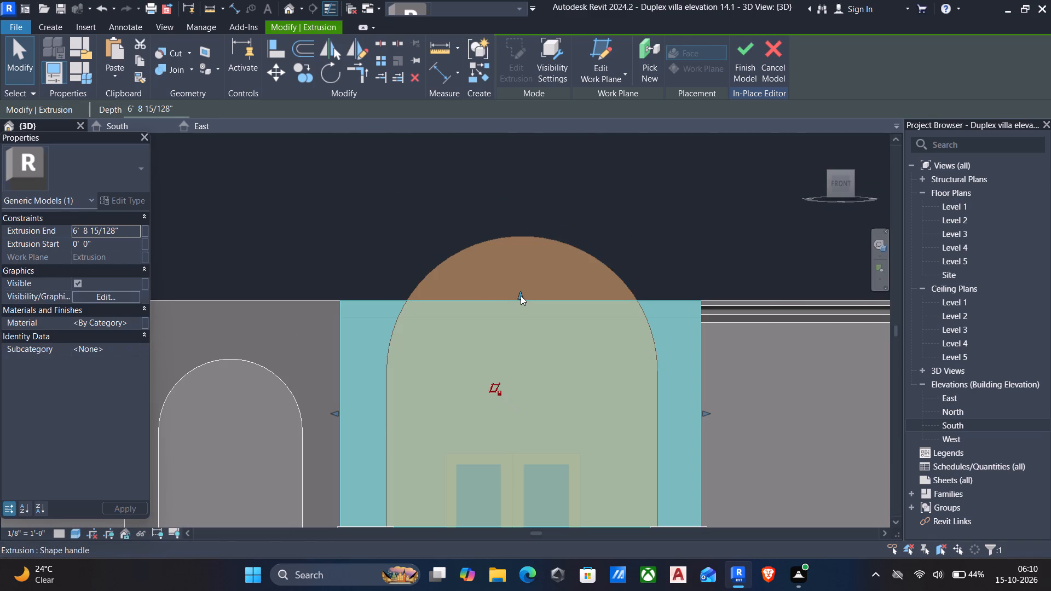
pyautogui.moveTo(521, 296); pyautogui.dragTo(518, 238)
# Lower the top of the left pillar's shaft, together with its cap, to just above its uppermost panel.
pyautogui.scroll(-4, 442, 264)
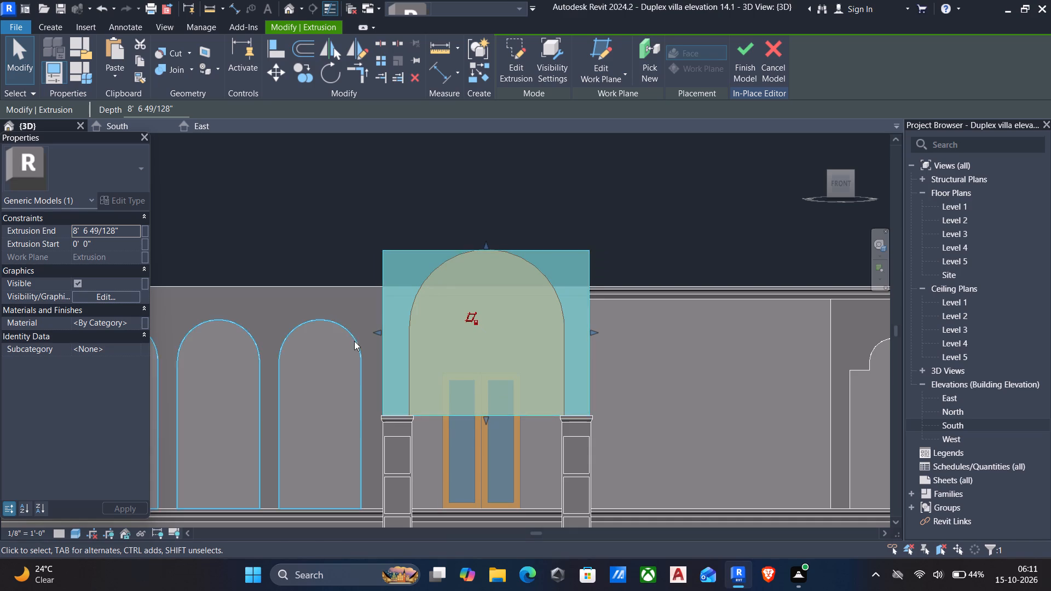
pyautogui.moveTo(352, 341); pyautogui.dragTo(321, 253, button='middle')
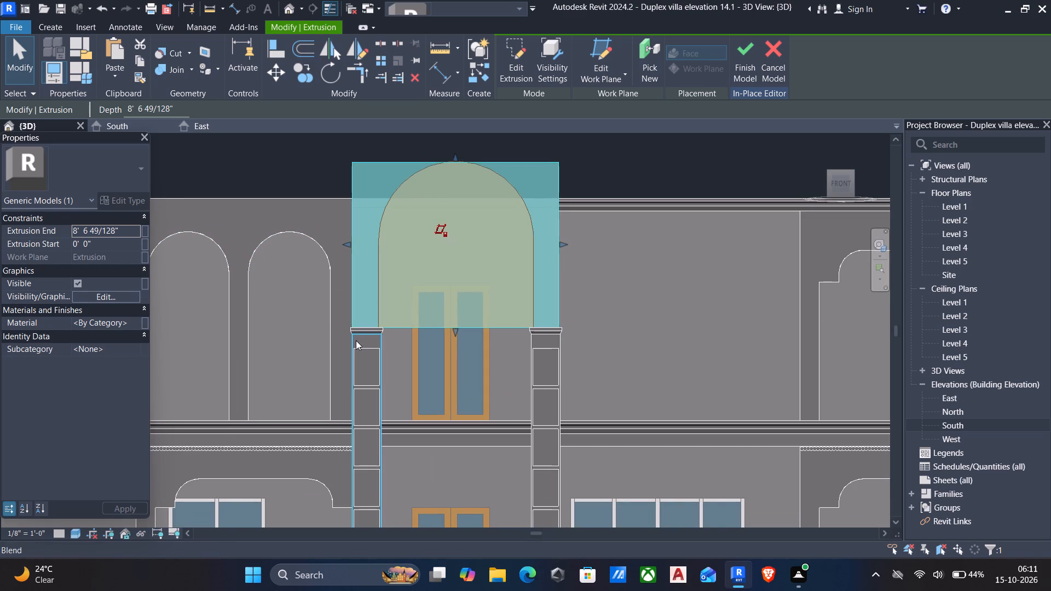
pyautogui.click(356, 341)
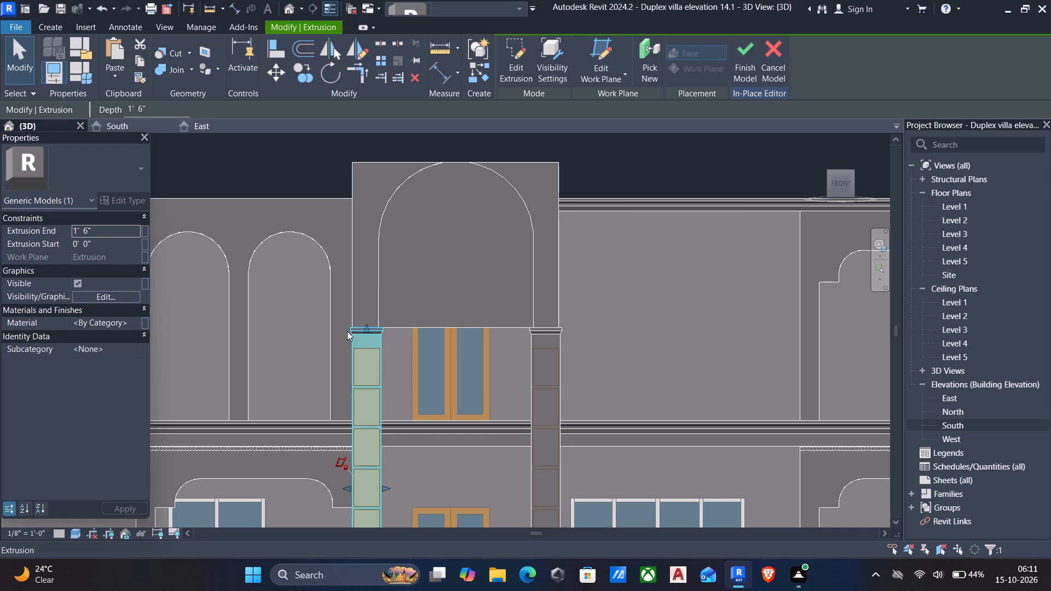
pyautogui.scroll(5, 367, 332)
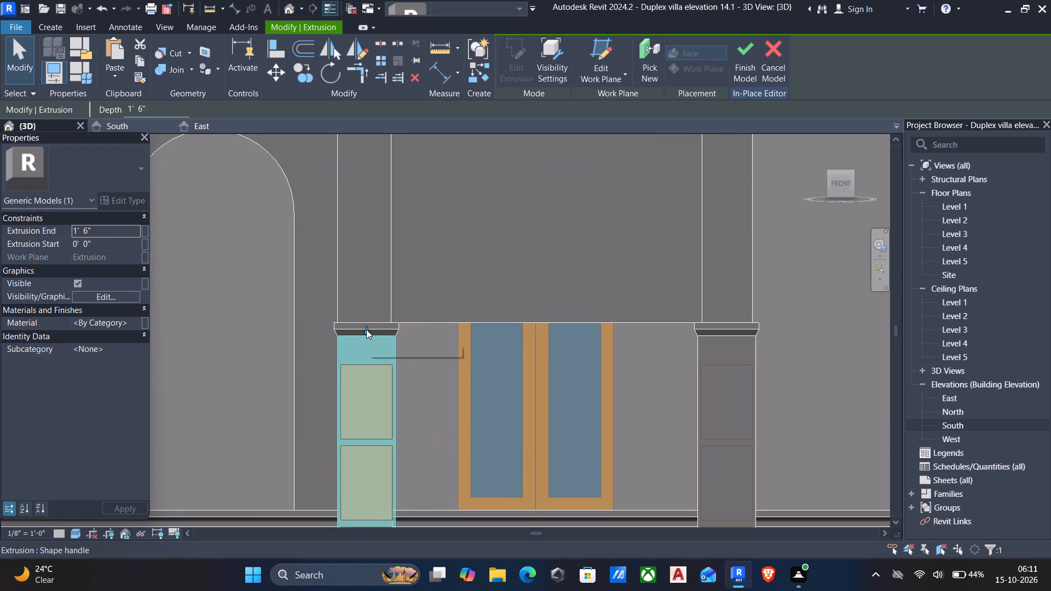
pyautogui.moveTo(366, 329); pyautogui.dragTo(368, 346)
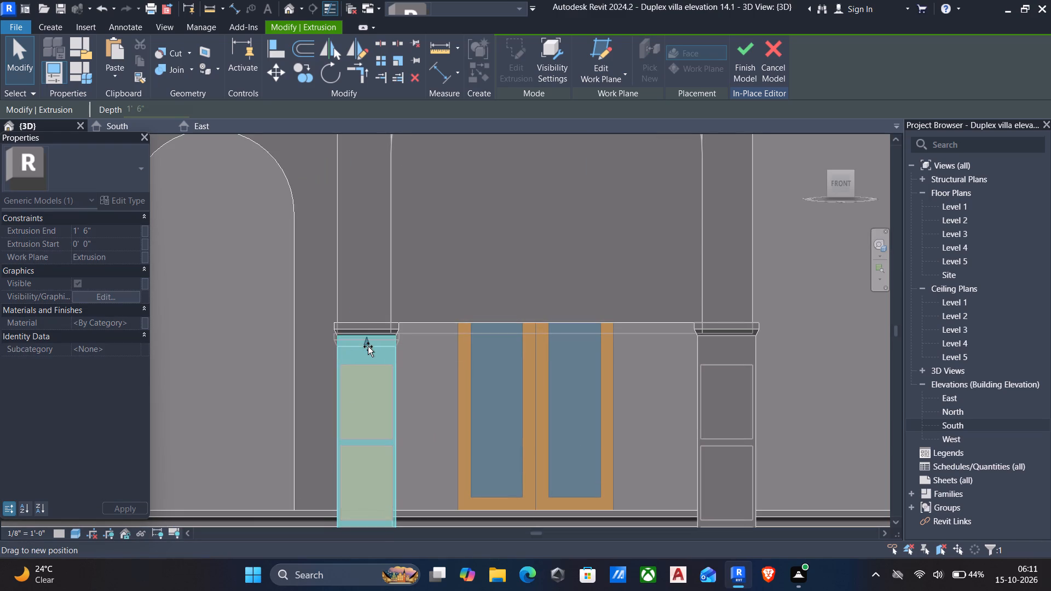
pyautogui.moveTo(368, 346); pyautogui.dragTo(368, 350)
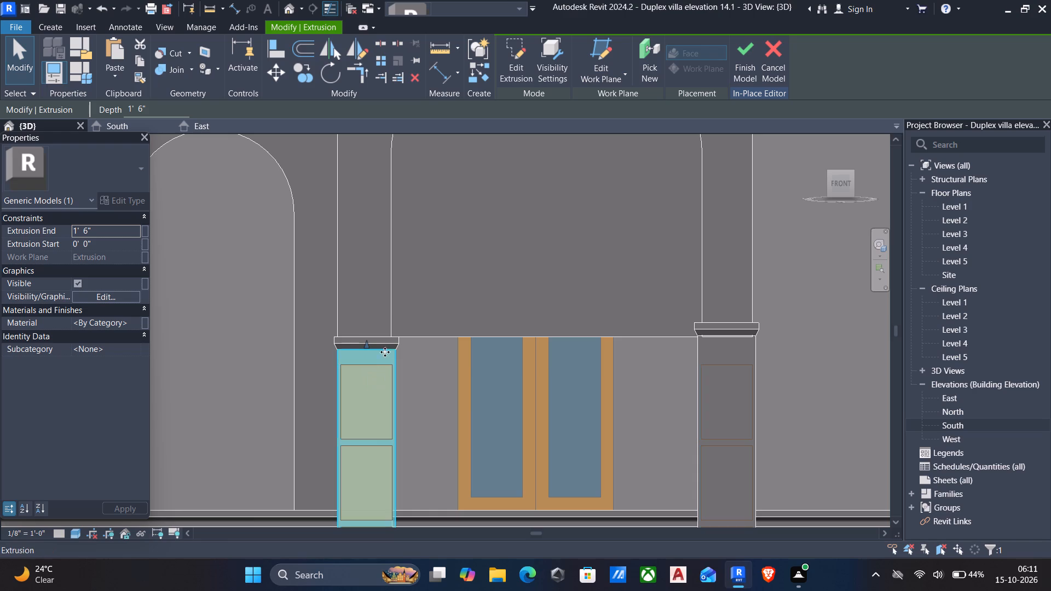
pyautogui.scroll(-5, 450, 340)
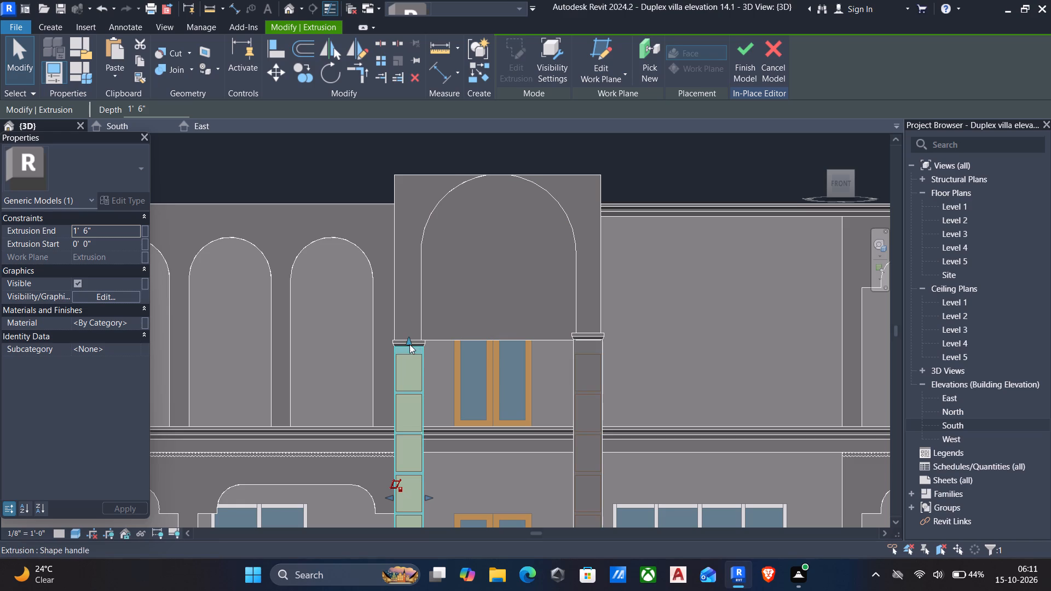
pyautogui.scroll(10, 409, 344)
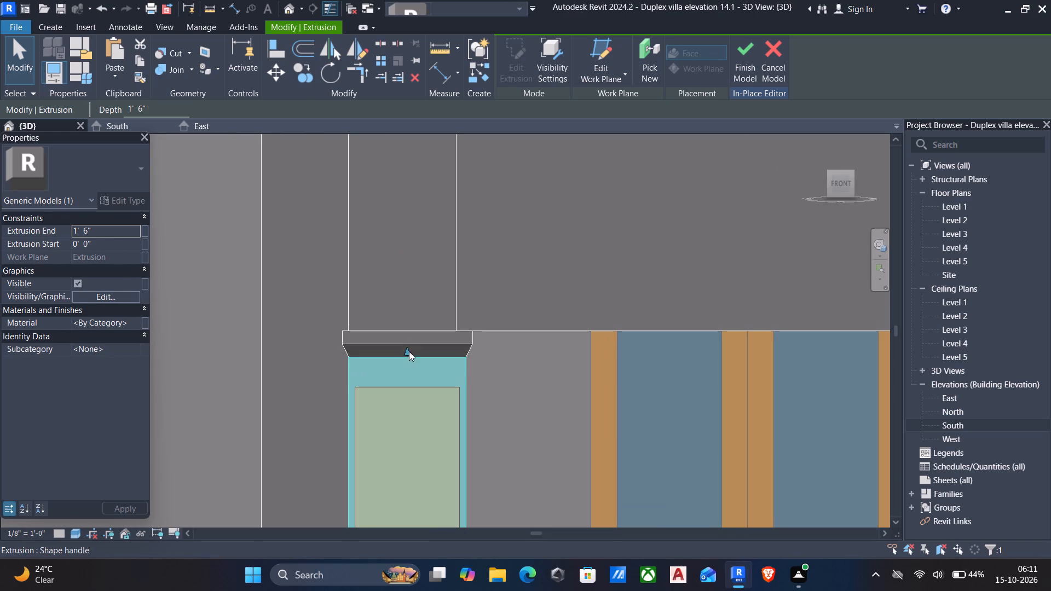
pyautogui.moveTo(407, 351); pyautogui.dragTo(409, 372)
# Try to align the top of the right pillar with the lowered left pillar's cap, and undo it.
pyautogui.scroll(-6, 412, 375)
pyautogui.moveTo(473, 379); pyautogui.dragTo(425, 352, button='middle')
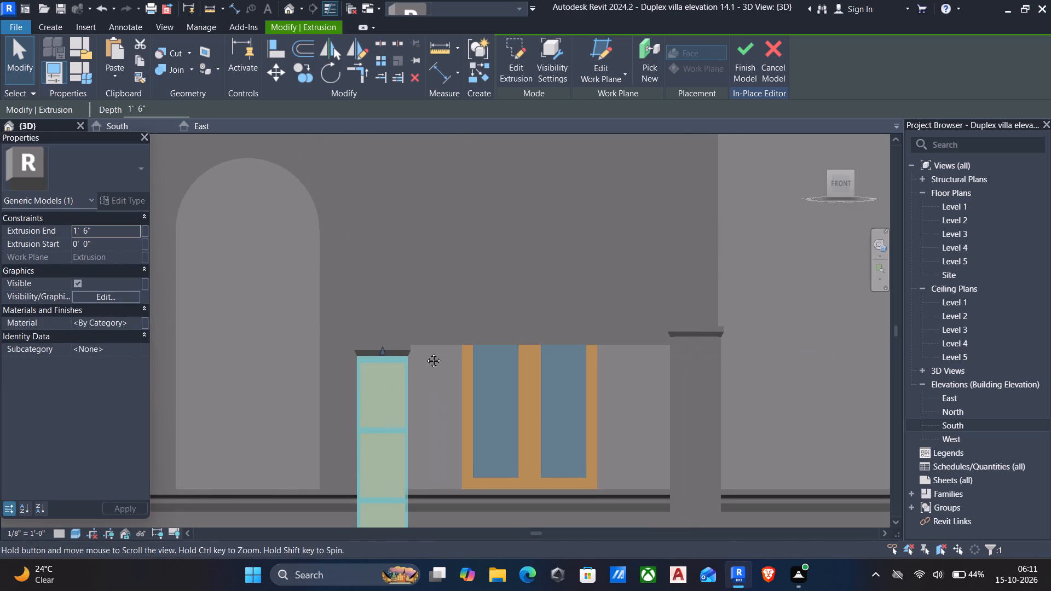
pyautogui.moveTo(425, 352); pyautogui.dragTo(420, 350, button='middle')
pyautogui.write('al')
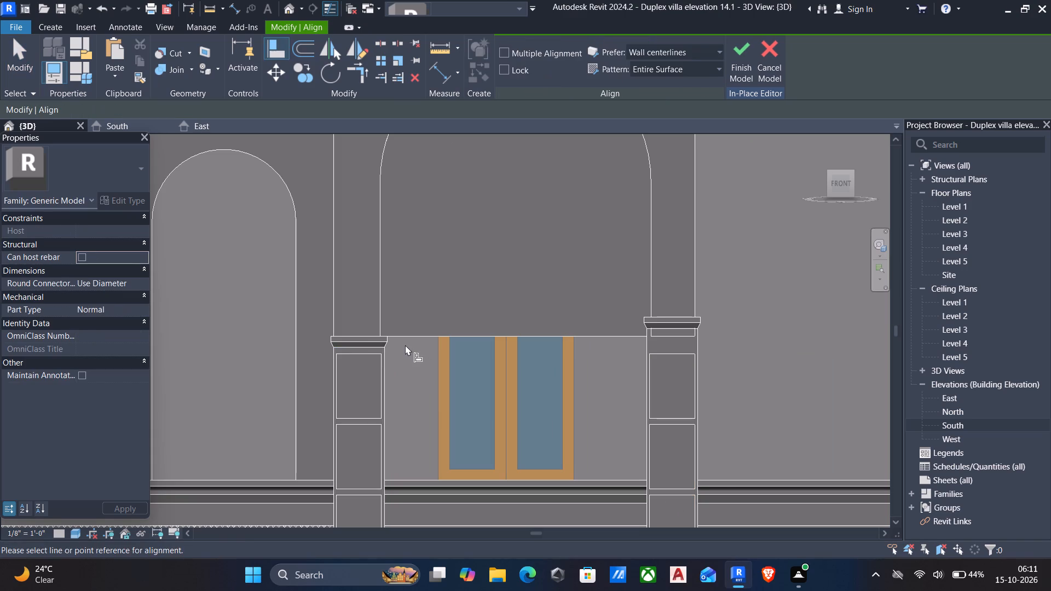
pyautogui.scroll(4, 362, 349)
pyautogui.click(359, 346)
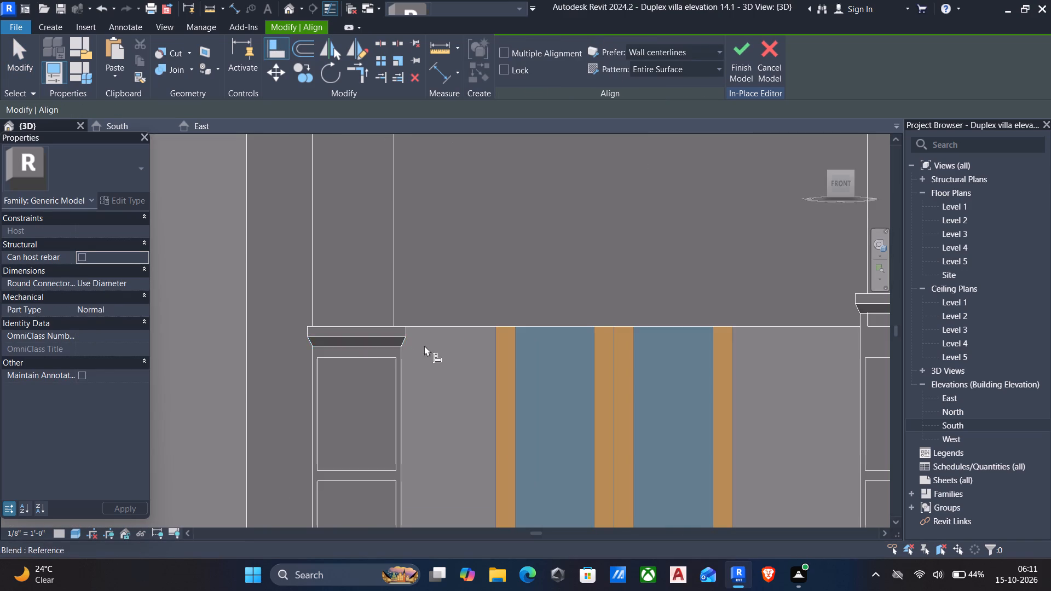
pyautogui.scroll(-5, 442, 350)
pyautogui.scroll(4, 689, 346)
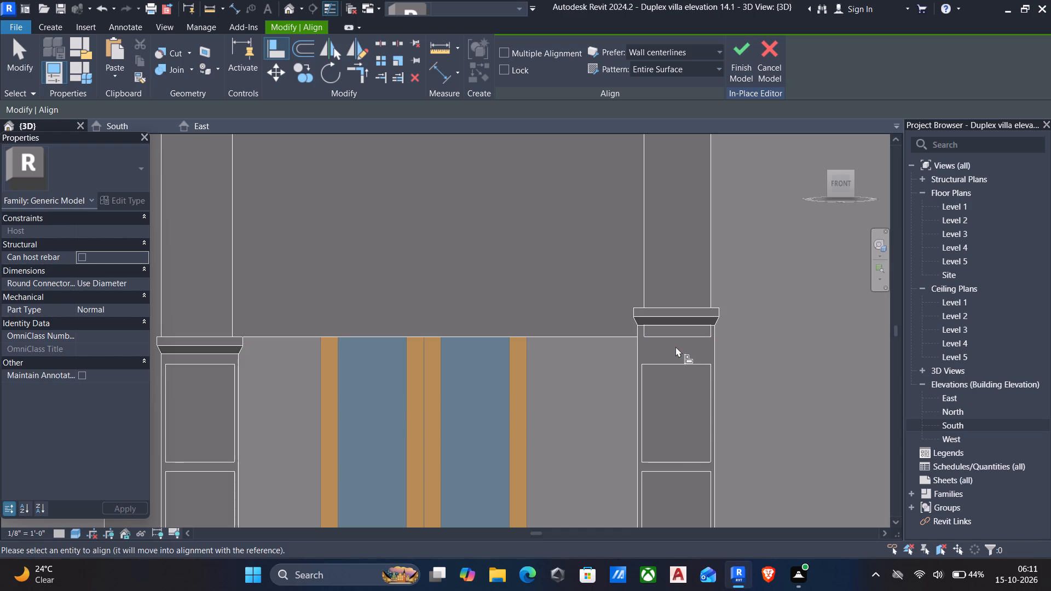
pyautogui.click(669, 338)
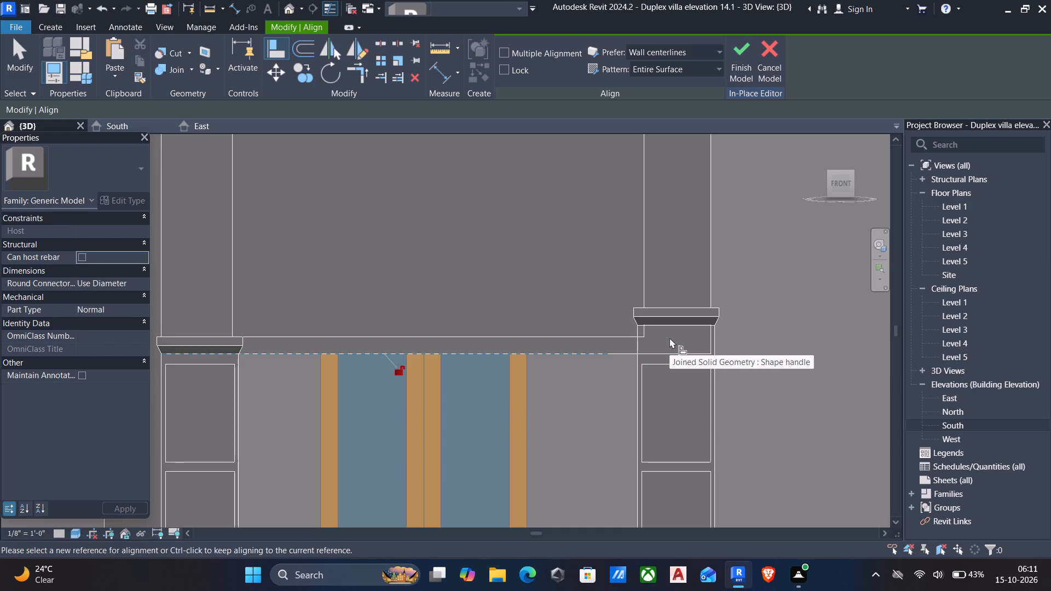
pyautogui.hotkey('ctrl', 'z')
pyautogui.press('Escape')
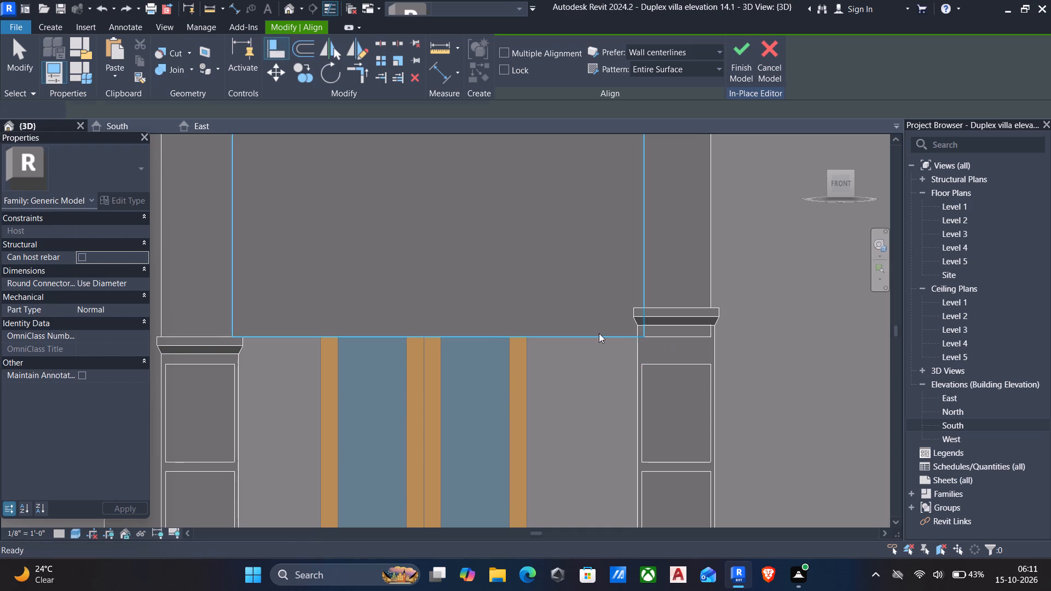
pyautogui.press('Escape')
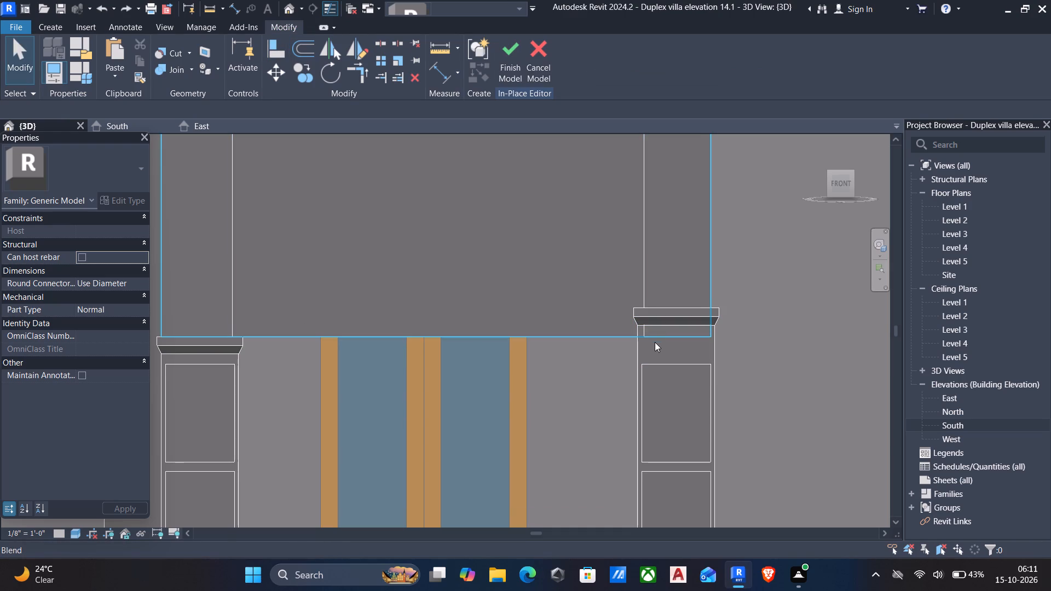
# Lower the top of the right pillar's shaft until it is level with the underside of the left pillar's cap.
pyautogui.click(640, 351)
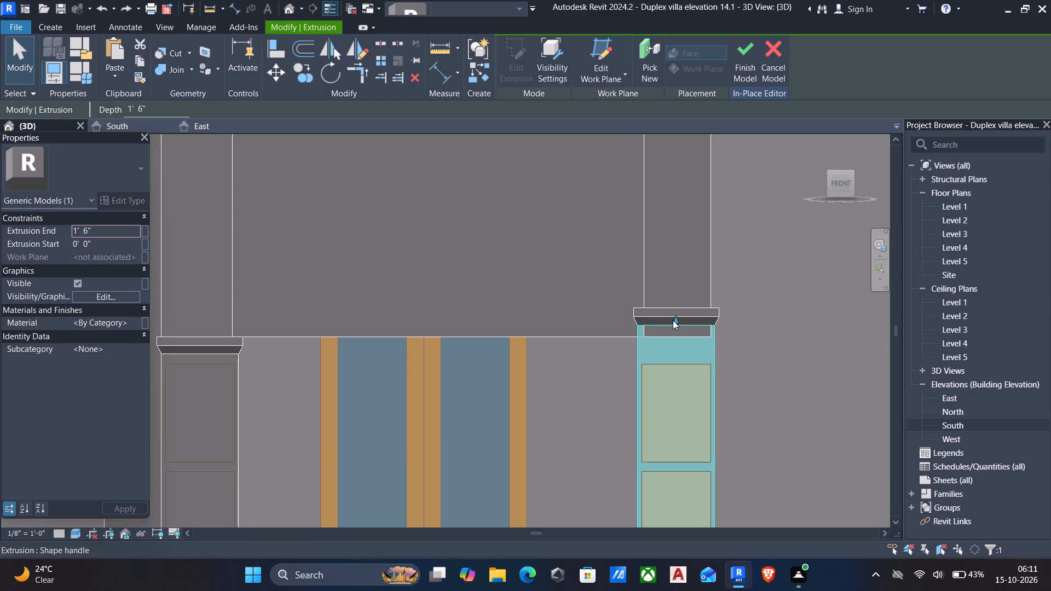
pyautogui.moveTo(674, 320); pyautogui.dragTo(678, 346)
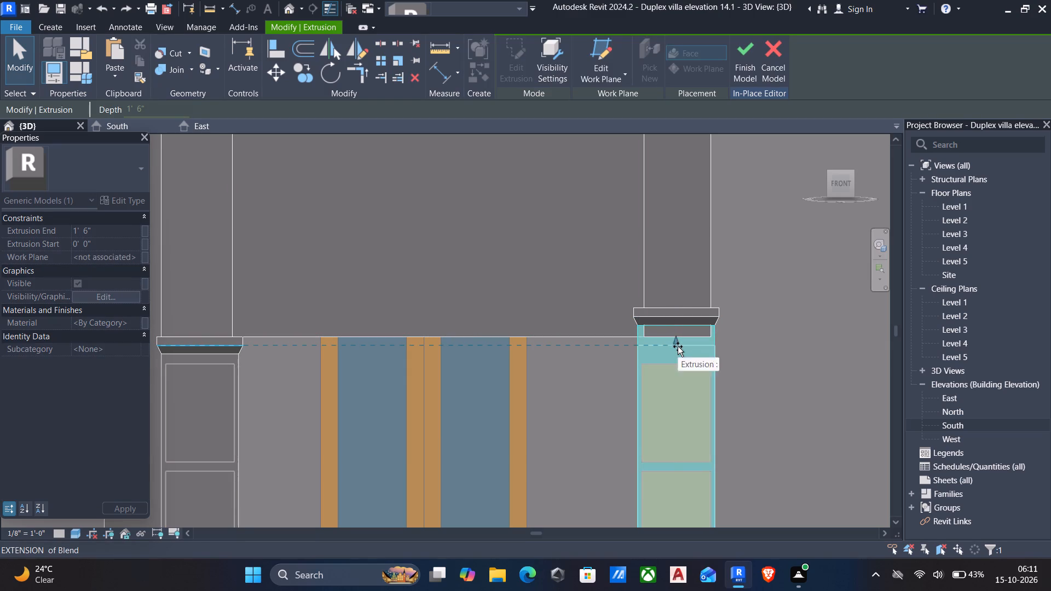
pyautogui.moveTo(678, 346); pyautogui.dragTo(678, 355)
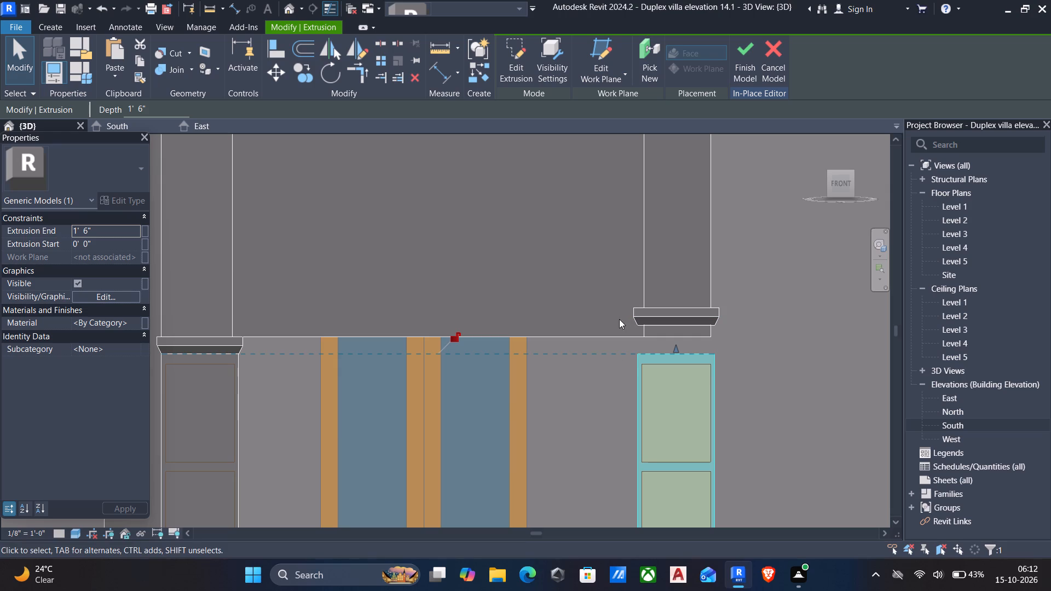
pyautogui.press('Escape')
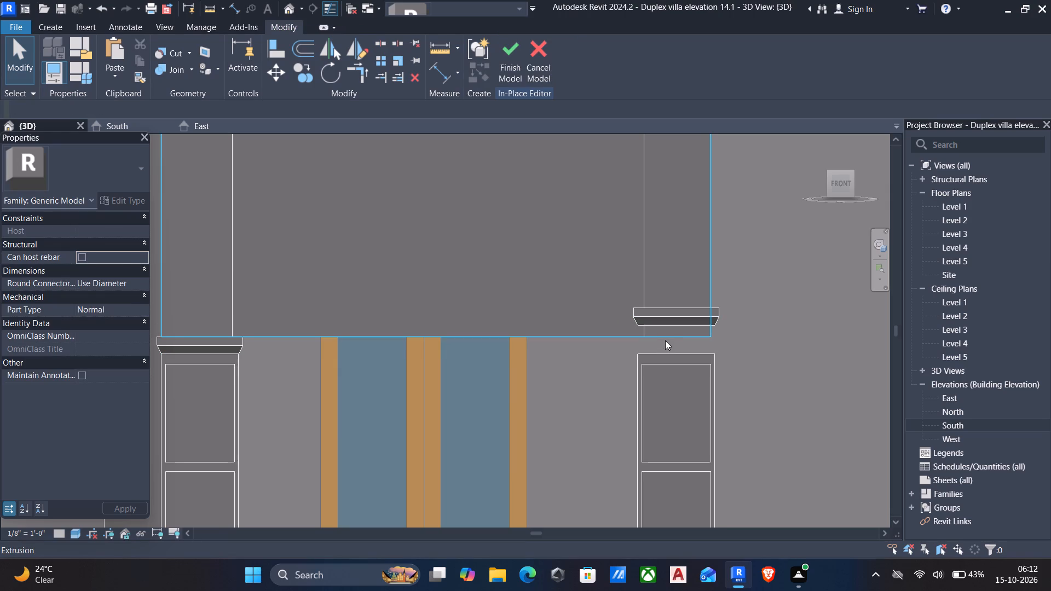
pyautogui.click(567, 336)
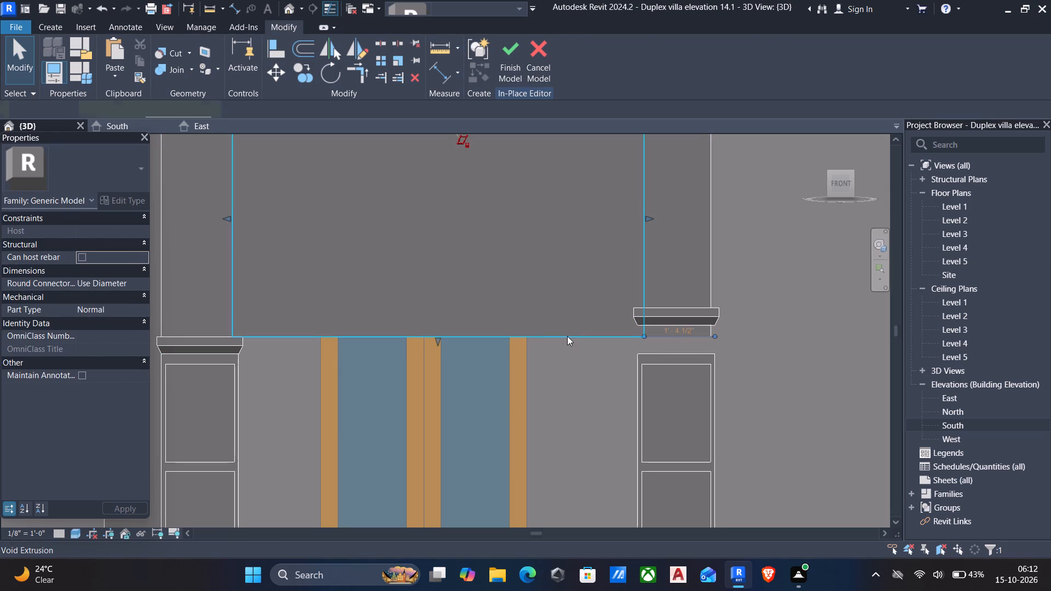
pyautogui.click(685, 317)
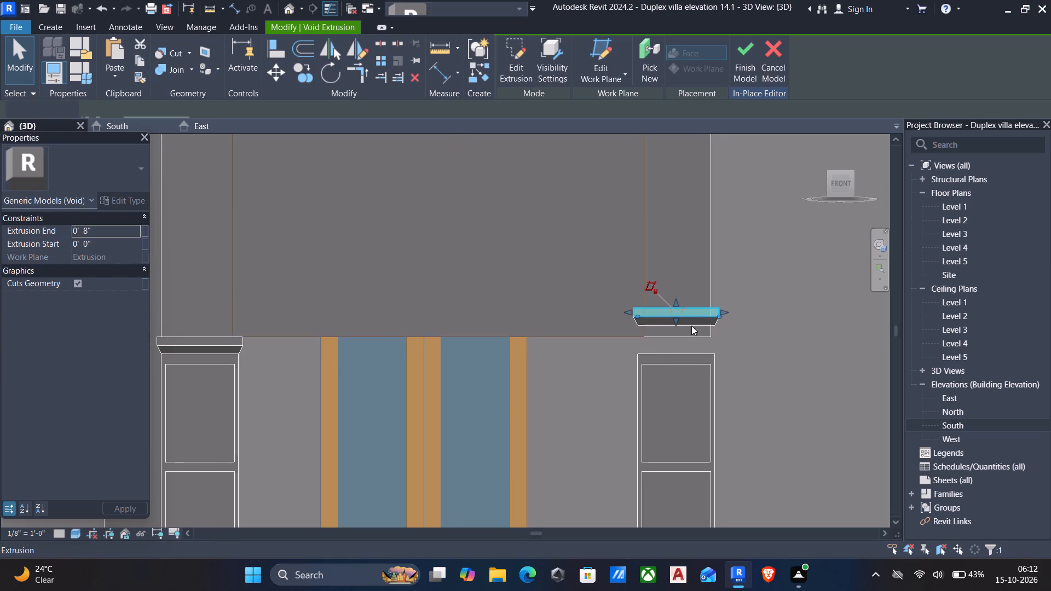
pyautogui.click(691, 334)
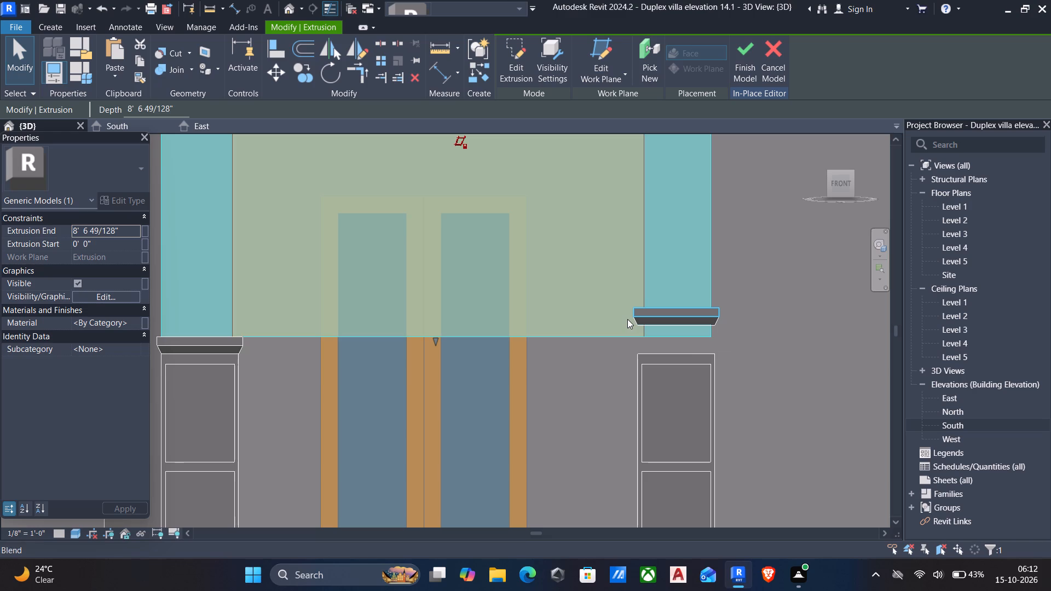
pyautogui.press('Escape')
# Try to nudge the right pillar's cap slab down toward the shortened shaft, extending its underside to an extrusion start of -0' 2".
pyautogui.click(643, 310)
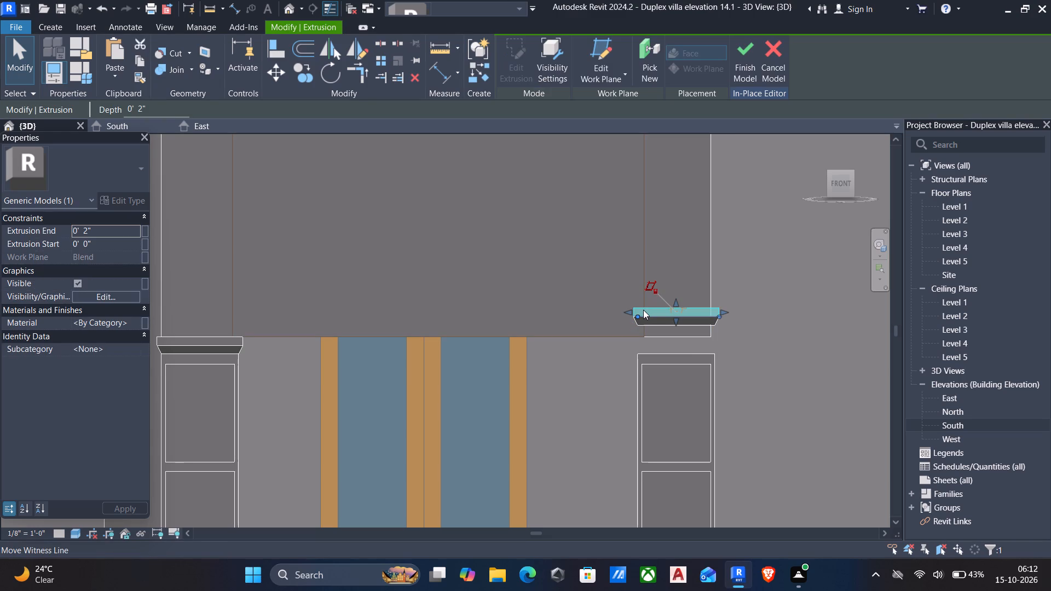
pyautogui.press('Down')
pyautogui.press('Down')
pyautogui.press('Down')
pyautogui.press('Down')
pyautogui.press('Down')
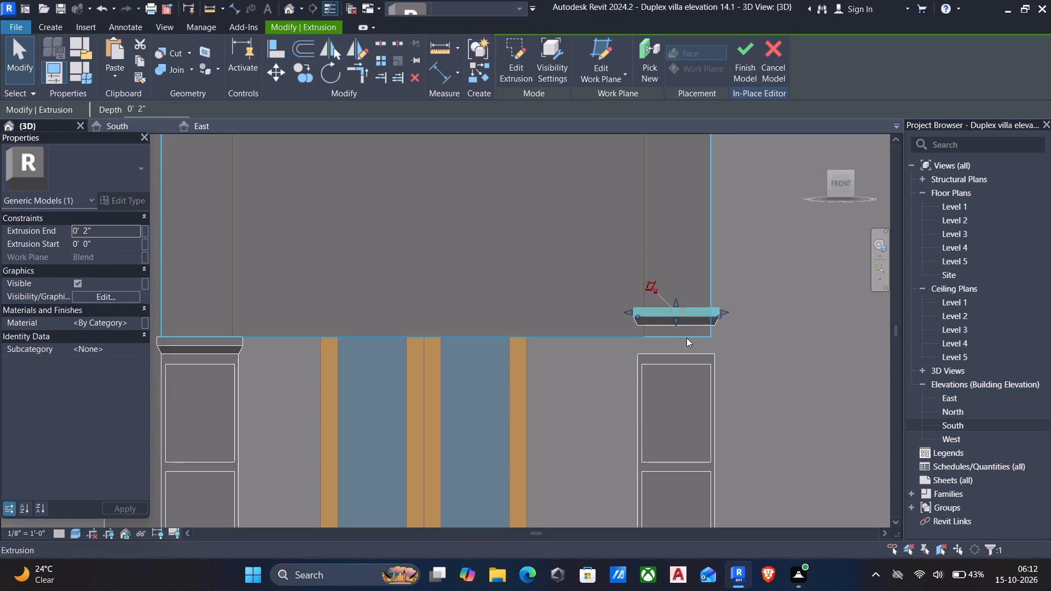
pyautogui.press('Down')
pyautogui.press('Down')
pyautogui.press('Down')
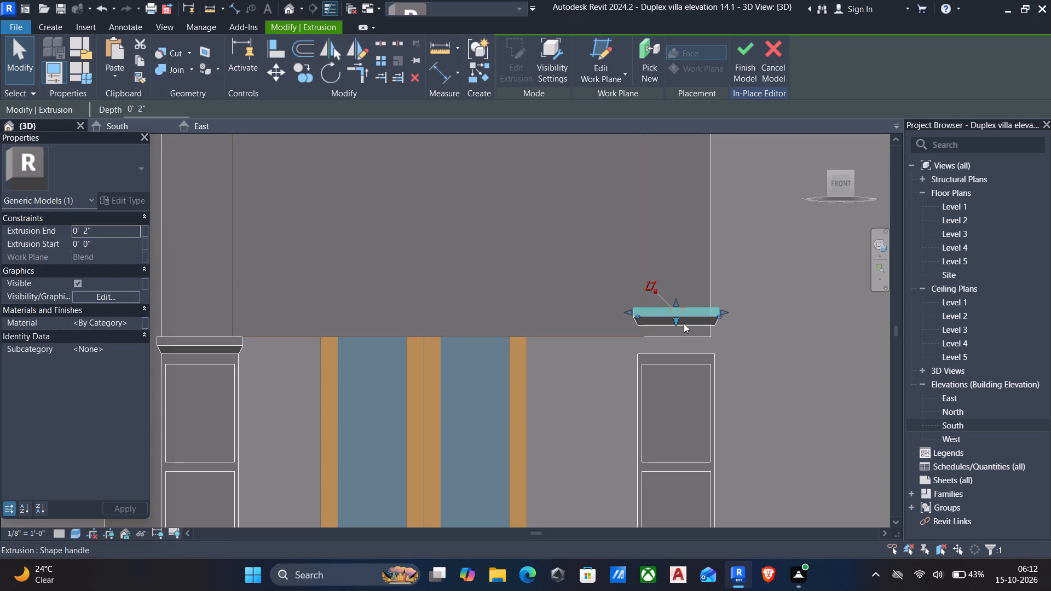
pyautogui.click(684, 323)
pyautogui.scroll(5, 715, 321)
pyautogui.press('Down')
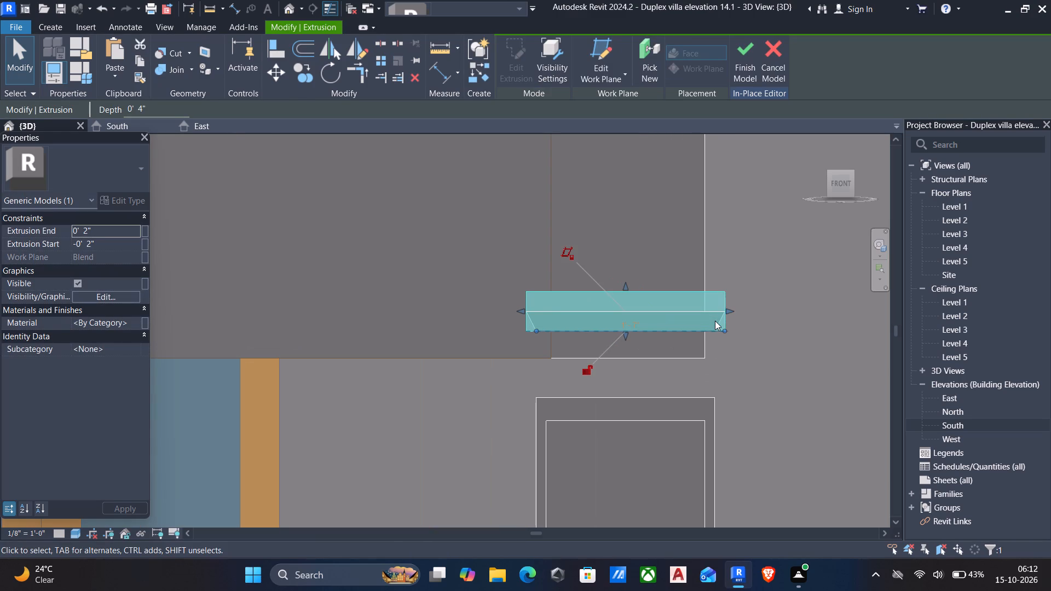
pyautogui.press('Down')
pyautogui.press('Down')
pyautogui.press('Down')
pyautogui.press('Escape')
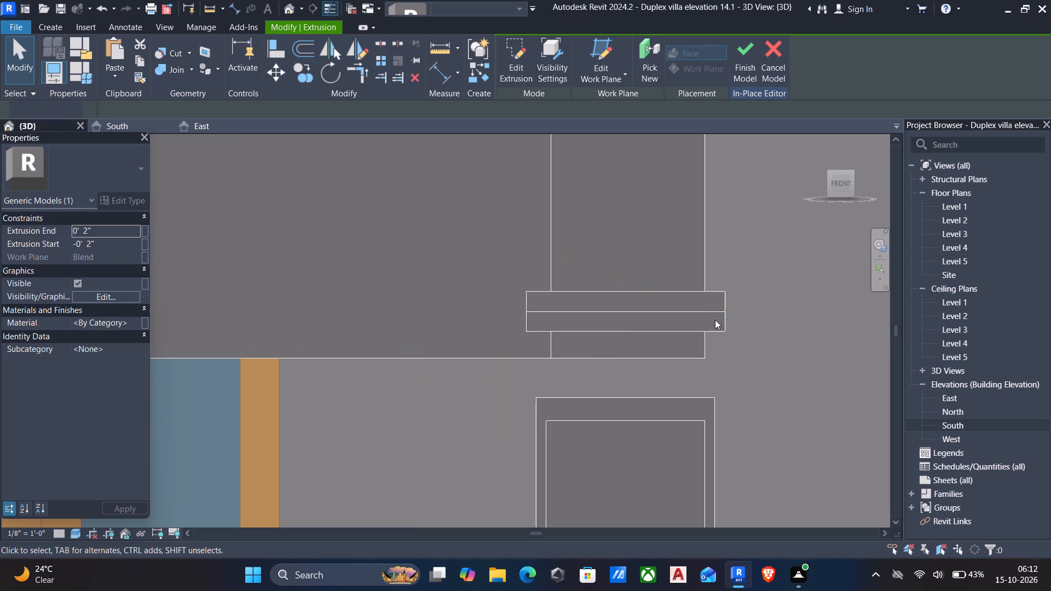
# Examine both pillar caps and the arched block above the double door from the front and at an angle.
pyautogui.scroll(-5, 623, 334)
pyautogui.moveTo(521, 340); pyautogui.dragTo(614, 298, button='middle')
pyautogui.scroll(-4, 614, 298)
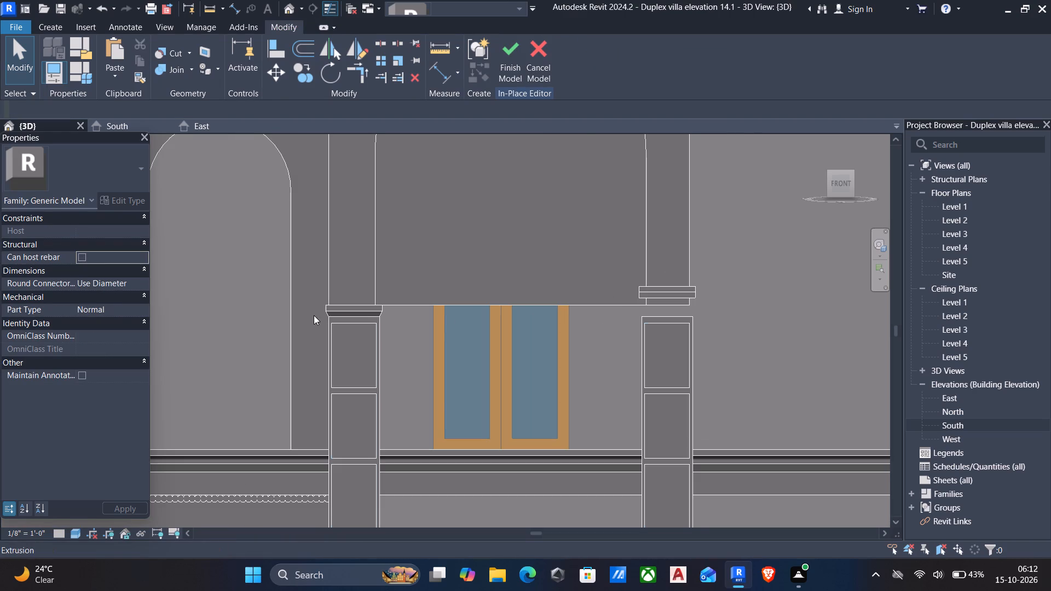
pyautogui.click(330, 326)
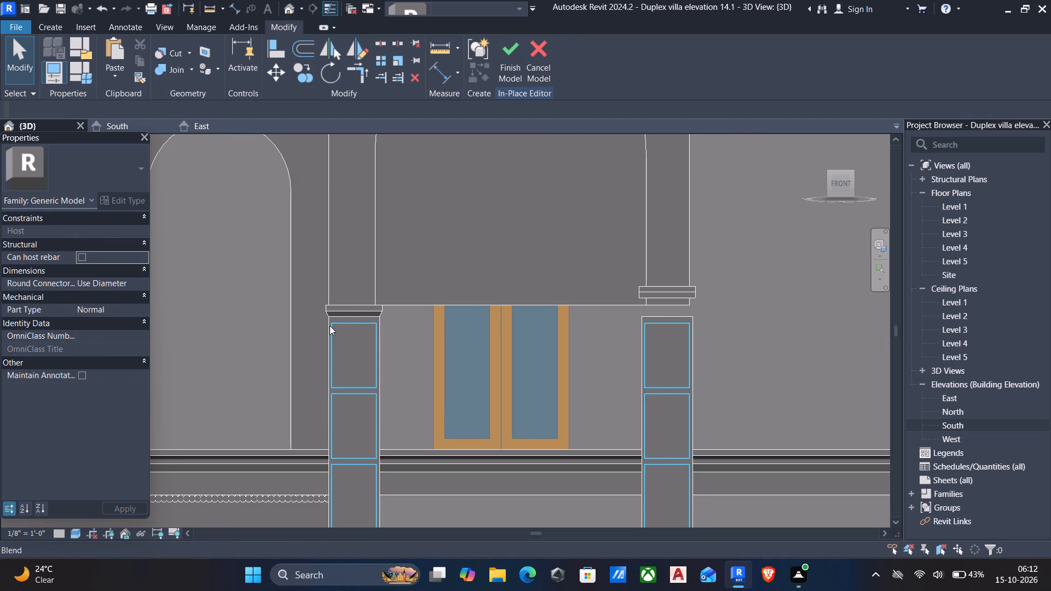
pyautogui.press('Escape')
pyautogui.scroll(-4, 338, 315)
pyautogui.keyDown('shift'); pyautogui.moveTo(368, 315); pyautogui.dragTo(435, 331, button='middle'); pyautogui.keyUp('shift')
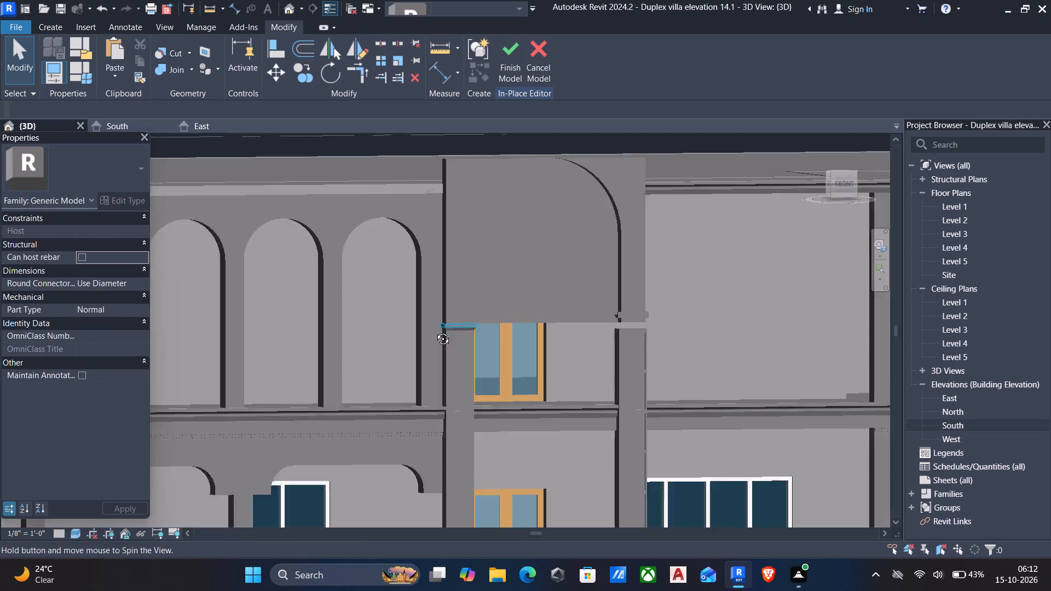
pyautogui.keyDown('shift'); pyautogui.moveTo(435, 331); pyautogui.dragTo(470, 331, button='middle'); pyautogui.keyUp('shift')
pyautogui.scroll(-3, 470, 331)
pyautogui.moveTo(474, 302); pyautogui.dragTo(334, 326, button='middle')
pyautogui.scroll(-1, 340, 333)
pyautogui.scroll(5, 351, 339)
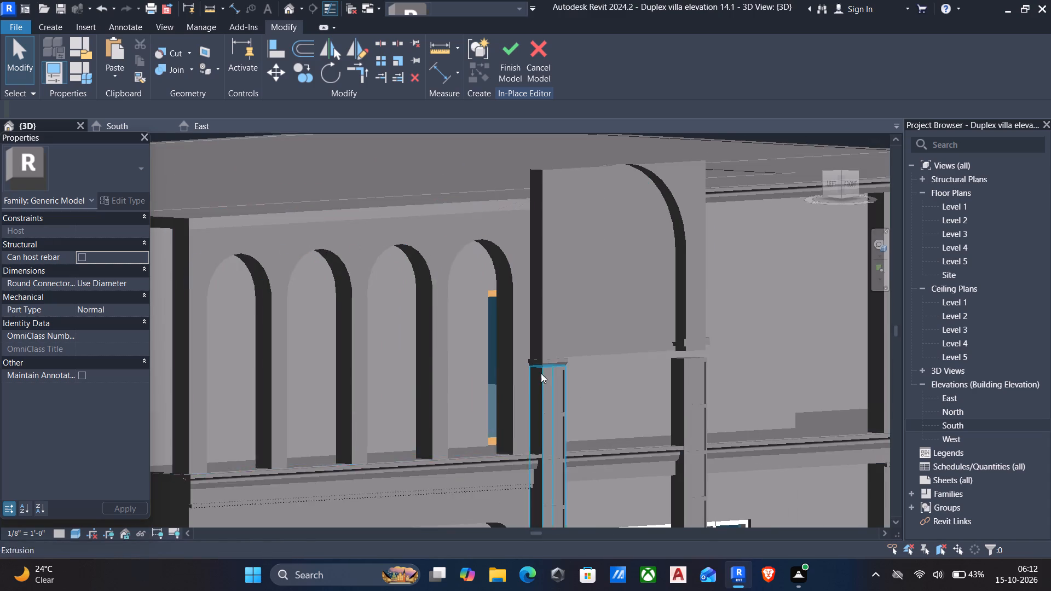
pyautogui.scroll(5, 615, 340)
pyautogui.click(617, 364)
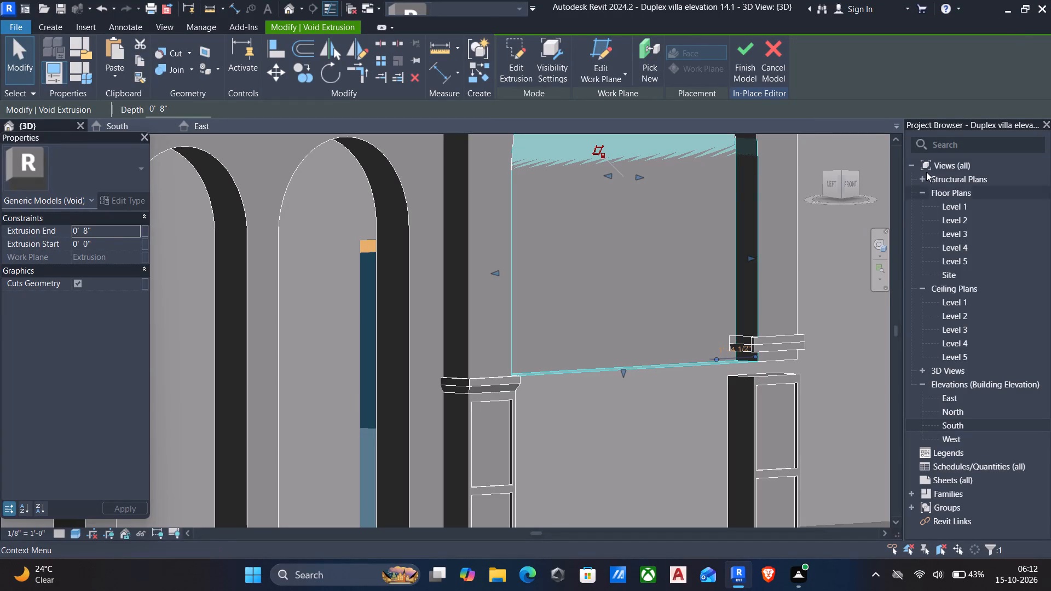
# Open the South elevation at the right pillar's cap beside the arched void.
pyautogui.doubleClick(972, 422)
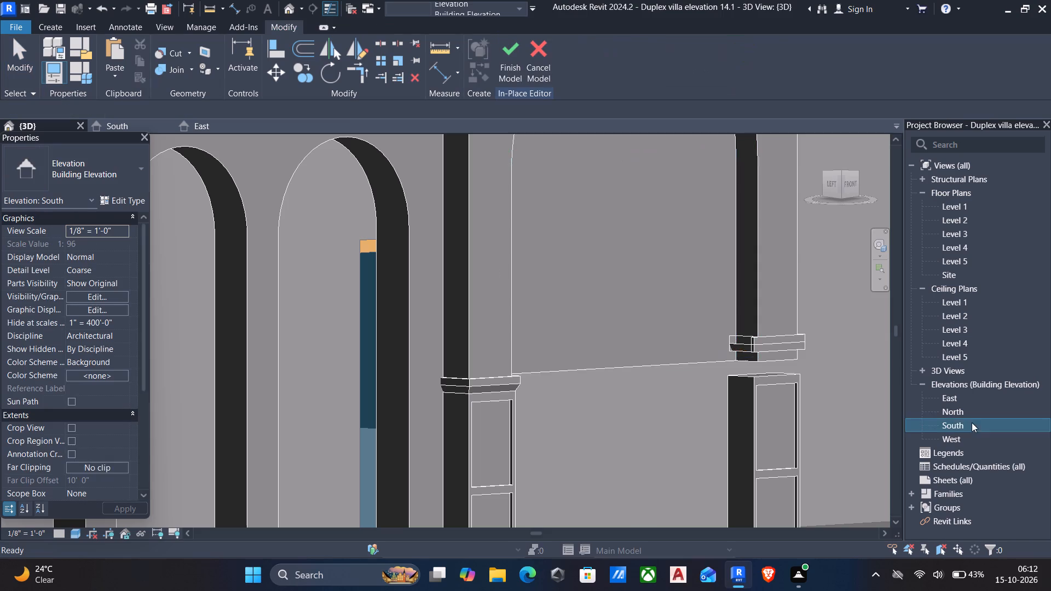
pyautogui.scroll(-6, 380, 411)
pyautogui.moveTo(389, 418); pyautogui.dragTo(520, 264, button='middle')
pyautogui.scroll(-4, 522, 269)
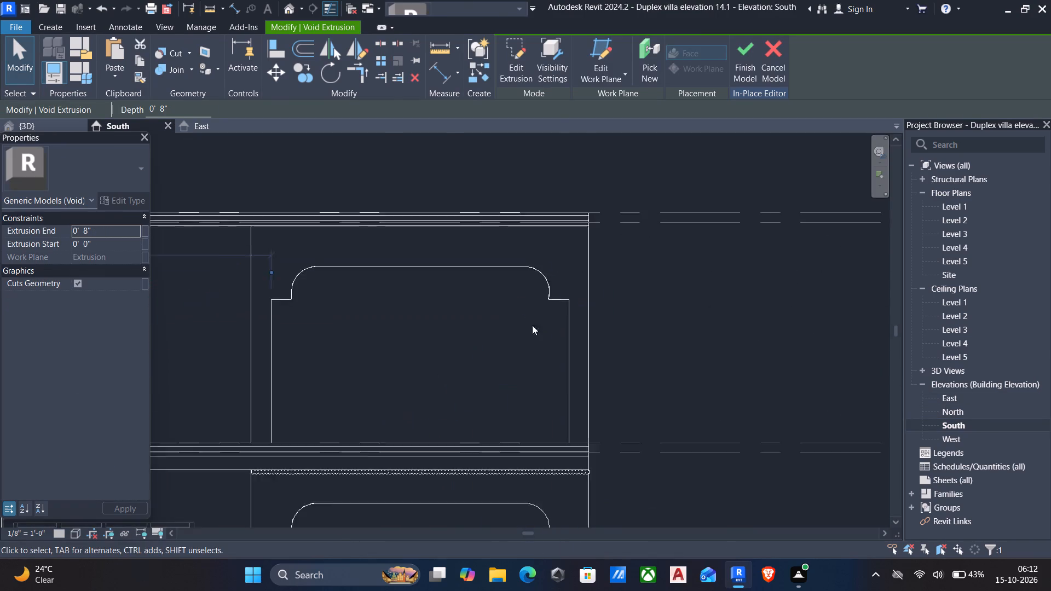
pyautogui.scroll(-2, 532, 325)
pyautogui.moveTo(446, 376); pyautogui.dragTo(606, 322, button='middle')
pyautogui.scroll(4, 334, 274)
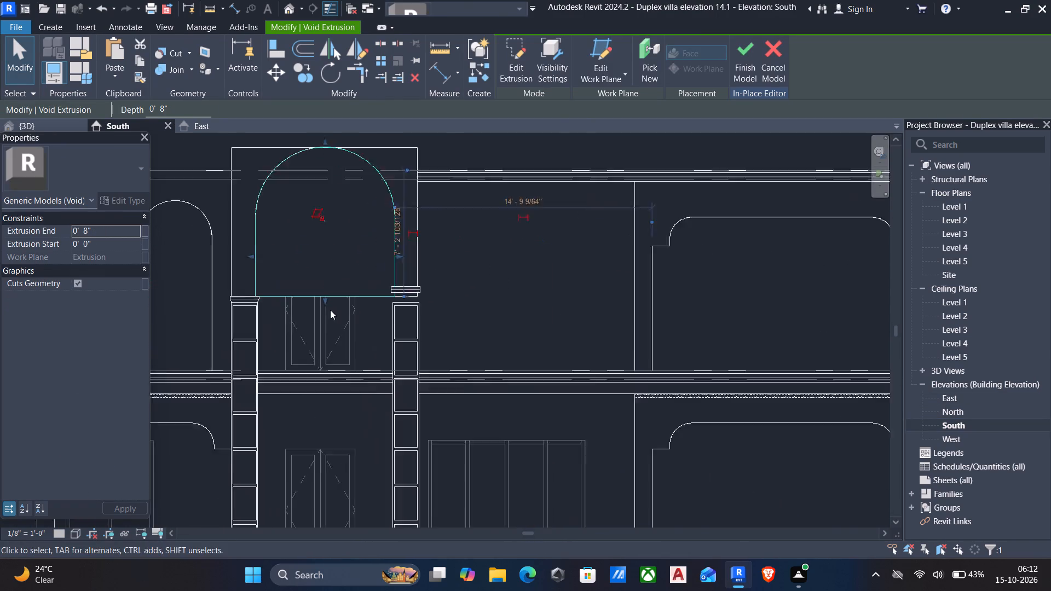
pyautogui.scroll(5, 143, 316)
pyautogui.scroll(4, 487, 287)
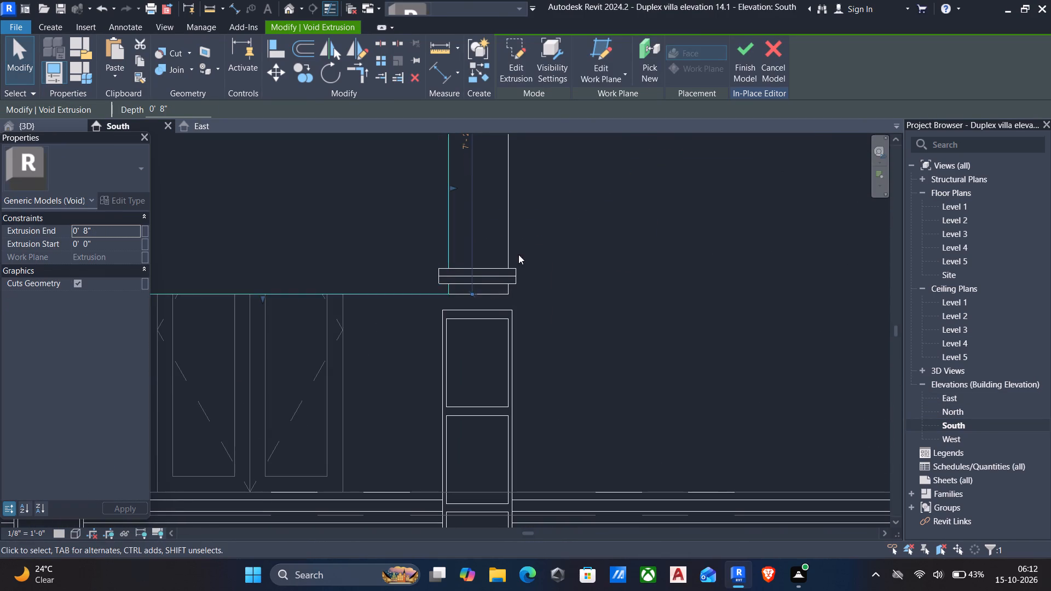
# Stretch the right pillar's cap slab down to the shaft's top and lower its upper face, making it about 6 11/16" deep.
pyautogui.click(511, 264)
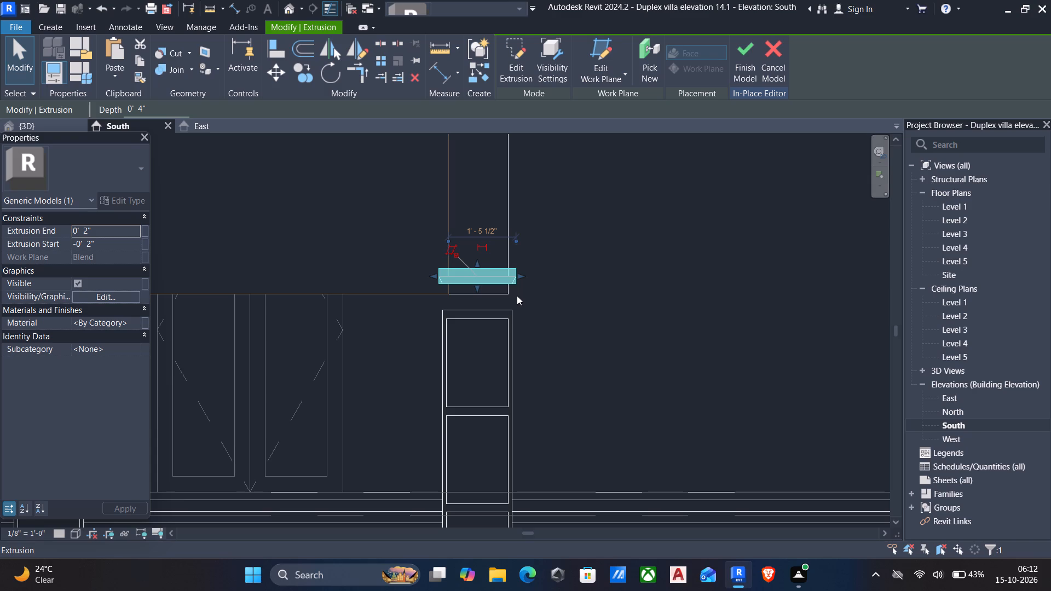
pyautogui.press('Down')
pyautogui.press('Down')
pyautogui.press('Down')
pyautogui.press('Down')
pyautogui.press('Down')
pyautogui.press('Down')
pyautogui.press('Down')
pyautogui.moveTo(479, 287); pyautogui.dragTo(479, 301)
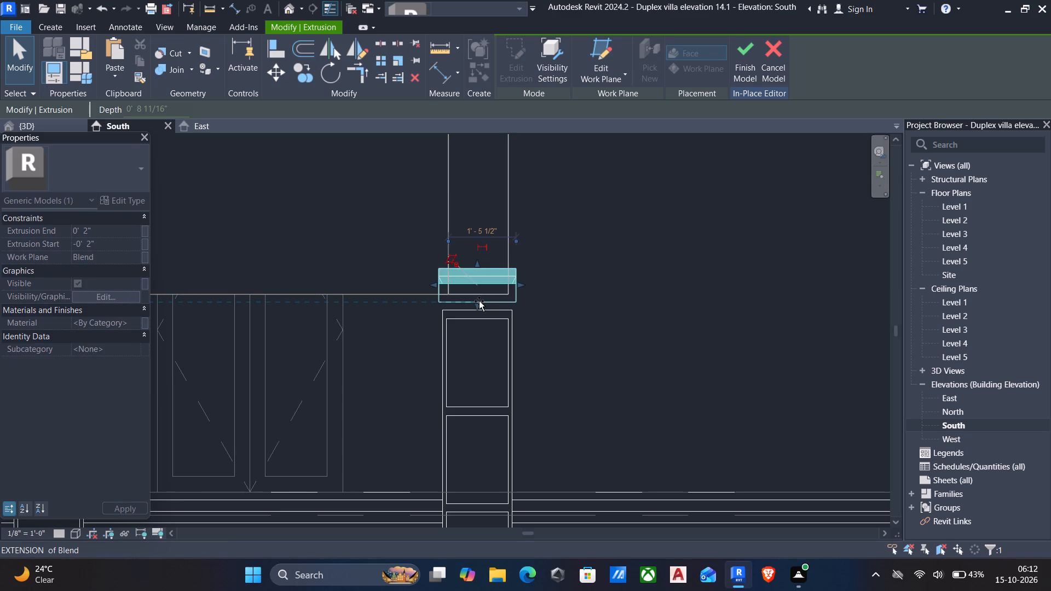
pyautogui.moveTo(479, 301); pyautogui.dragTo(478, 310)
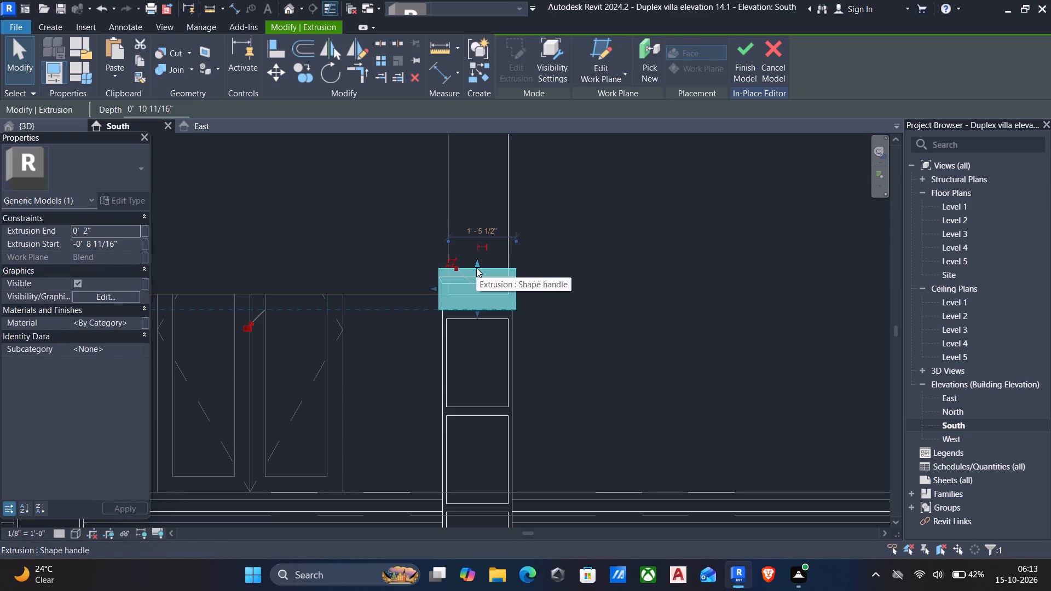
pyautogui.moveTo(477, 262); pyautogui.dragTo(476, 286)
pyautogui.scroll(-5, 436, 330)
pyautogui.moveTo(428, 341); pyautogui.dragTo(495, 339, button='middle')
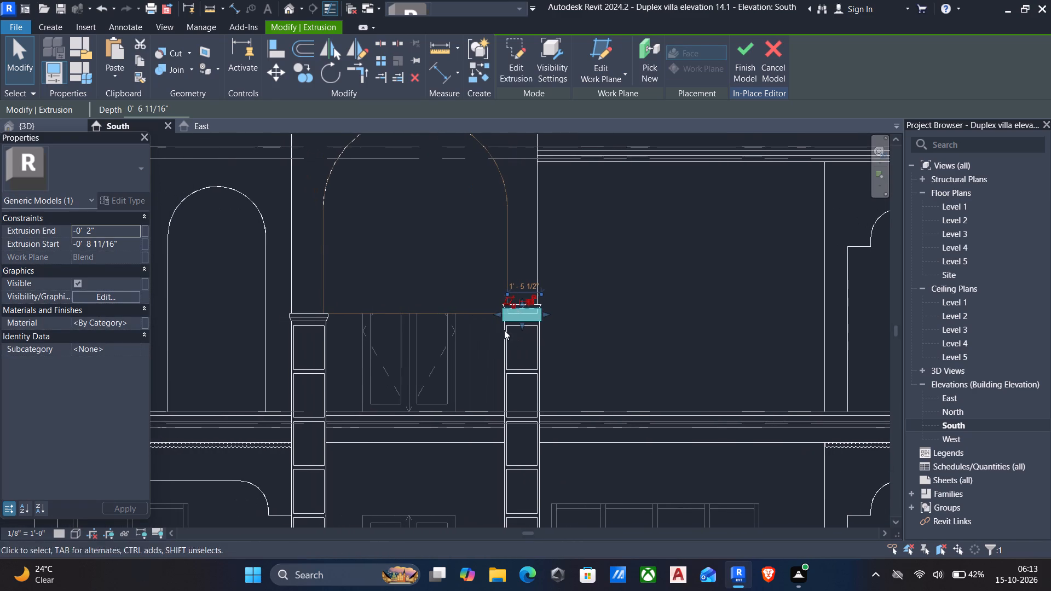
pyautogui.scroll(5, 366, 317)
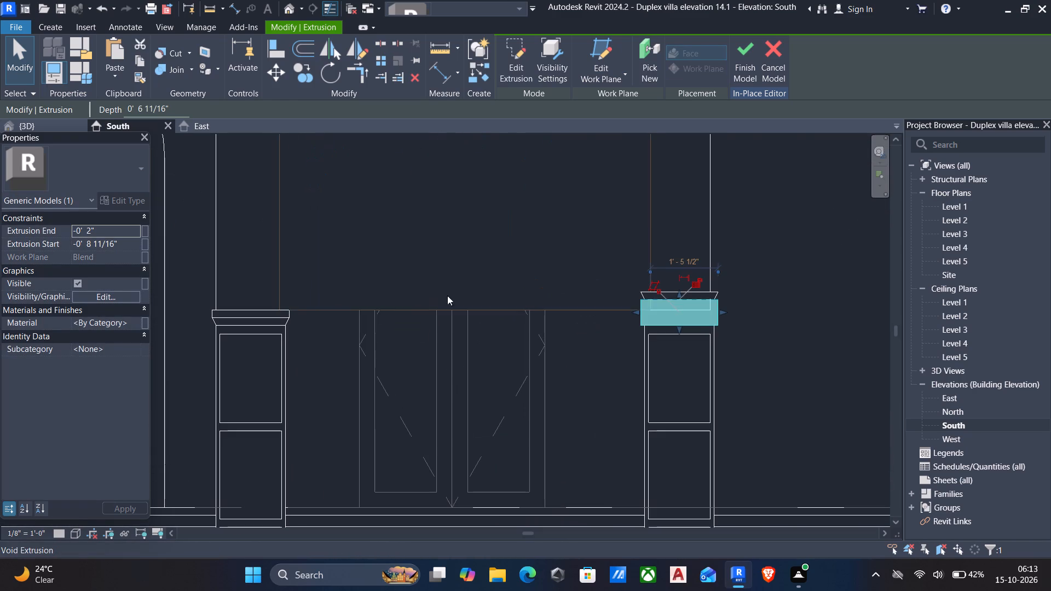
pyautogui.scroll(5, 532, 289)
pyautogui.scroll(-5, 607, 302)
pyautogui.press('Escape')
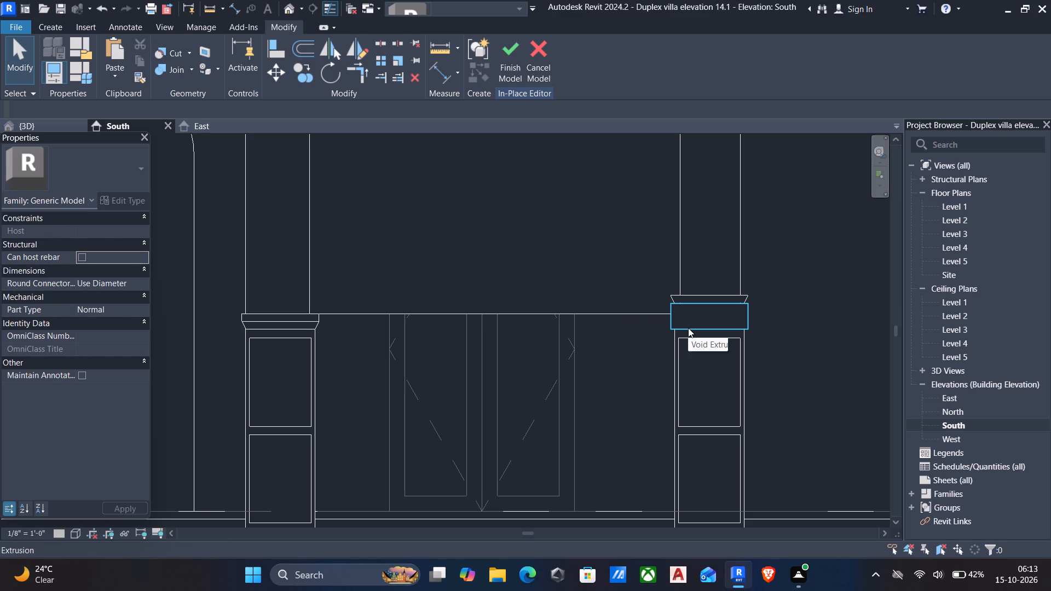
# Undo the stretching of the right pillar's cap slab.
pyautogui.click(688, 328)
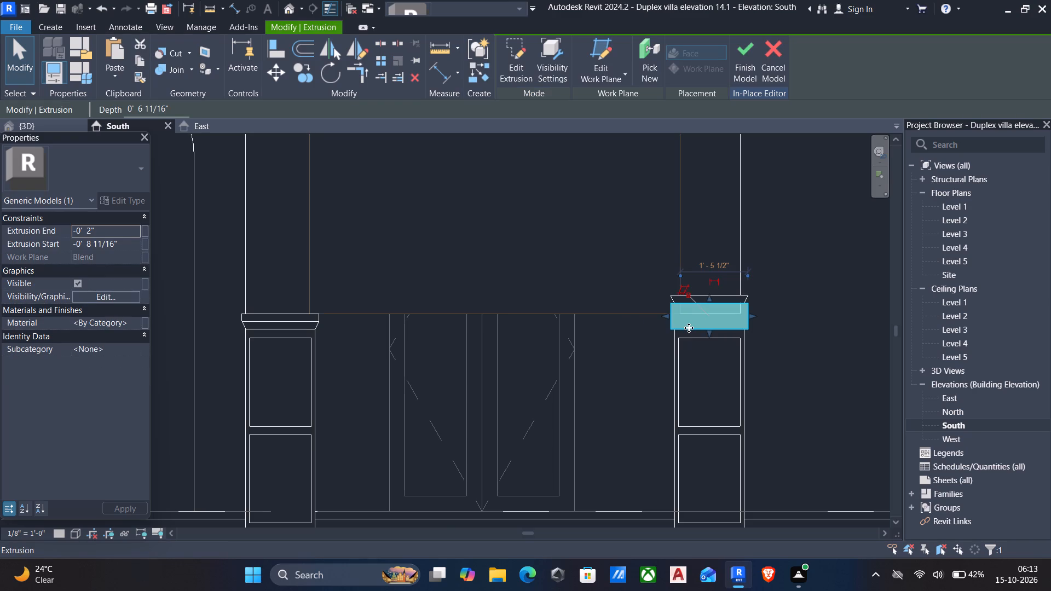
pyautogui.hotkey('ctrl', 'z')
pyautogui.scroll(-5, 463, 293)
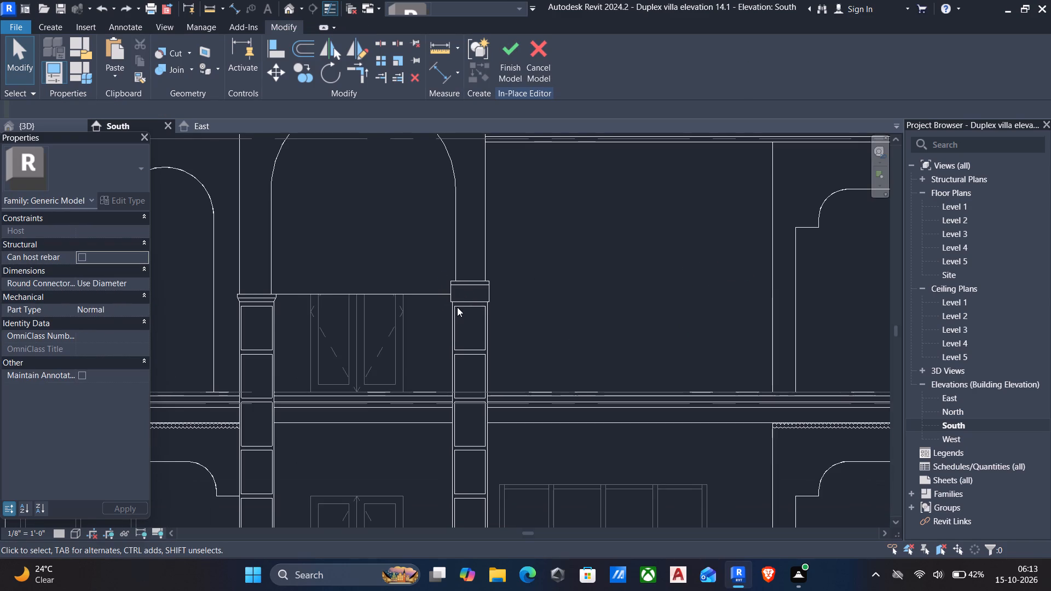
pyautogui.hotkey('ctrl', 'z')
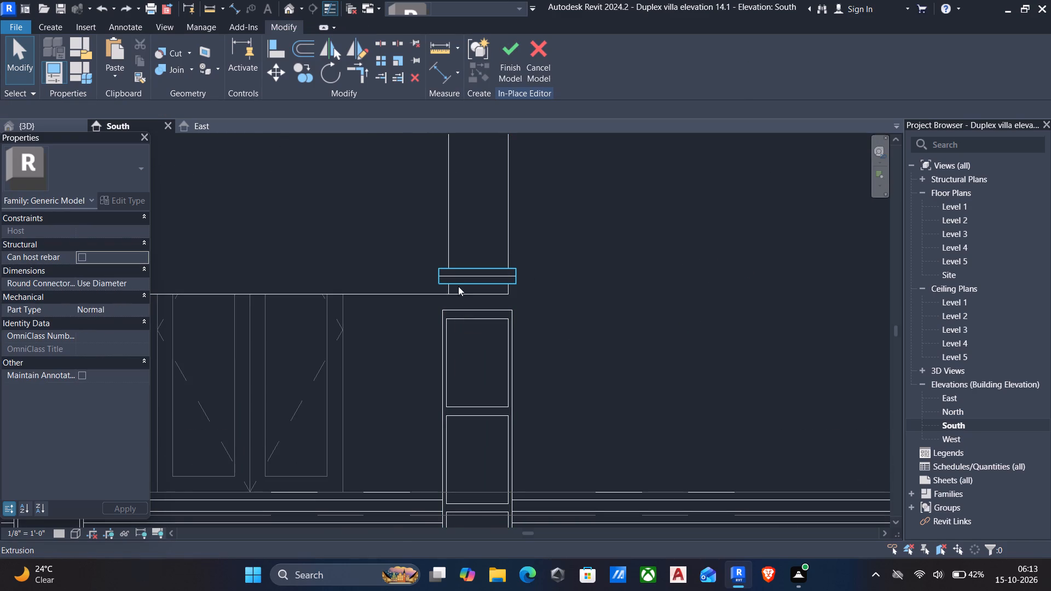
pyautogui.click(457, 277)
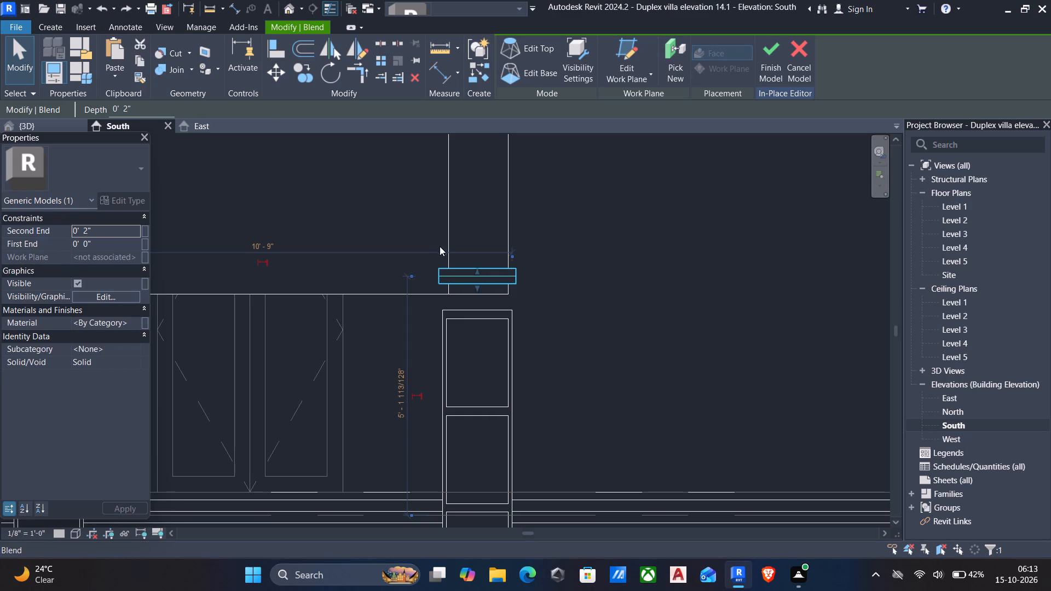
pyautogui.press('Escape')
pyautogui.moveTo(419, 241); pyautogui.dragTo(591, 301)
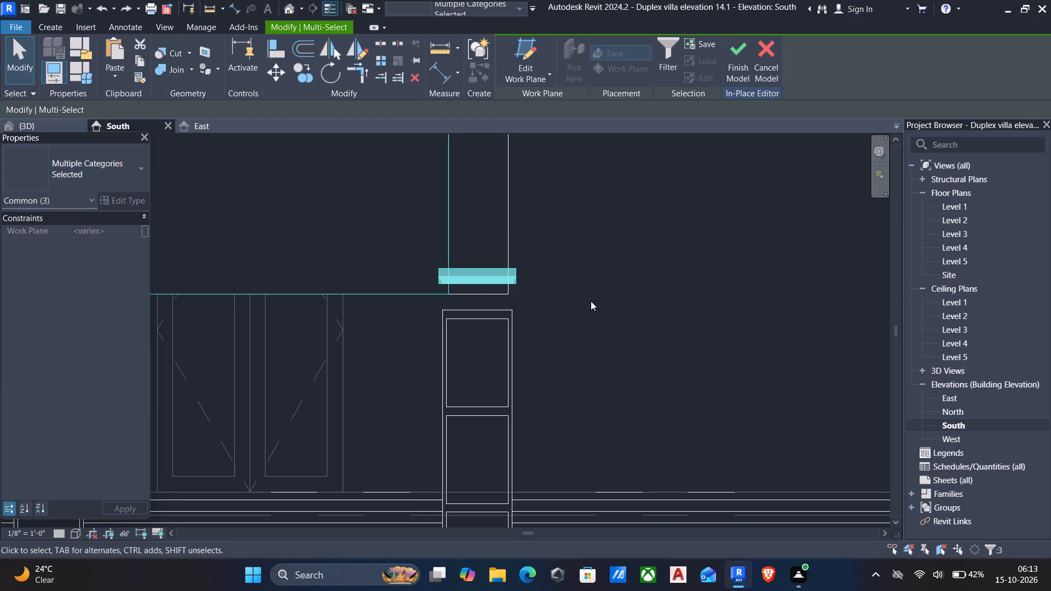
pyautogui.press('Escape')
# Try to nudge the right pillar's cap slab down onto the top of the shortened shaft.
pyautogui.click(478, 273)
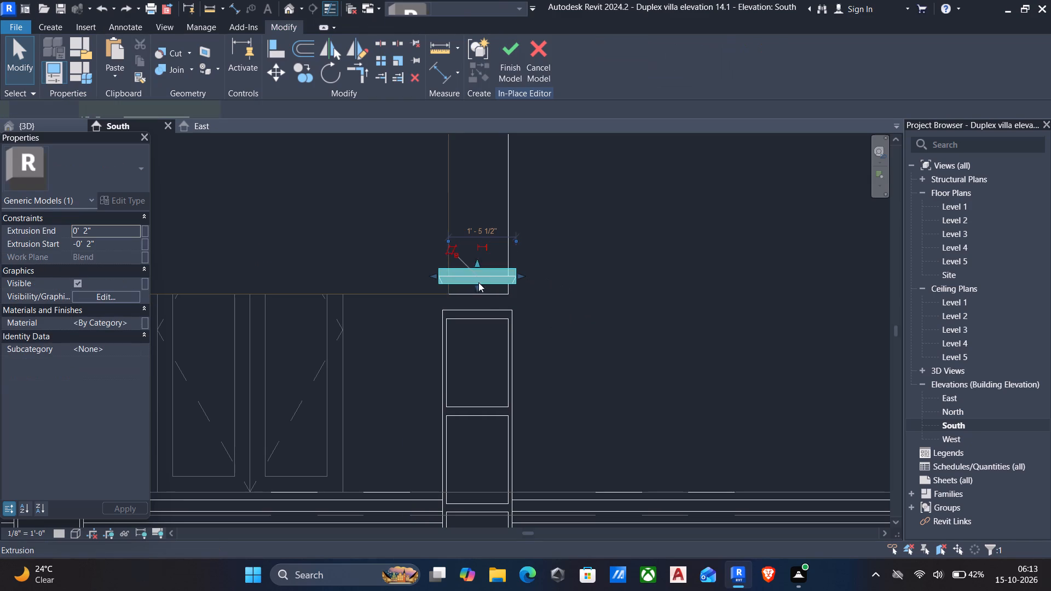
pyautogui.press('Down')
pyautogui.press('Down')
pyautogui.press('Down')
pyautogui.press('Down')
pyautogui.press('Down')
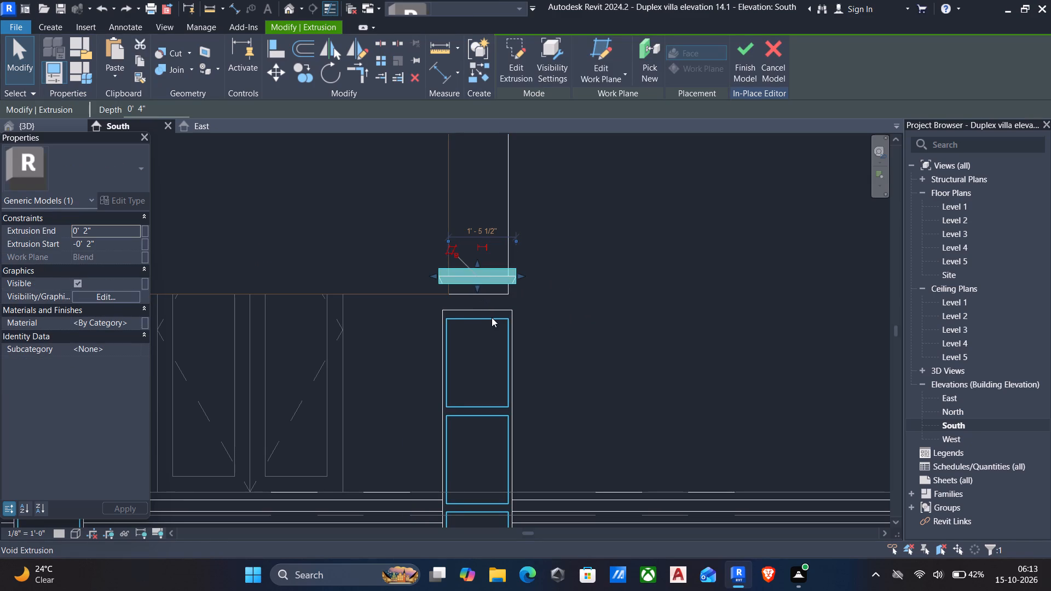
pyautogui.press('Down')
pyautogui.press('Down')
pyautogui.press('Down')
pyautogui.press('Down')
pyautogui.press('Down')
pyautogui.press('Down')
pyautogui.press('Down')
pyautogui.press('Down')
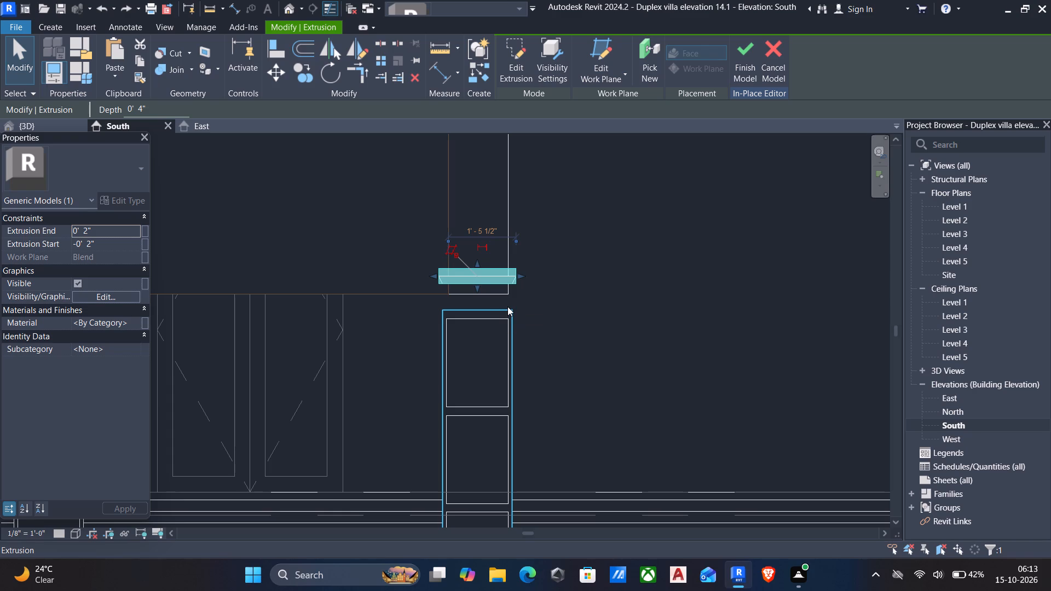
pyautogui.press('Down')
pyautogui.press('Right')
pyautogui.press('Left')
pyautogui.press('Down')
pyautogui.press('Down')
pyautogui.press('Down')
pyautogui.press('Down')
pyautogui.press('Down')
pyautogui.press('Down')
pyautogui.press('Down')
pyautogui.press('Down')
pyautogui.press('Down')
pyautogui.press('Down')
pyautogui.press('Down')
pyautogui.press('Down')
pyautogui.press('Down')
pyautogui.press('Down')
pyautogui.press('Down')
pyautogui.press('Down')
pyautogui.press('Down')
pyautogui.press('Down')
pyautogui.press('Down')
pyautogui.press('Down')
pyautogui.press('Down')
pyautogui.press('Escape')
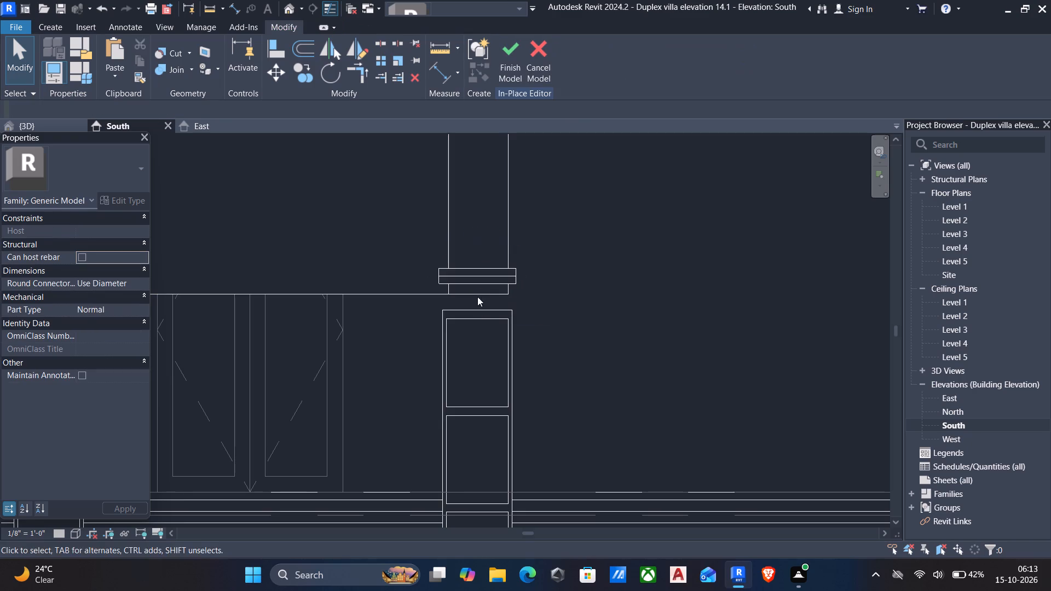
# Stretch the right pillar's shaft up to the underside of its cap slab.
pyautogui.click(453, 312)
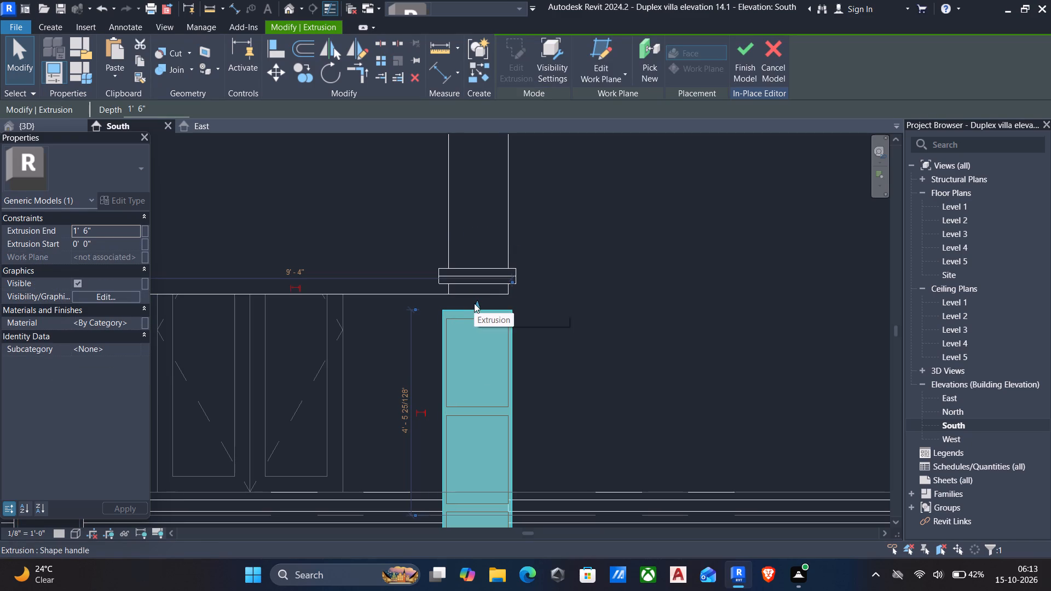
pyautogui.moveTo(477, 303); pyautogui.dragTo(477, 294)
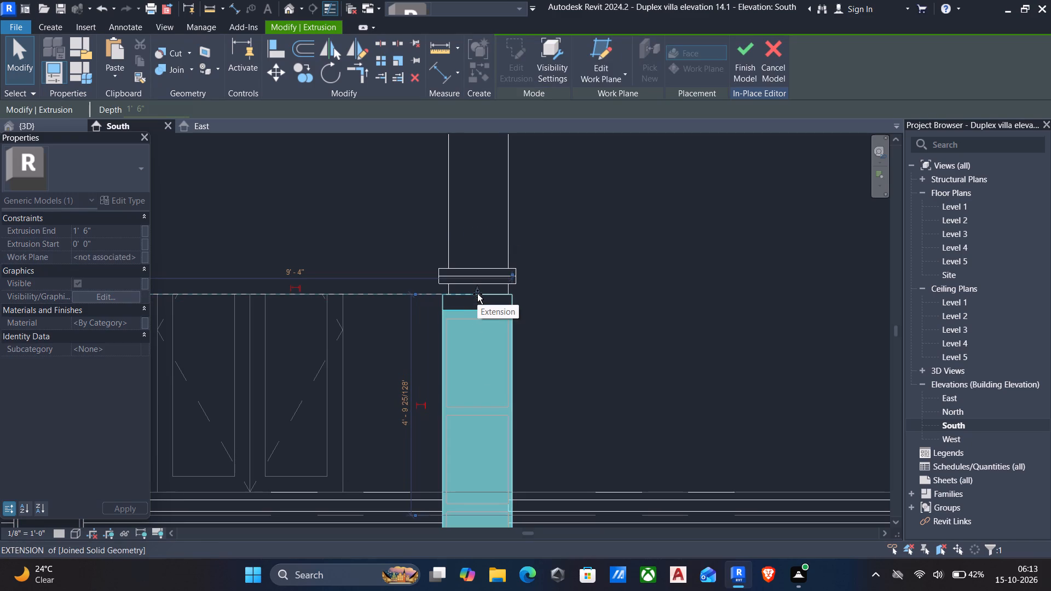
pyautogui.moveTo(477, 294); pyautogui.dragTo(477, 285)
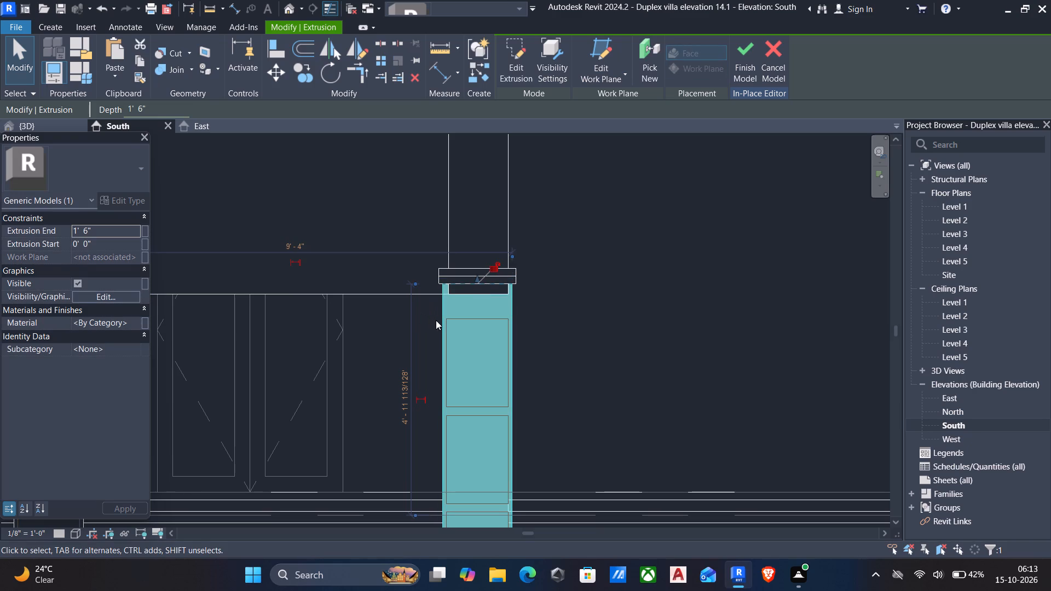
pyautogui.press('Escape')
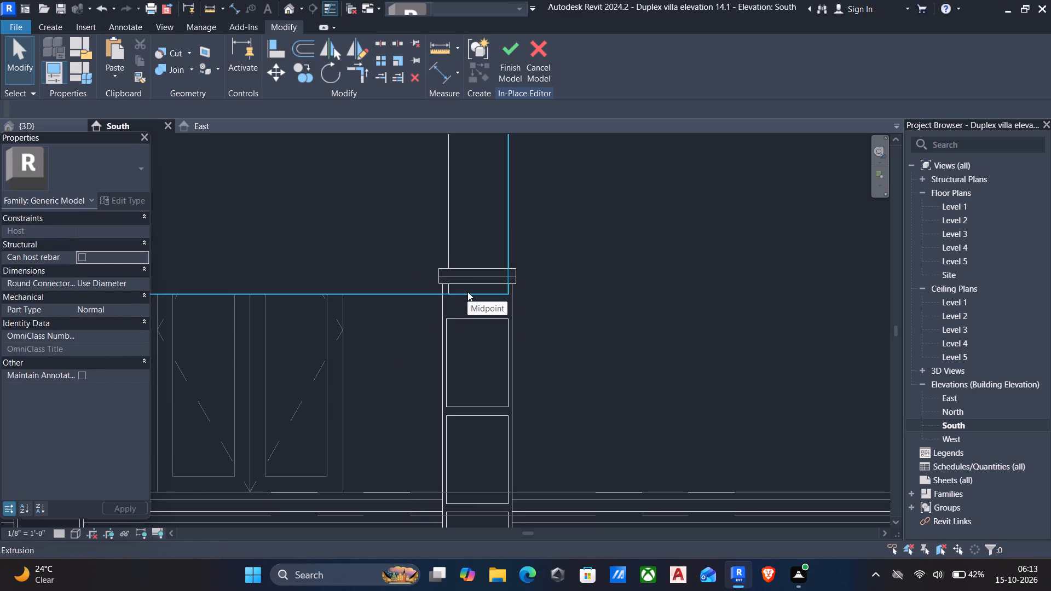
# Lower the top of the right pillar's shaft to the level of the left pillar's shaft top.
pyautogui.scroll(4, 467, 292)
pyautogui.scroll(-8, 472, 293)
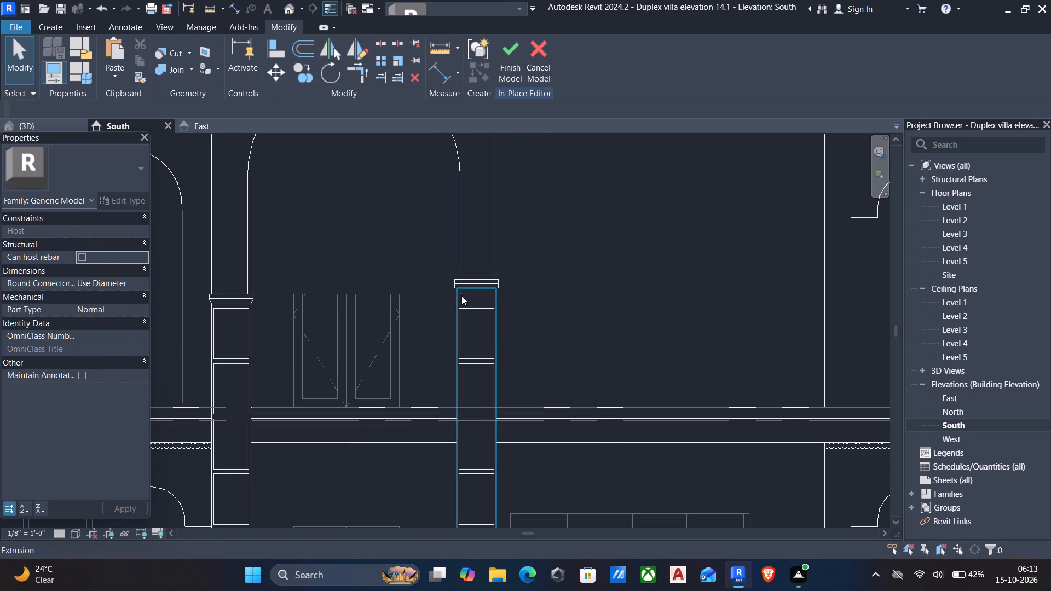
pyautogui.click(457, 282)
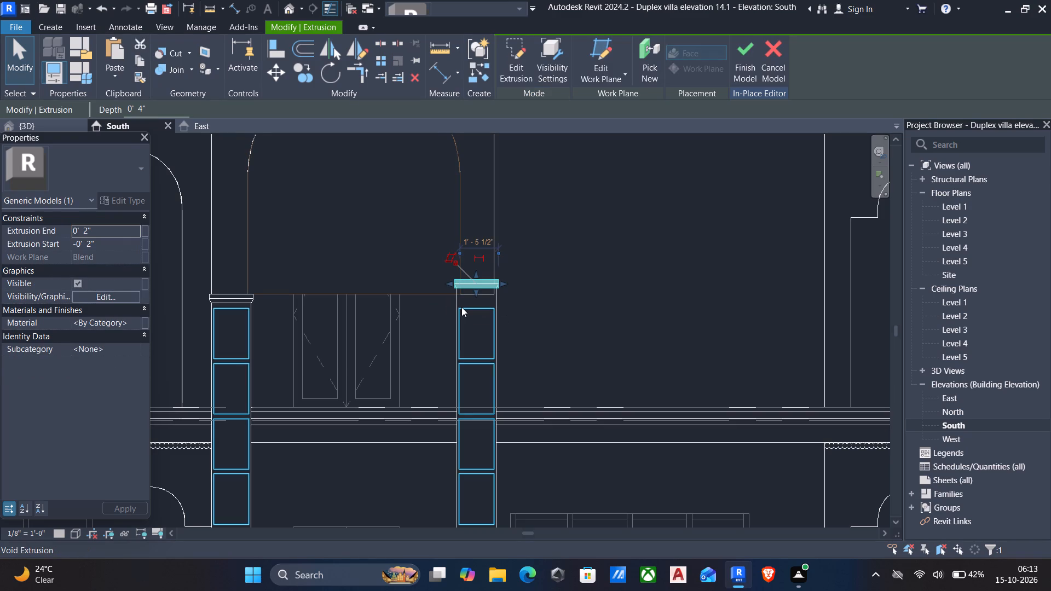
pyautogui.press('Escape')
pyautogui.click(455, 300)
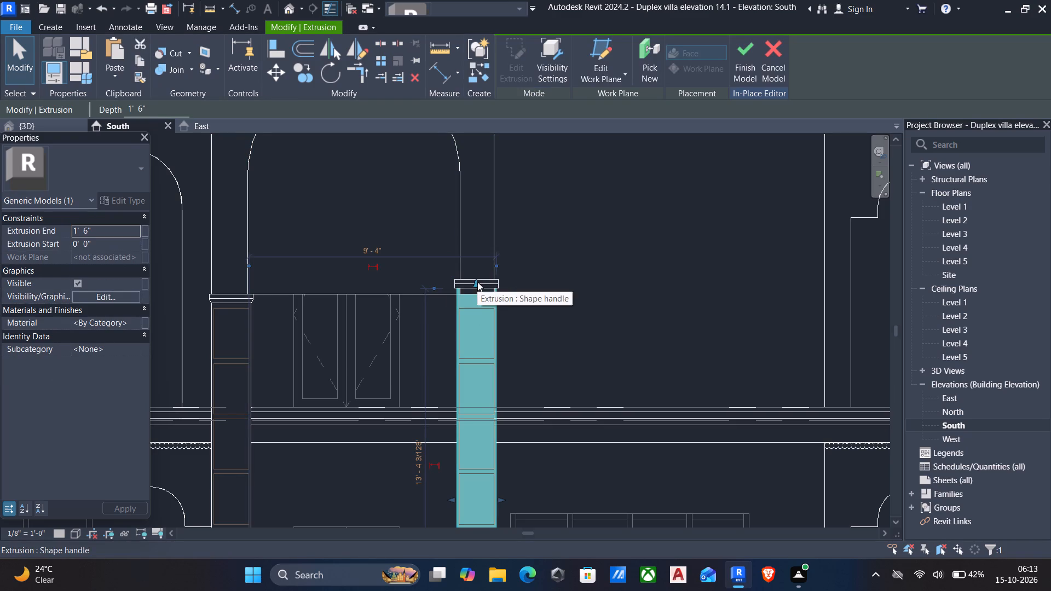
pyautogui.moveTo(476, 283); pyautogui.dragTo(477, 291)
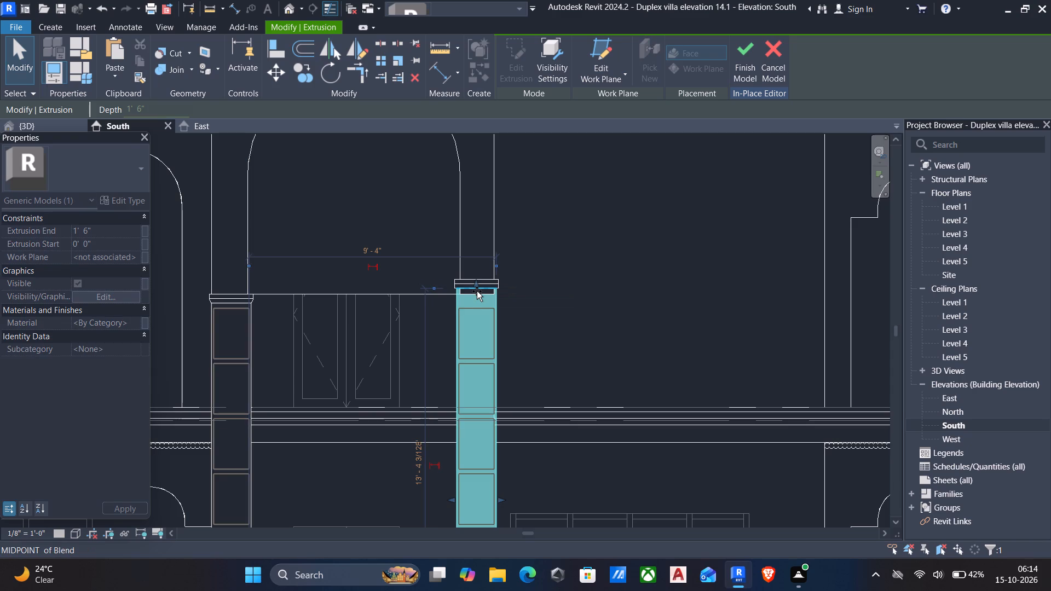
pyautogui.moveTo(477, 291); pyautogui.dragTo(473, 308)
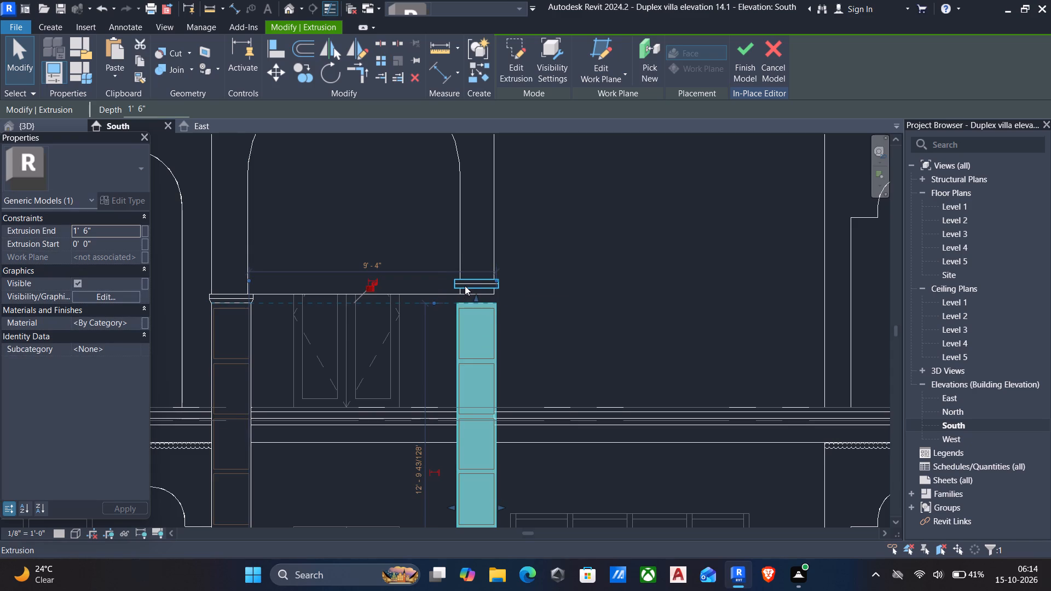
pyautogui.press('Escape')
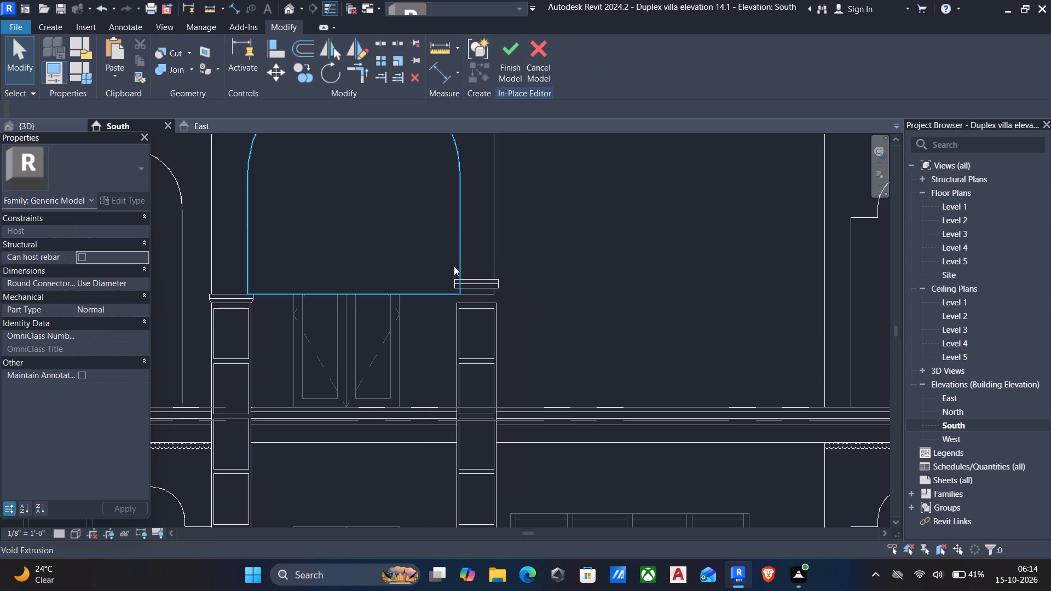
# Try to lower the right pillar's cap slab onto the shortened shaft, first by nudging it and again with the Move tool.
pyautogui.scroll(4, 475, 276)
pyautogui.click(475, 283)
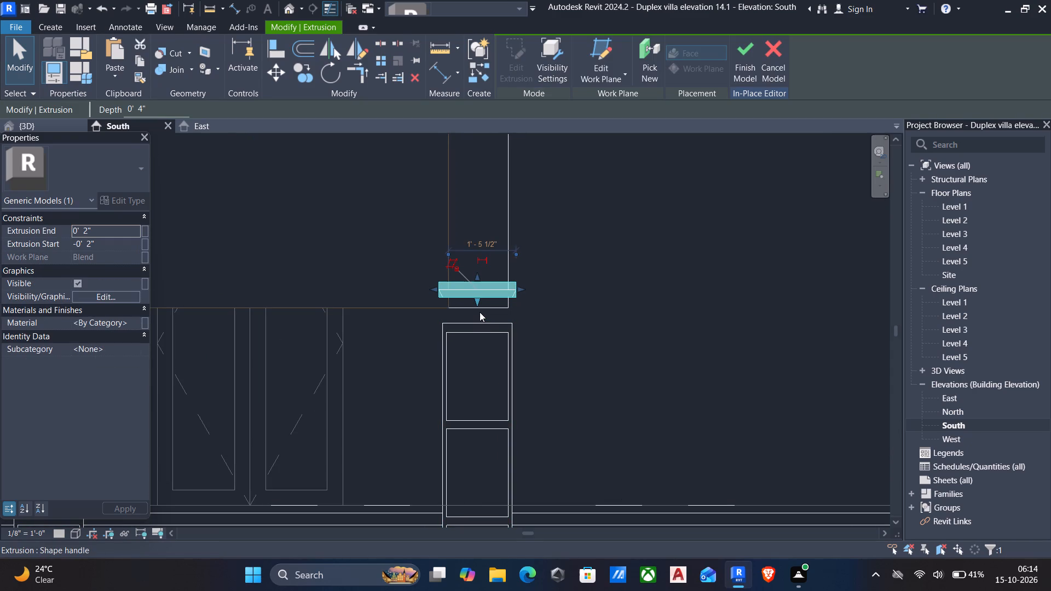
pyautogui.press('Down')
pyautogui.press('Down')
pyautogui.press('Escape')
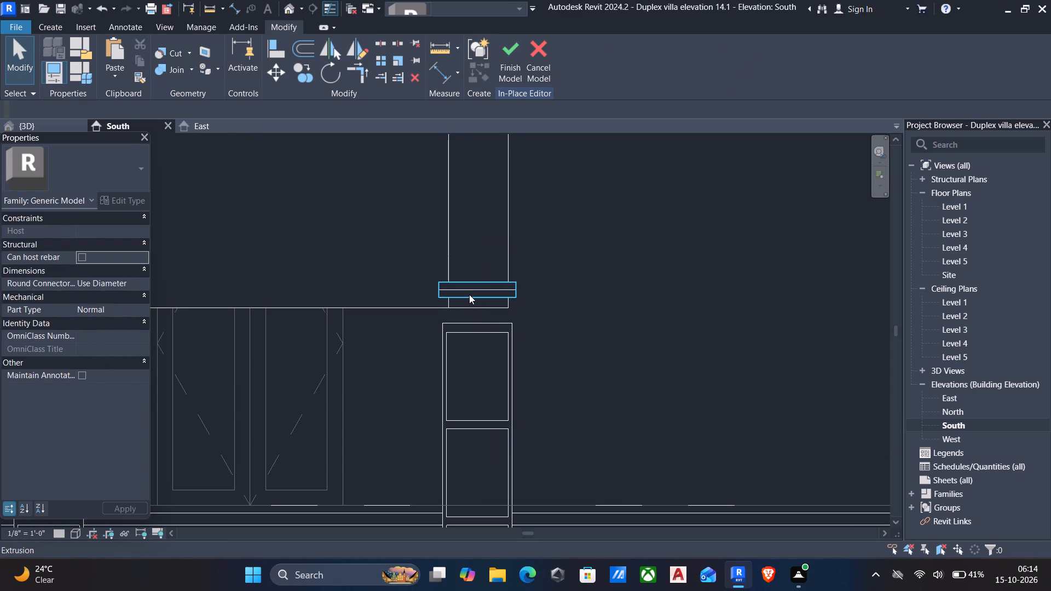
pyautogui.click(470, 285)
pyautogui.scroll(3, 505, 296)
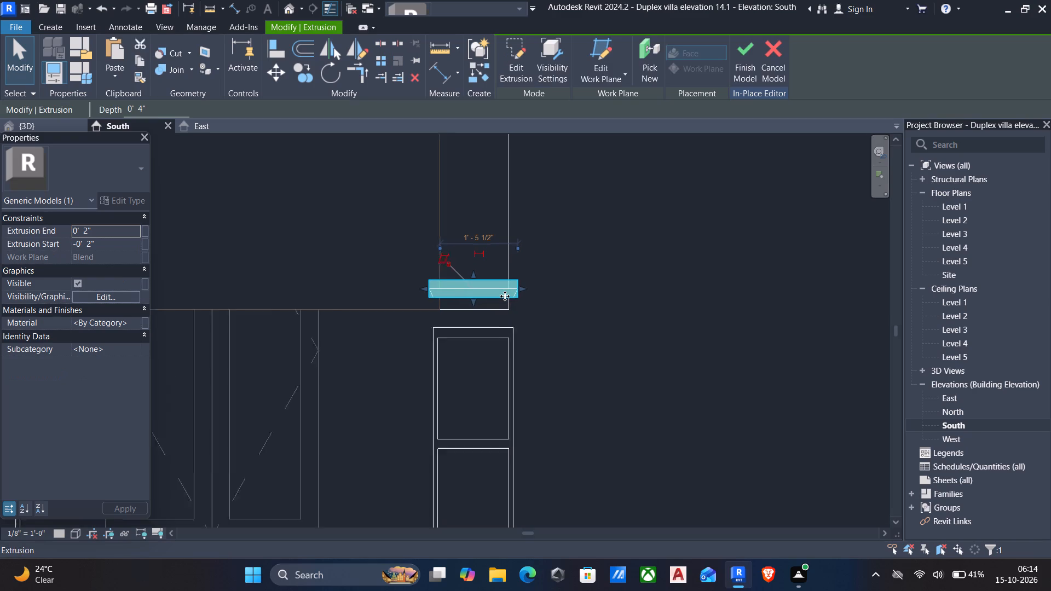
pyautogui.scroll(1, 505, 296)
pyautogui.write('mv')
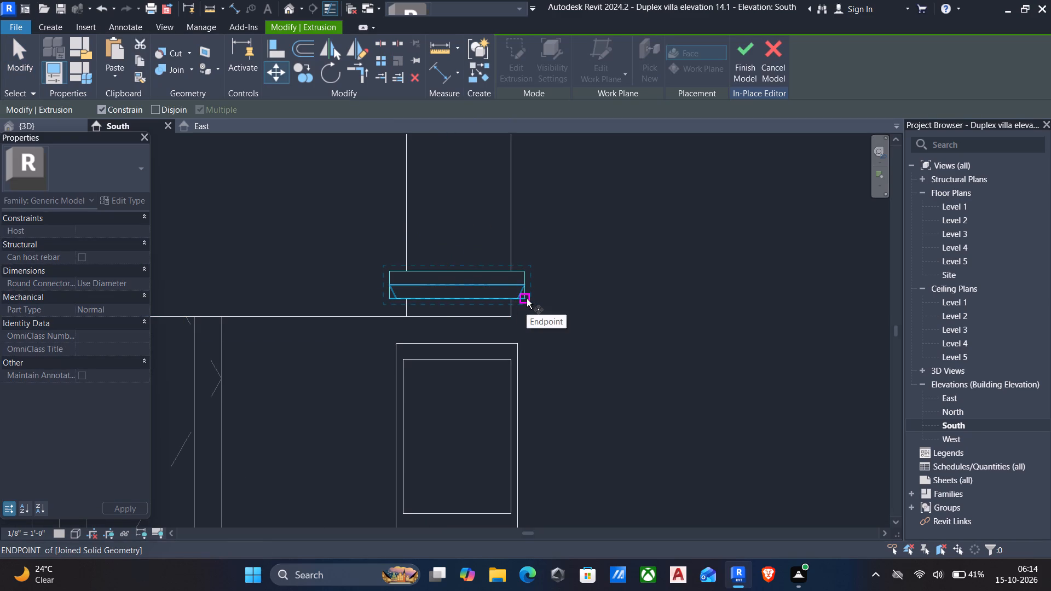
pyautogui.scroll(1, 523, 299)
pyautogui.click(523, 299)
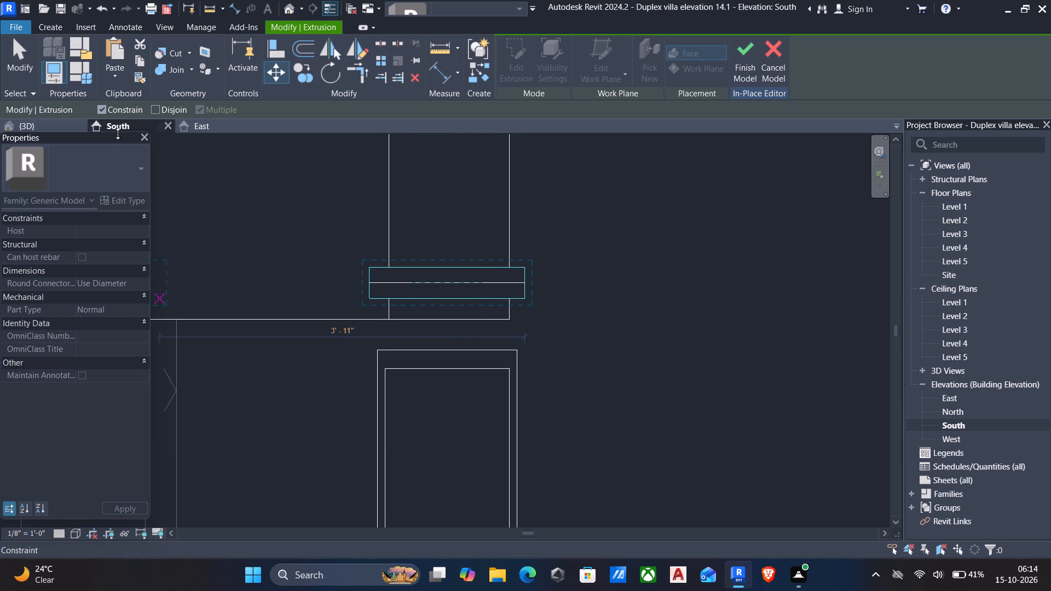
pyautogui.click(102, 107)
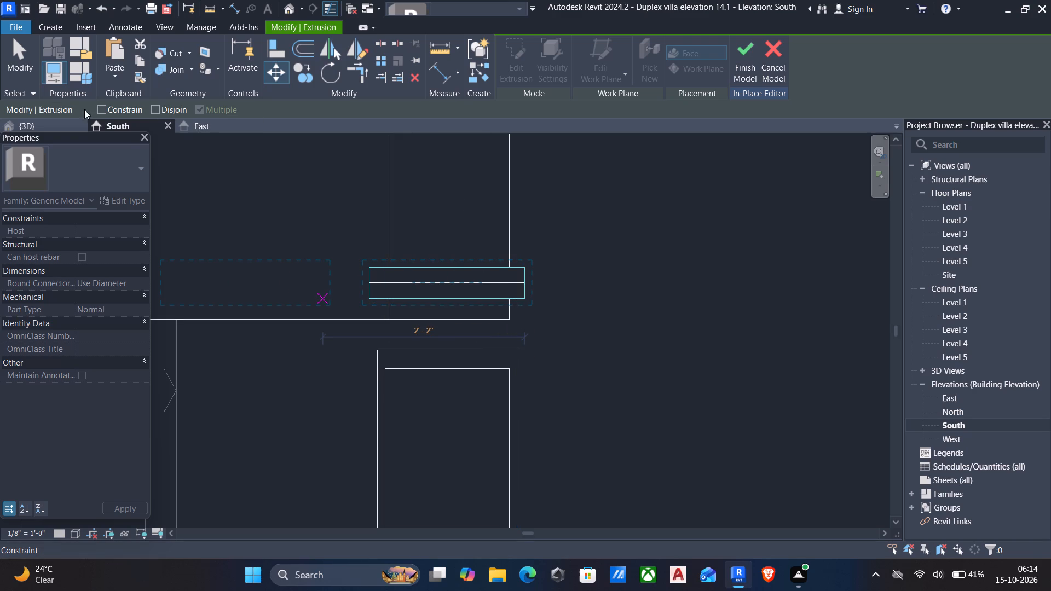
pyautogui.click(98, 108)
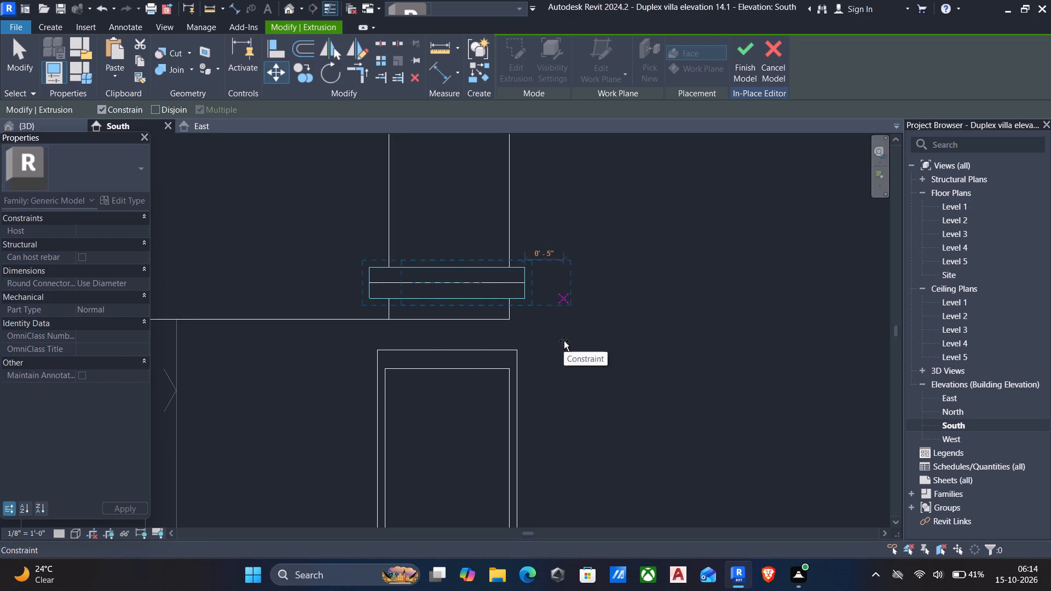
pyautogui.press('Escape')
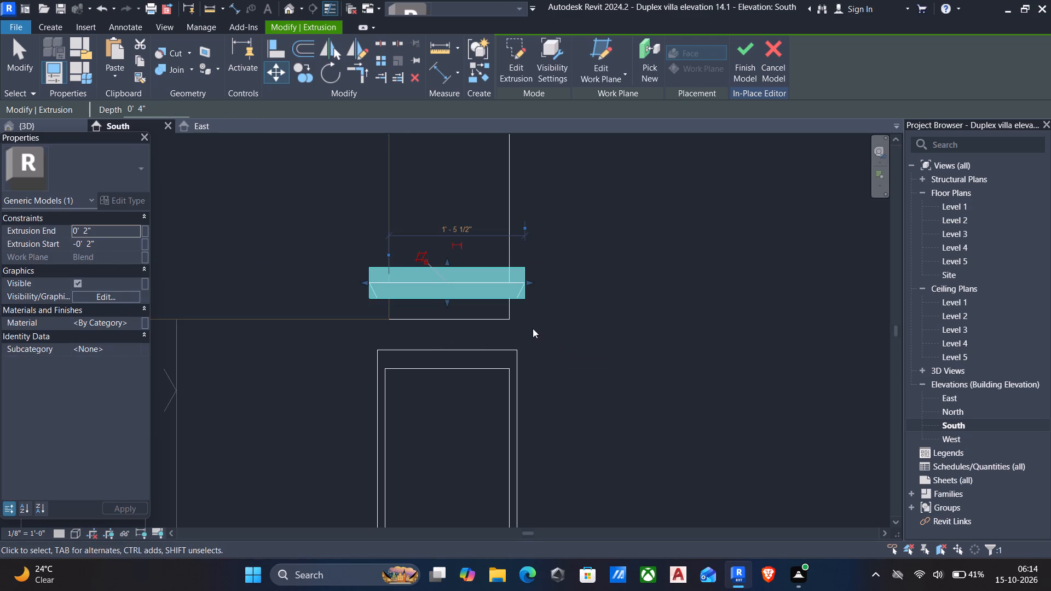
# Undo the recent edits to the right pillar's shaft and cap and the arched void until both pillar caps line up.
pyautogui.moveTo(527, 322); pyautogui.dragTo(682, 245, button='middle')
pyautogui.scroll(-4, 636, 279)
pyautogui.moveTo(378, 305); pyautogui.dragTo(441, 391, button='middle')
pyautogui.scroll(-1, 383, 311)
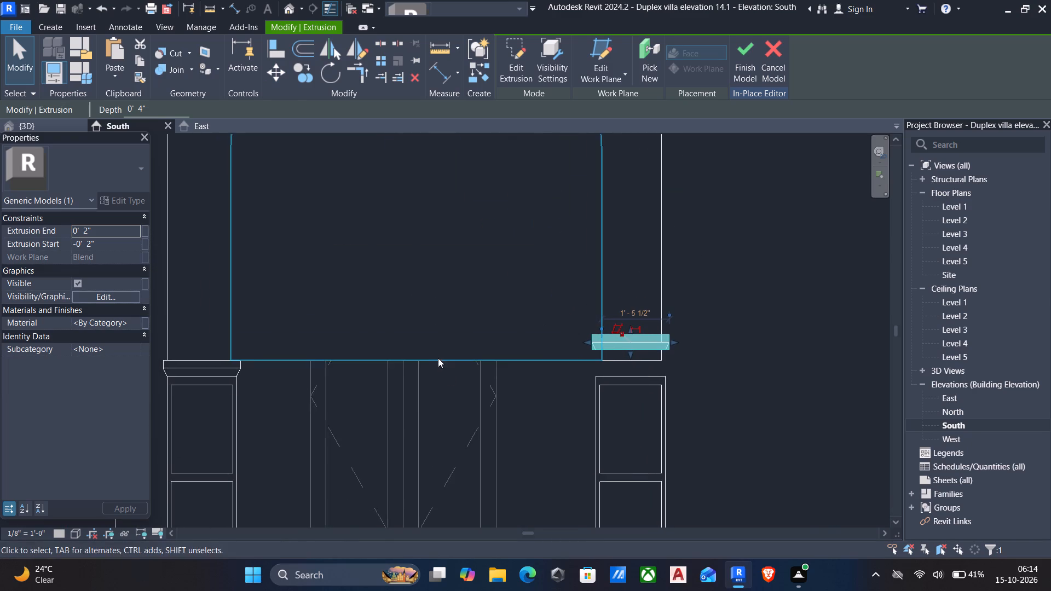
pyautogui.moveTo(432, 352); pyautogui.dragTo(427, 327, button='middle')
pyautogui.hotkey('ctrl', 'z')
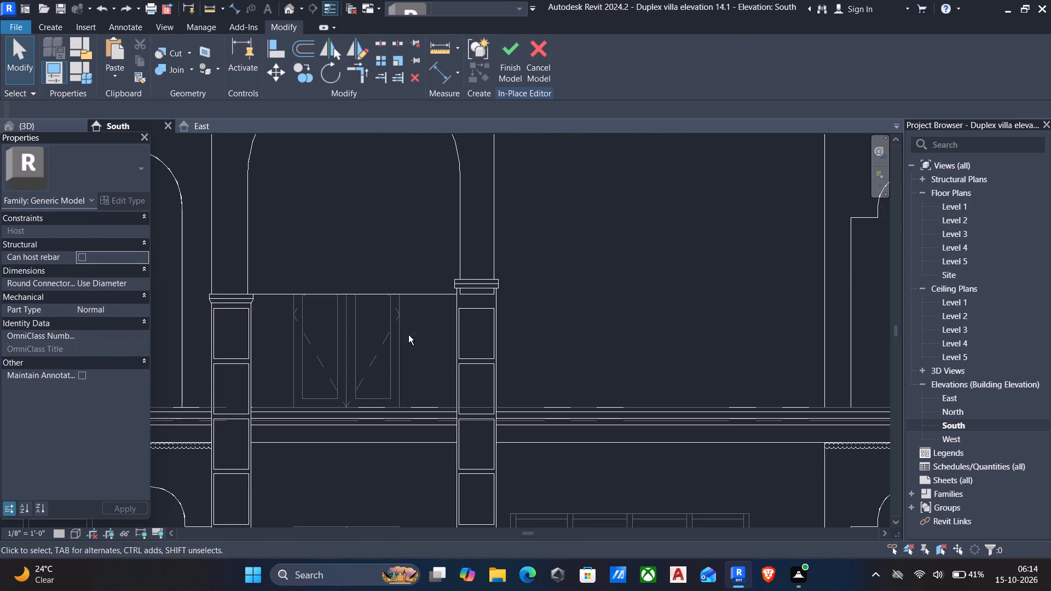
pyautogui.hotkey('ctrl', 'z')
pyautogui.hotkey('ctrl', 'z')
pyautogui.hotkey('ctrl', 'z')
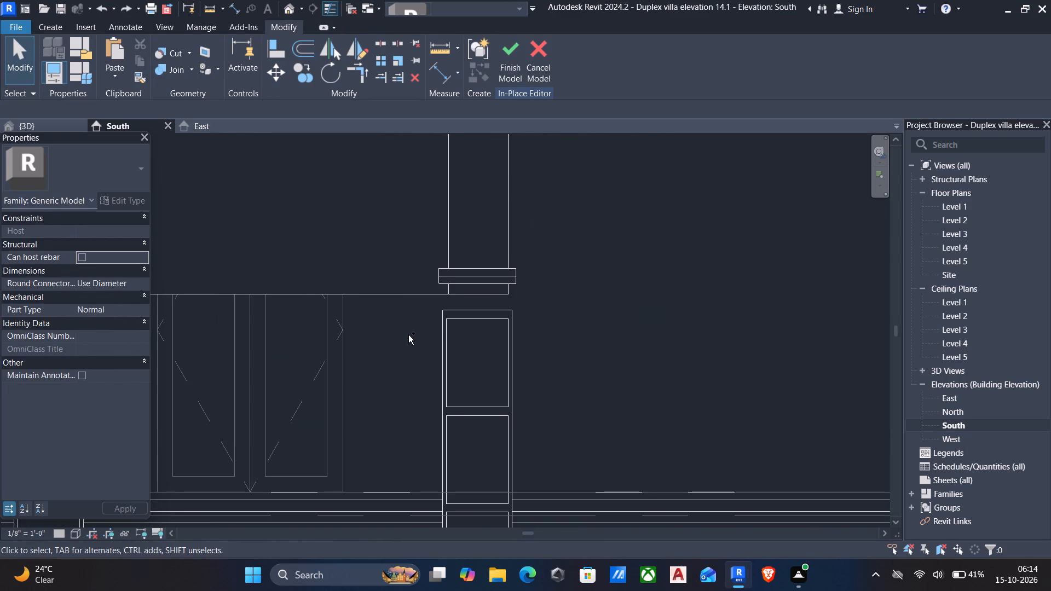
pyautogui.hotkey('ctrl', 'z')
pyautogui.hotkey('ctrl', 'z')
pyautogui.keyDown('ctrl'); pyautogui.scroll(-7, 408, 335); pyautogui.keyUp('ctrl')
pyautogui.hotkey('ctrl', 'z')
pyautogui.keyDown('ctrl'); pyautogui.scroll(-7, 412, 333); pyautogui.keyUp('ctrl')
pyautogui.keyDown('ctrl'); pyautogui.moveTo(432, 333); pyautogui.dragTo(463, 330, button='middle'); pyautogui.keyUp('ctrl')
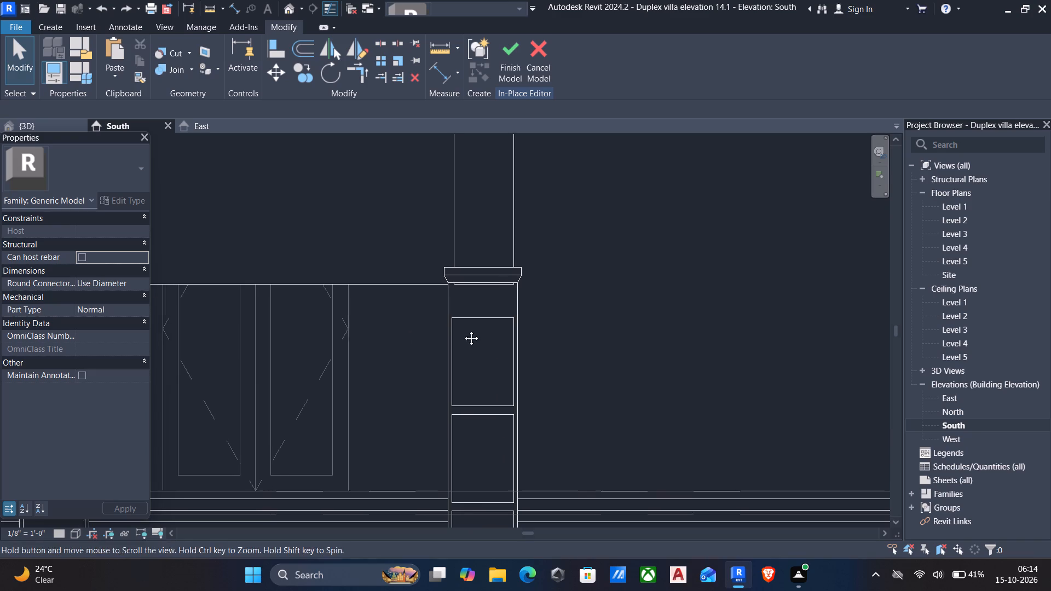
pyautogui.keyDown('ctrl'); pyautogui.moveTo(463, 330); pyautogui.dragTo(471, 330, button='middle'); pyautogui.keyUp('ctrl')
pyautogui.scroll(1, 473, 329)
pyautogui.moveTo(477, 334); pyautogui.dragTo(630, 358, button='middle')
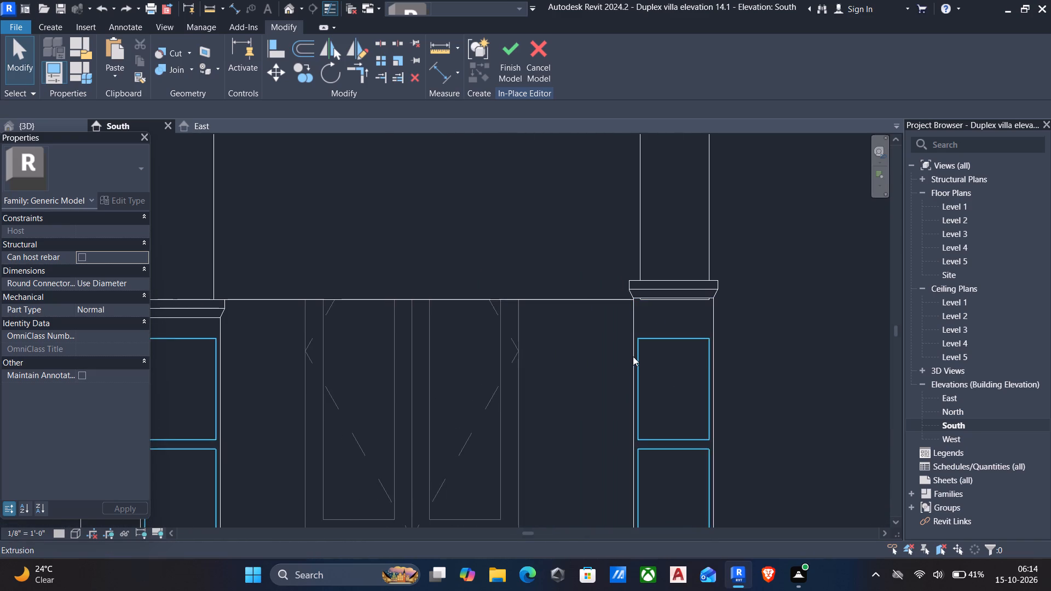
pyautogui.scroll(-4, 633, 356)
pyautogui.hotkey('ctrl', 'z')
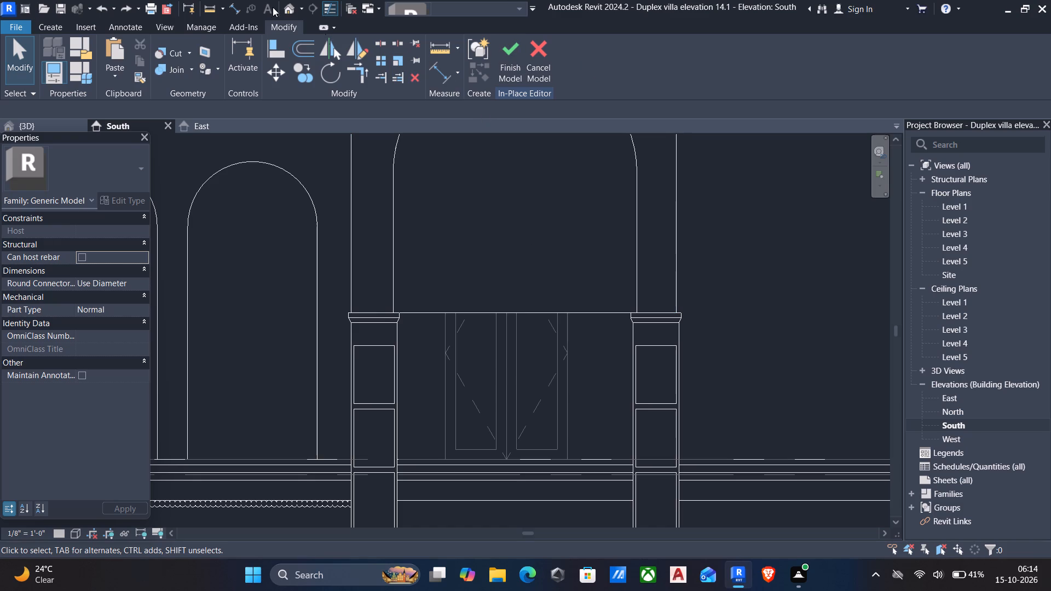
# In the 3D view, extend the arched void's depth to about 5' 1" through the block between the two front pillars.
pyautogui.click(288, 7)
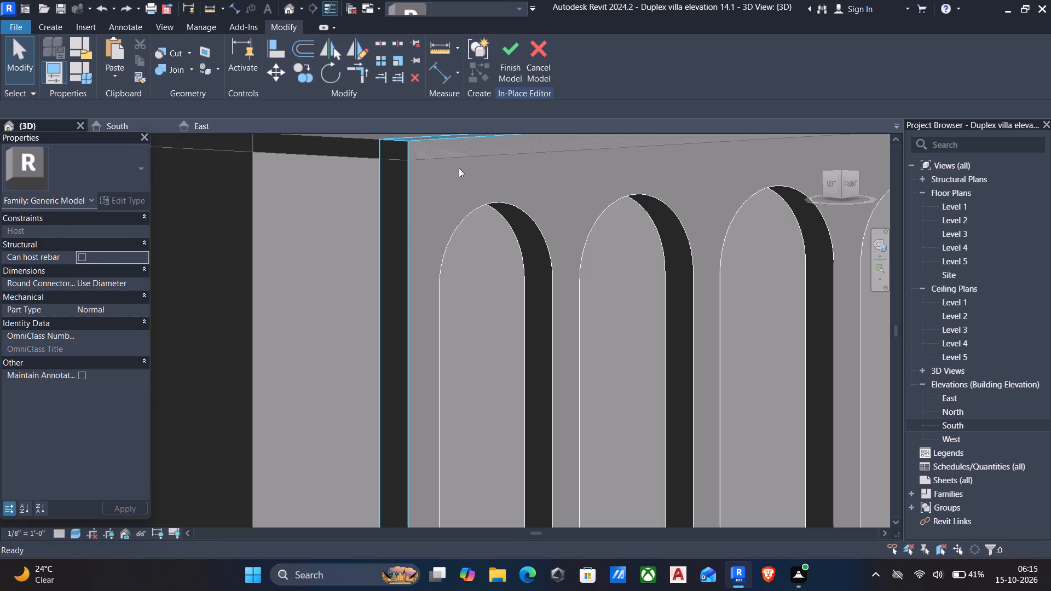
pyautogui.scroll(-6, 562, 229)
pyautogui.keyDown('shift'); pyautogui.moveTo(602, 280); pyautogui.dragTo(557, 291, button='middle'); pyautogui.keyUp('shift')
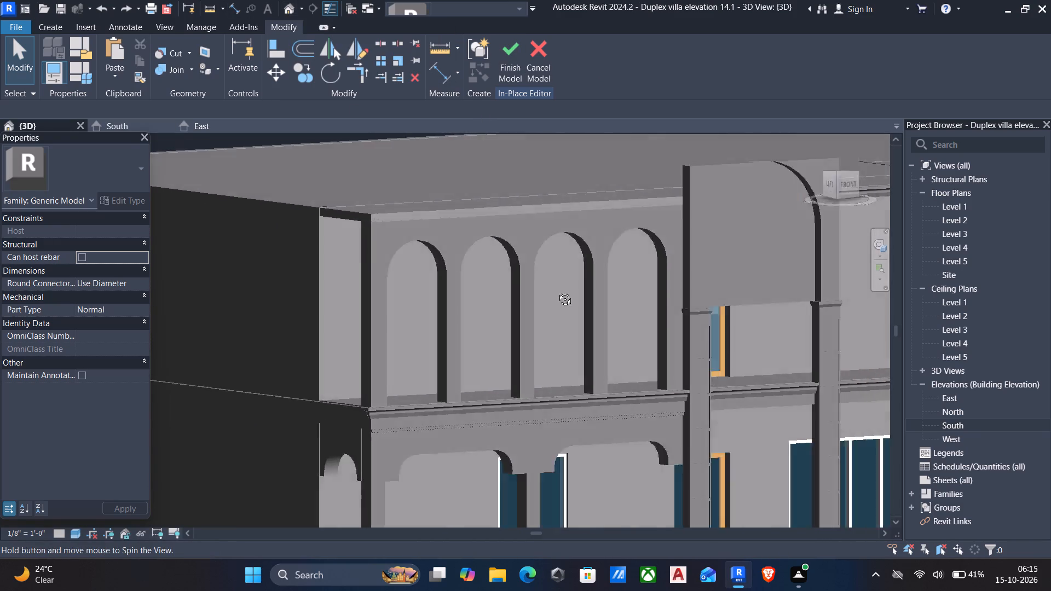
pyautogui.keyDown('shift'); pyautogui.moveTo(557, 291); pyautogui.dragTo(470, 316, button='middle'); pyautogui.keyUp('shift')
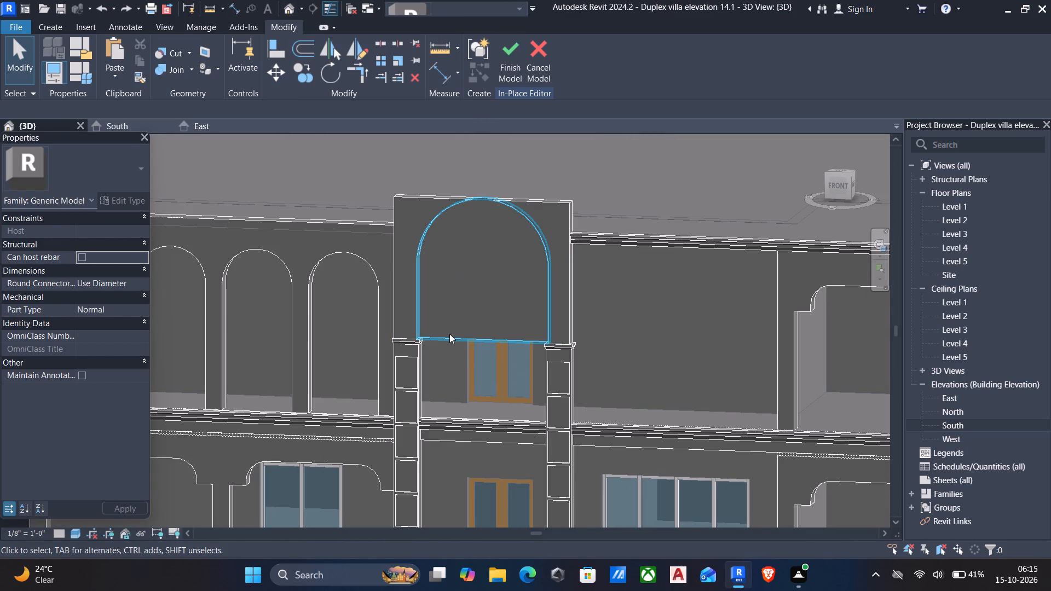
pyautogui.click(455, 333)
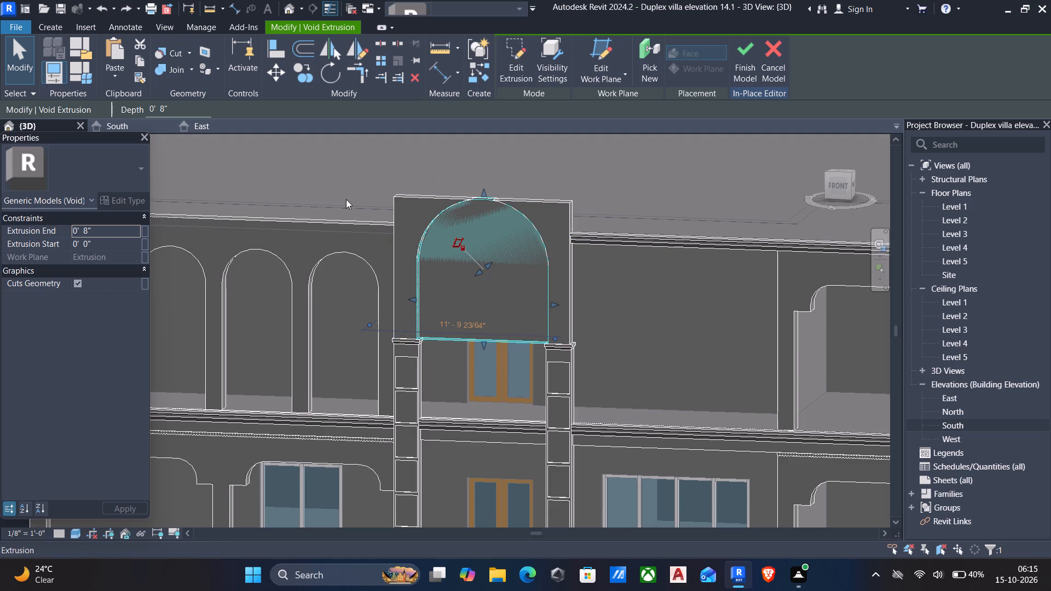
pyautogui.press('Escape')
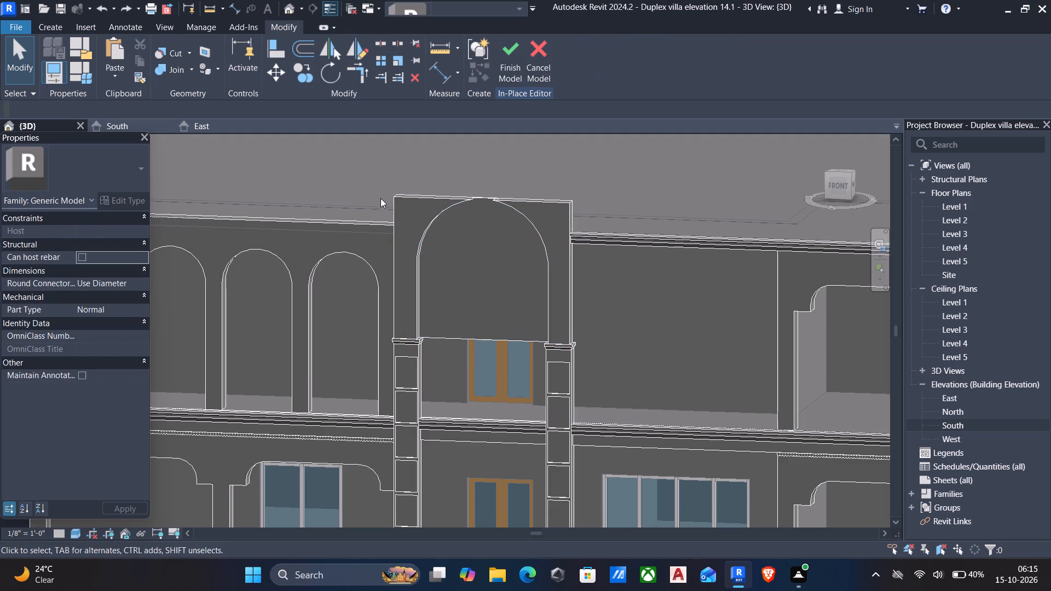
pyautogui.scroll(-3, 382, 210)
pyautogui.keyDown('shift'); pyautogui.moveTo(389, 221); pyautogui.dragTo(495, 273, button='middle'); pyautogui.keyUp('shift')
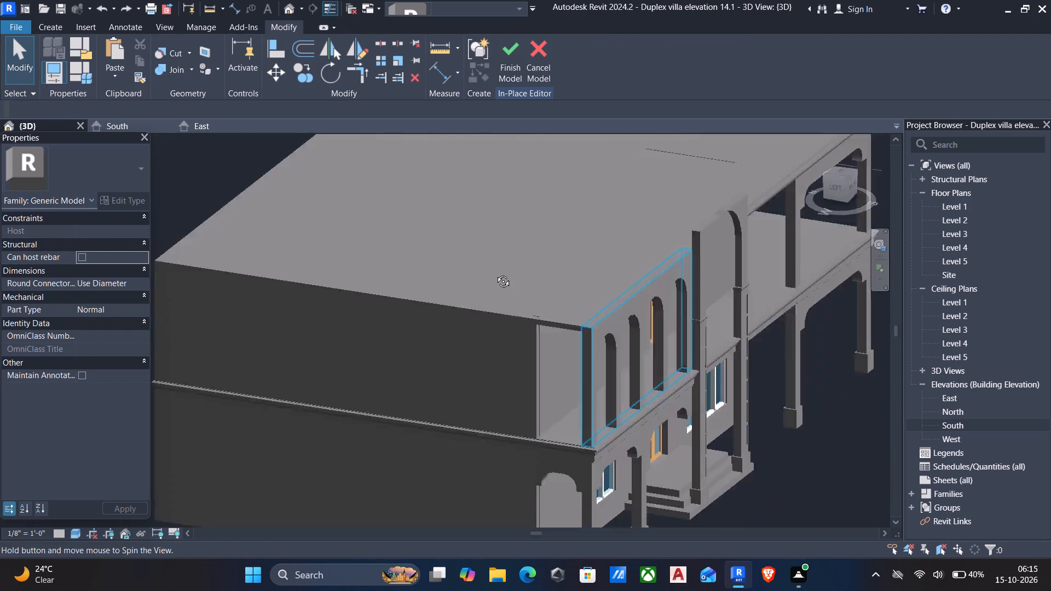
pyautogui.keyDown('shift'); pyautogui.moveTo(495, 273); pyautogui.dragTo(460, 272, button='middle'); pyautogui.keyUp('shift')
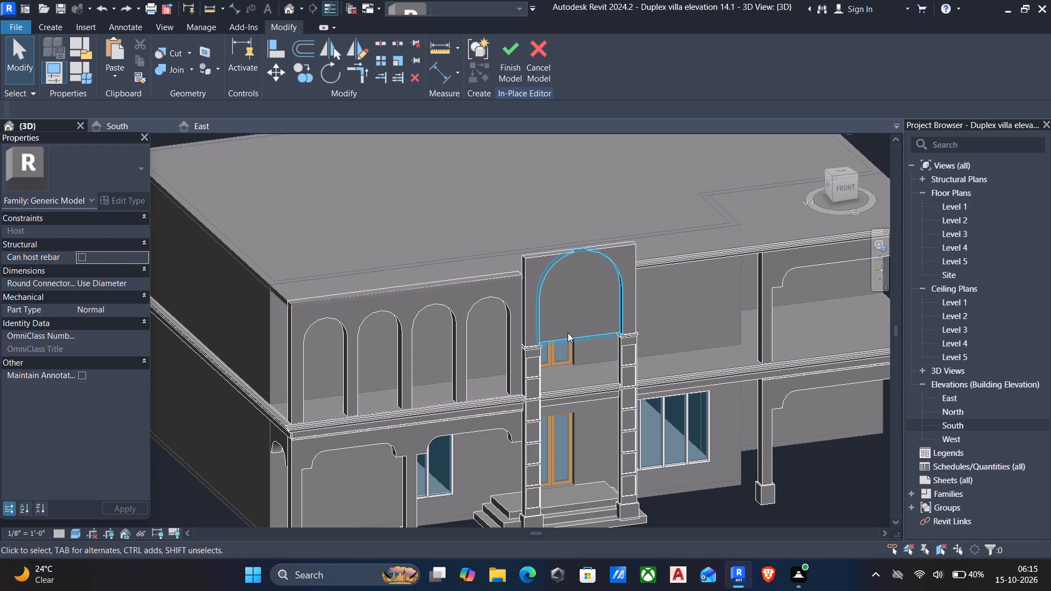
pyautogui.click(568, 333)
pyautogui.moveTo(574, 287); pyautogui.dragTo(562, 276)
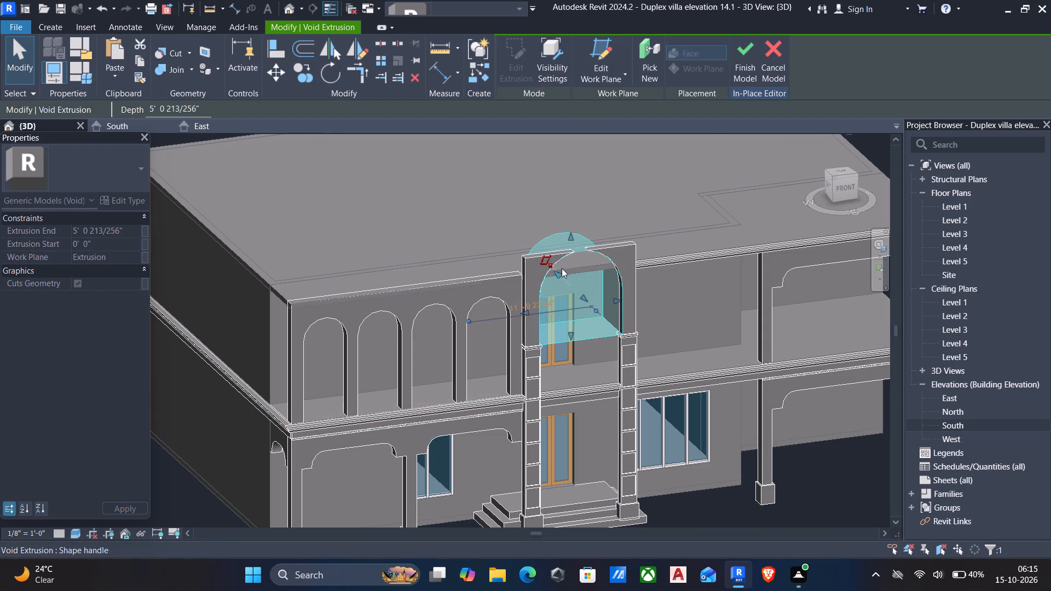
pyautogui.press('Escape')
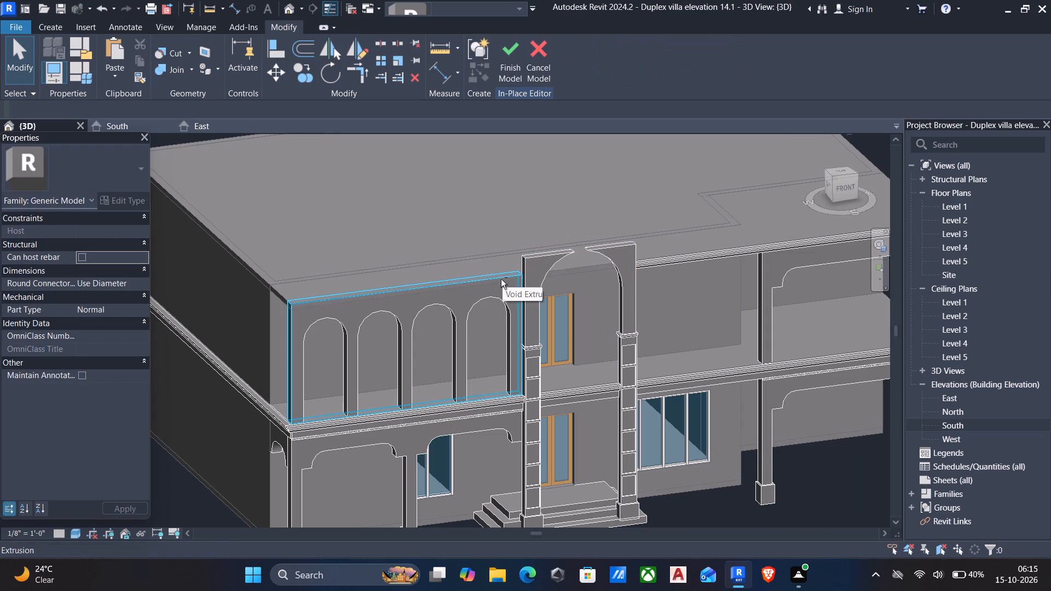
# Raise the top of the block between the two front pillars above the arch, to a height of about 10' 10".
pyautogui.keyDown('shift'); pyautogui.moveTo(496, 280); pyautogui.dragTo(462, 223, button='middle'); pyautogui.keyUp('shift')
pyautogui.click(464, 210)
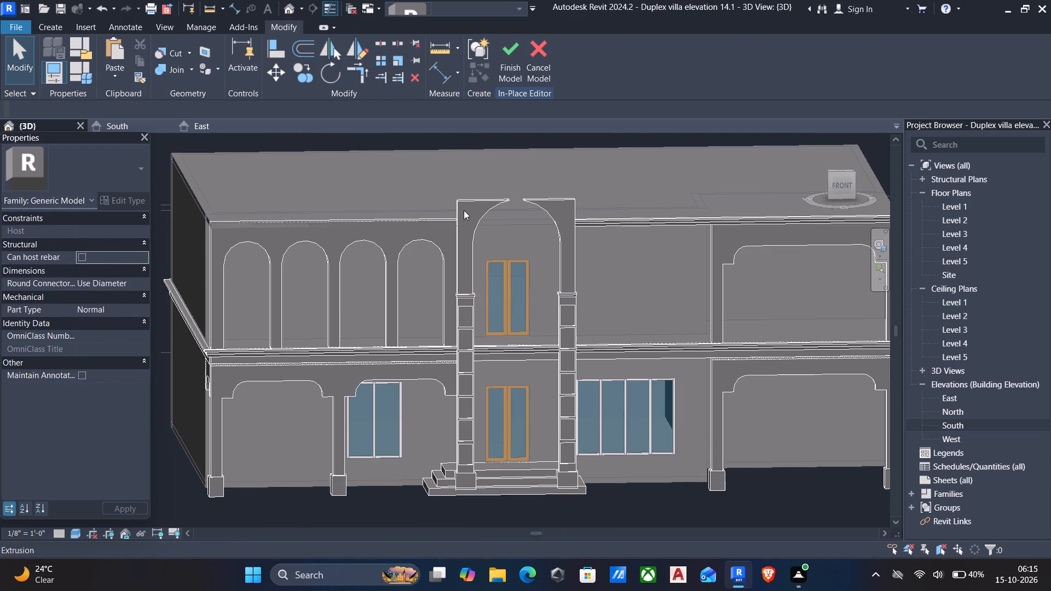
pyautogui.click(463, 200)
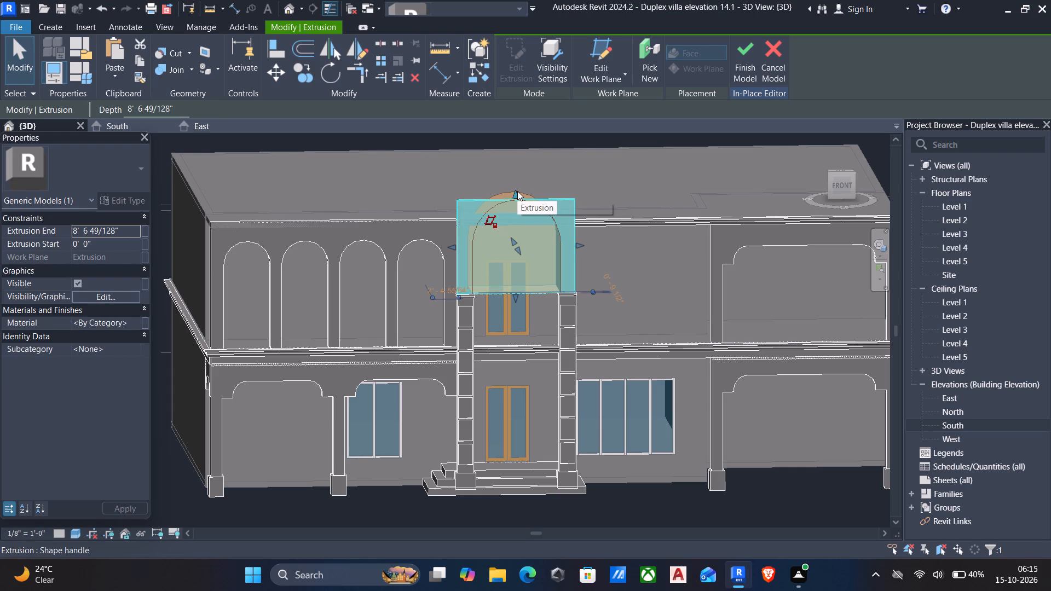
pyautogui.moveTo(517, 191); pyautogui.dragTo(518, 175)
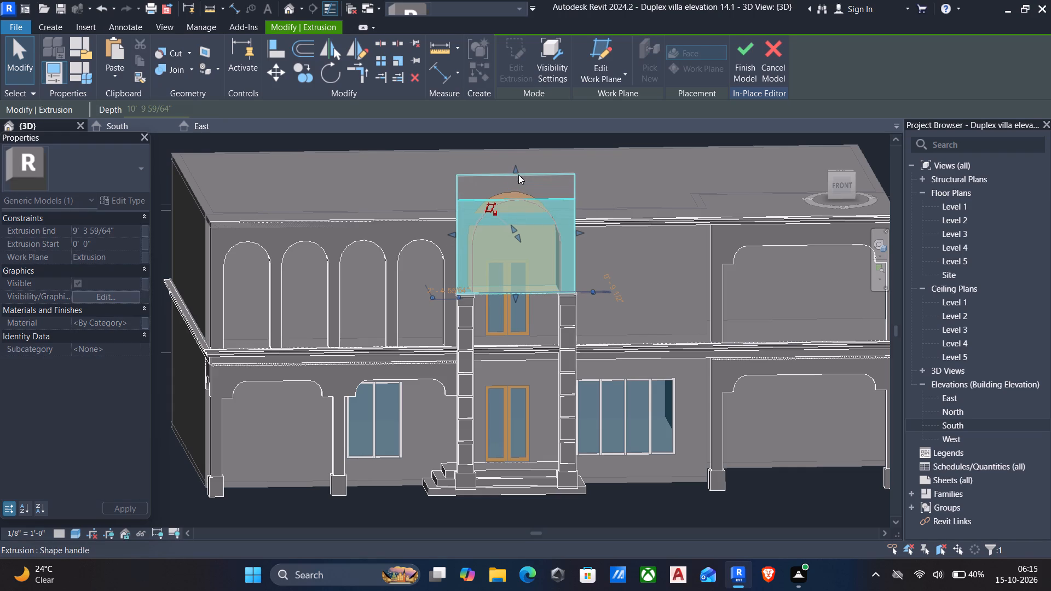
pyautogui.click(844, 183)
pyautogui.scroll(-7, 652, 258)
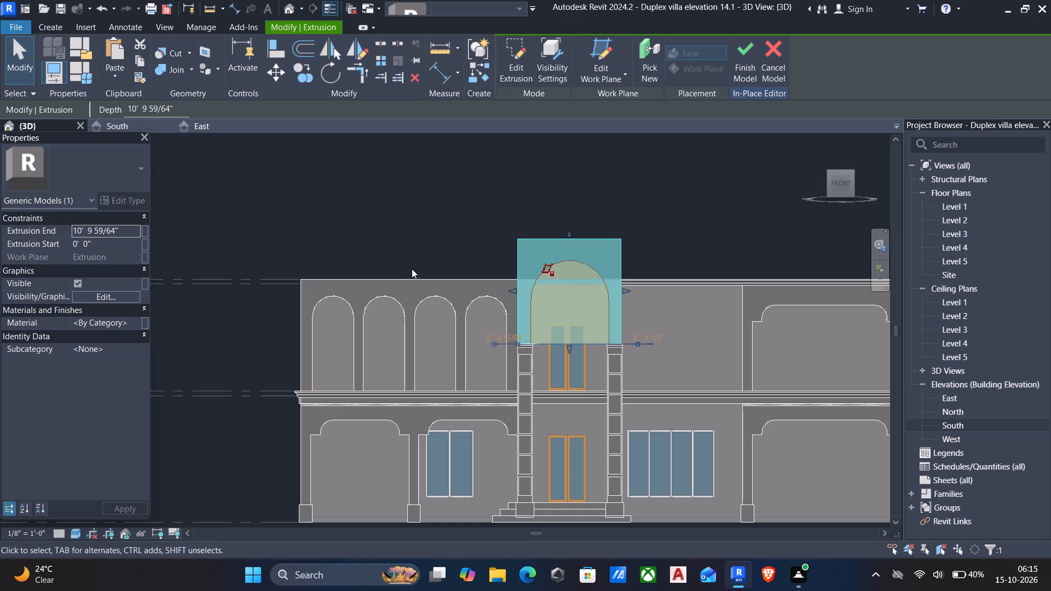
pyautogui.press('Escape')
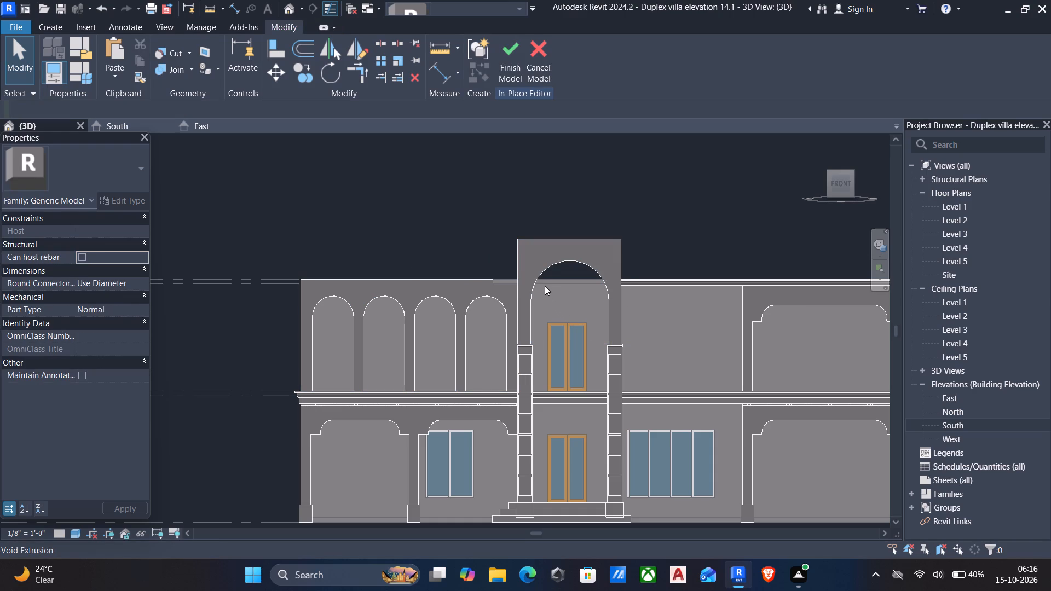
# Lower the crown of the arched void before the upper double door to just below the villa's roof line.
pyautogui.click(541, 279)
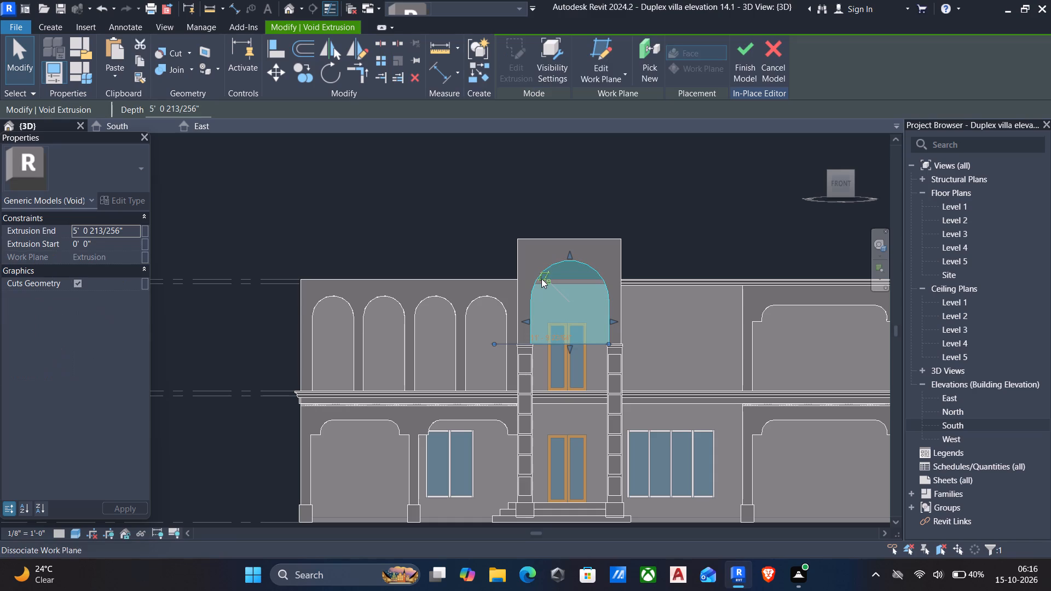
pyautogui.moveTo(569, 254); pyautogui.dragTo(569, 258)
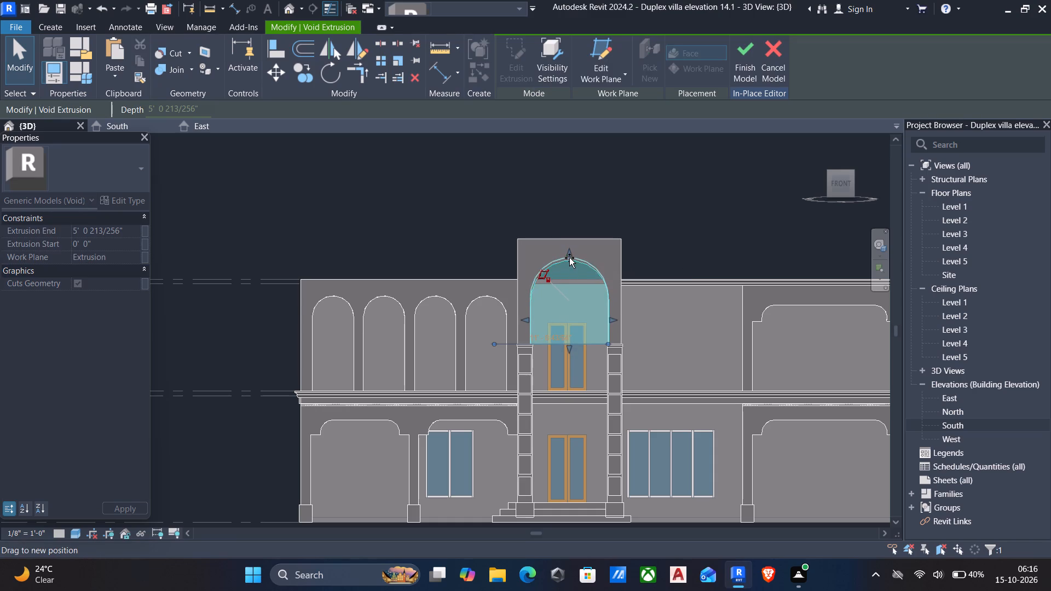
pyautogui.moveTo(569, 258); pyautogui.dragTo(570, 273)
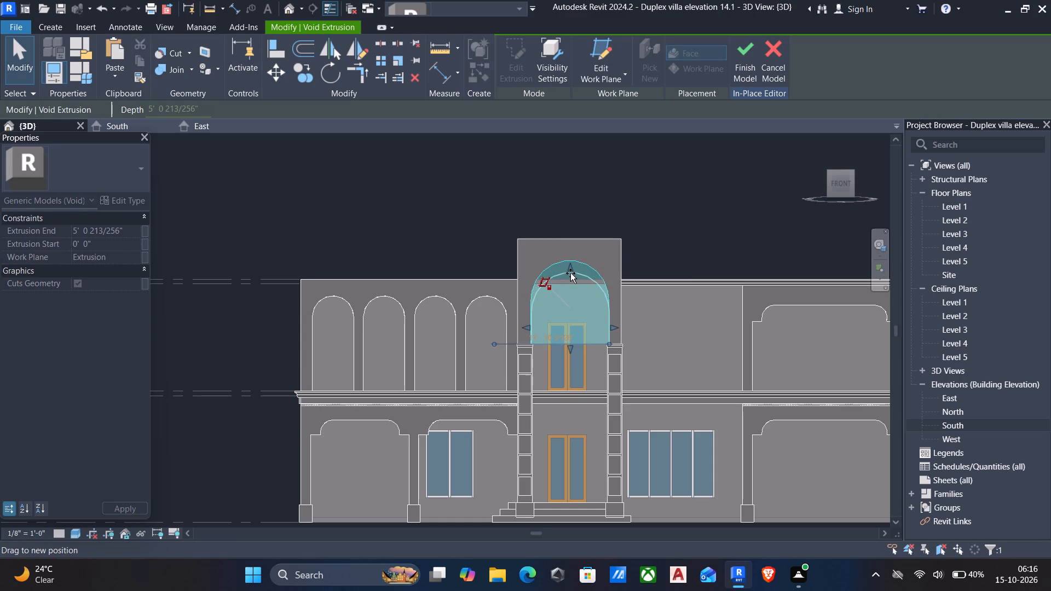
pyautogui.moveTo(570, 273); pyautogui.dragTo(570, 275)
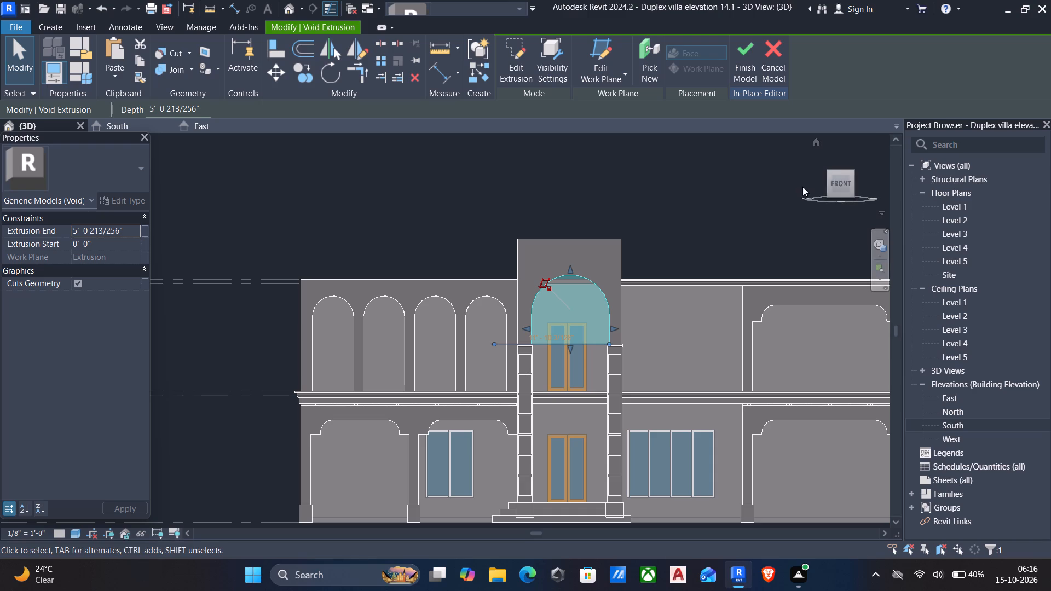
pyautogui.click(836, 180)
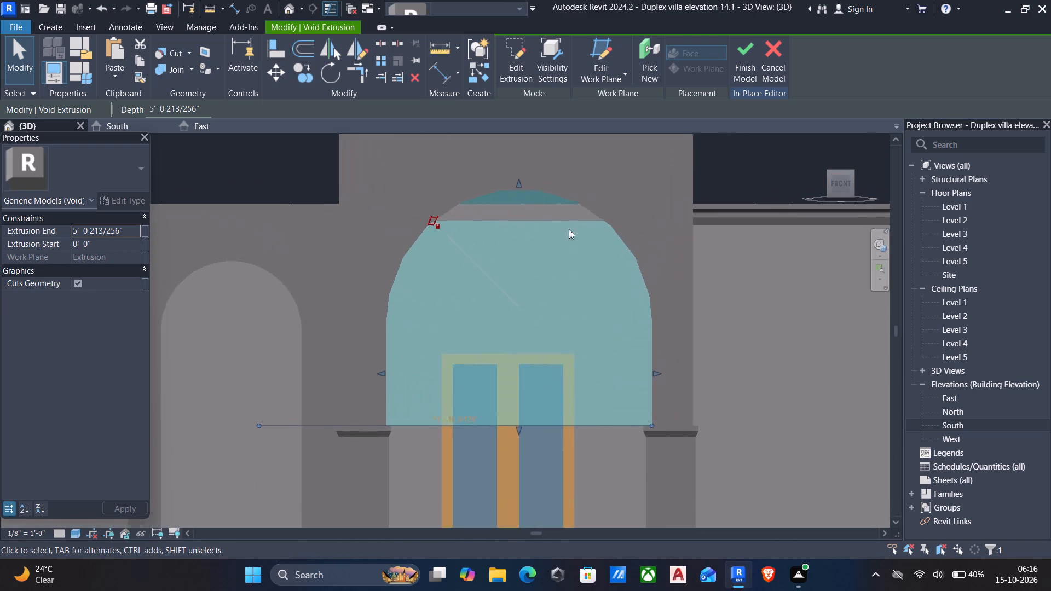
pyautogui.moveTo(447, 203); pyautogui.dragTo(447, 224)
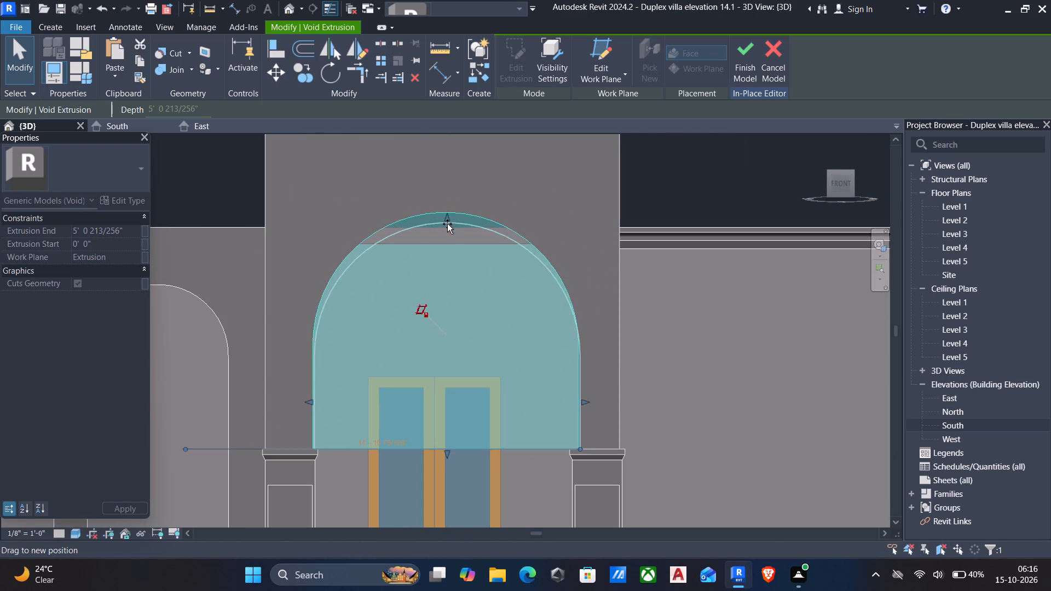
pyautogui.moveTo(447, 224); pyautogui.dragTo(448, 251)
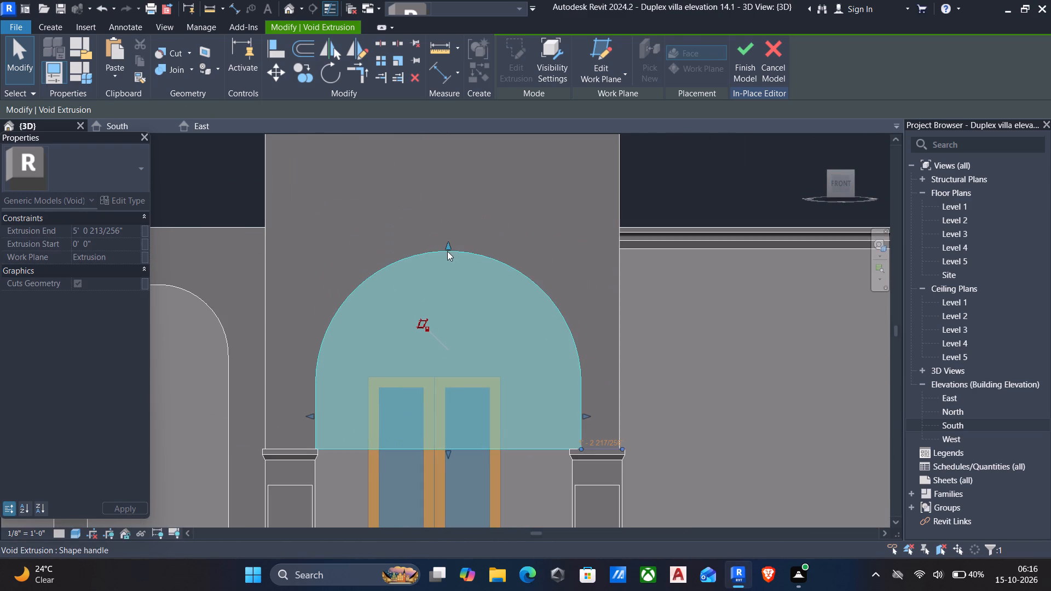
pyautogui.moveTo(456, 281); pyautogui.dragTo(471, 248, button='middle')
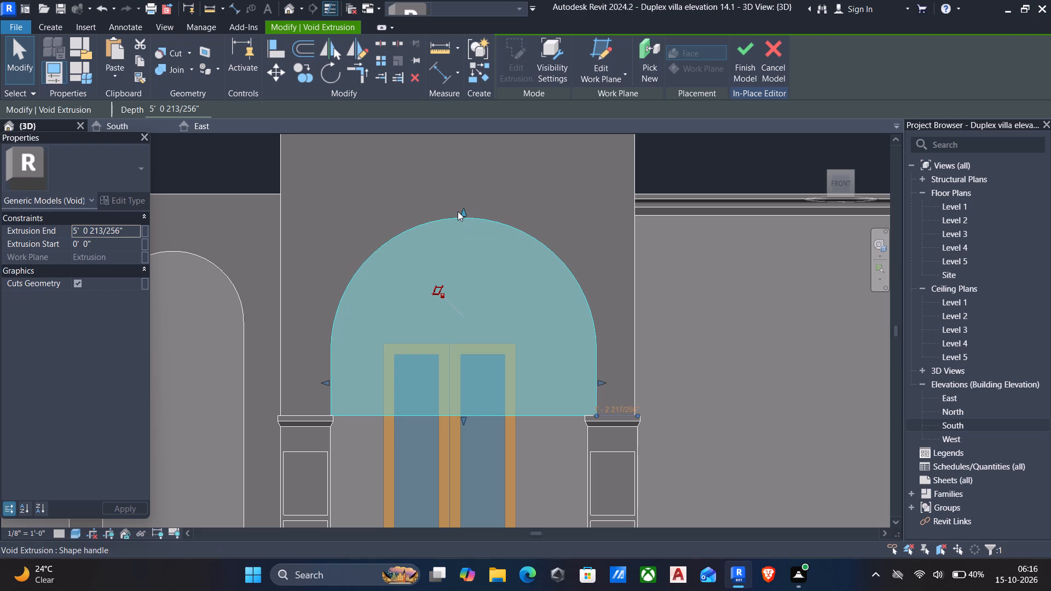
pyautogui.scroll(-6, 458, 211)
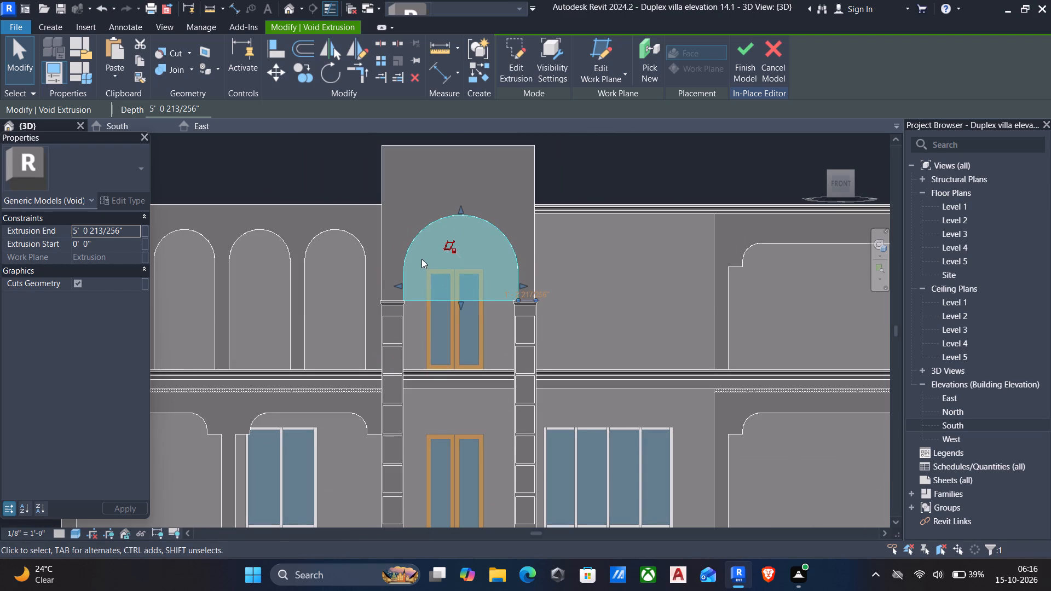
pyautogui.press('Escape')
# Lower the top of the arched block between the two front pillars to the villa's roof line.
pyautogui.moveTo(500, 281); pyautogui.dragTo(477, 297, button='middle')
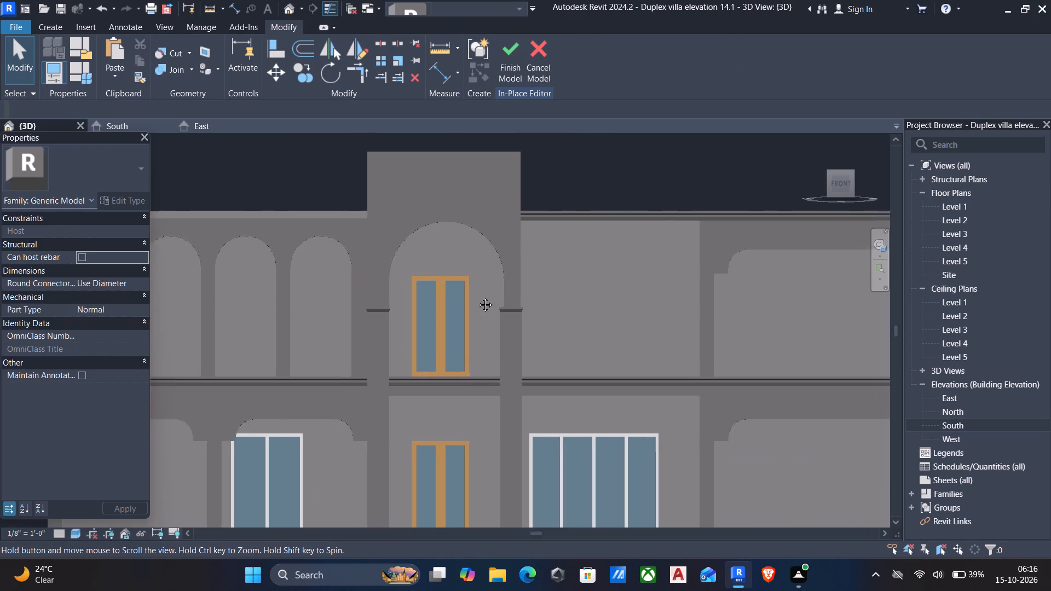
pyautogui.moveTo(477, 297); pyautogui.dragTo(465, 309, button='middle')
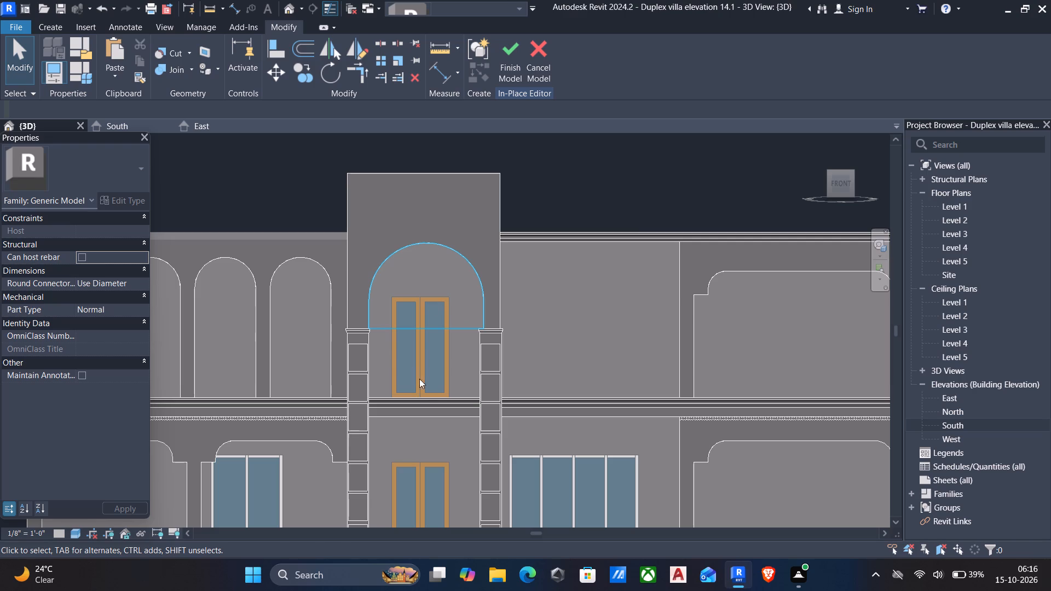
pyautogui.moveTo(425, 389); pyautogui.dragTo(419, 365, button='middle')
pyautogui.scroll(1, 419, 373)
pyautogui.scroll(-4, 419, 364)
pyautogui.moveTo(432, 441); pyautogui.dragTo(438, 396, button='middle')
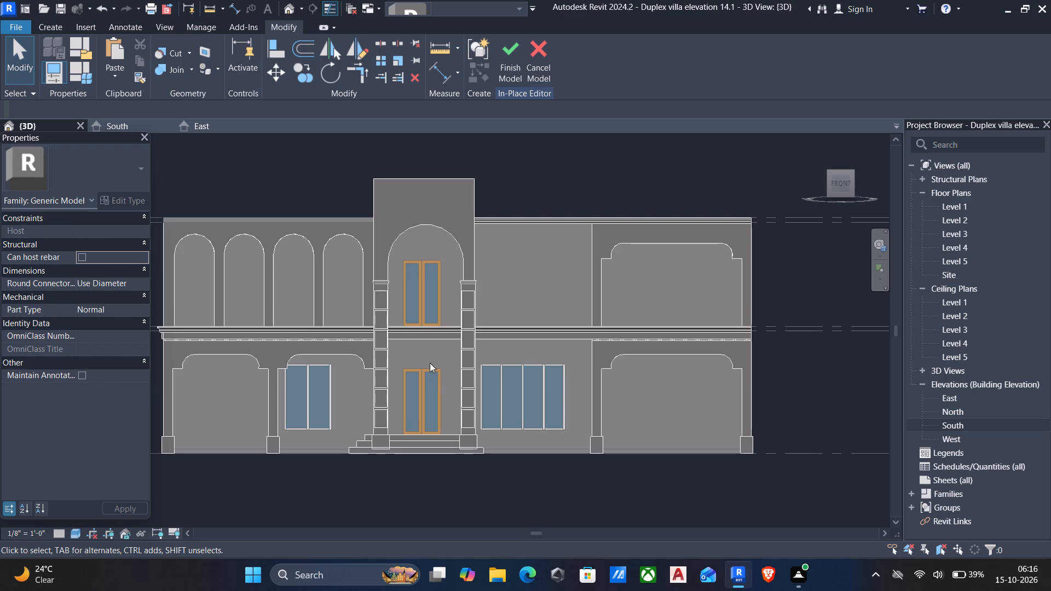
pyautogui.moveTo(378, 299); pyautogui.dragTo(388, 378, button='middle')
pyautogui.click(436, 256)
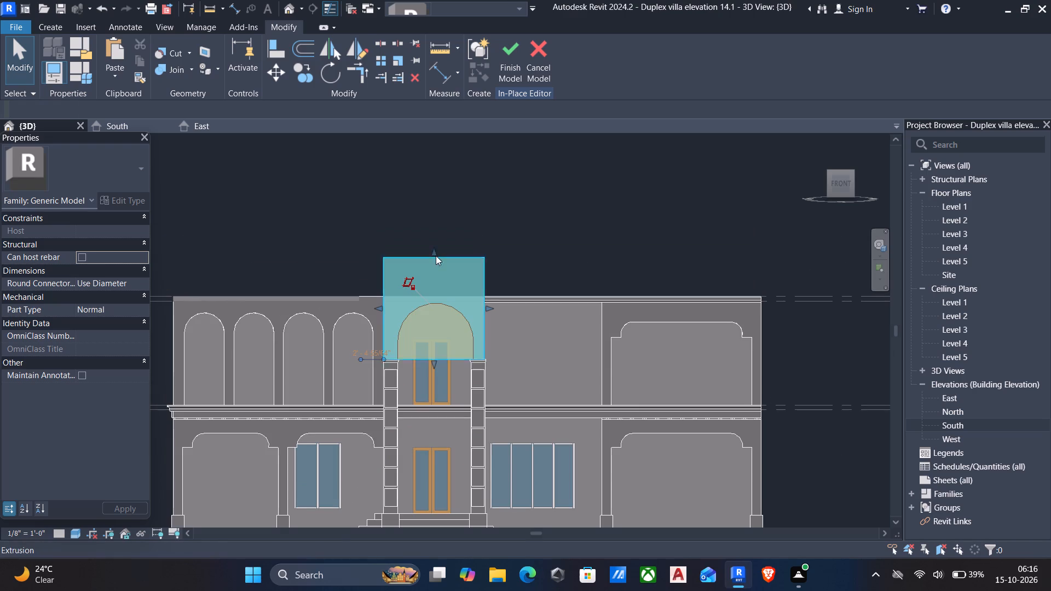
pyautogui.moveTo(430, 252); pyautogui.dragTo(434, 296)
pyautogui.press('Escape')
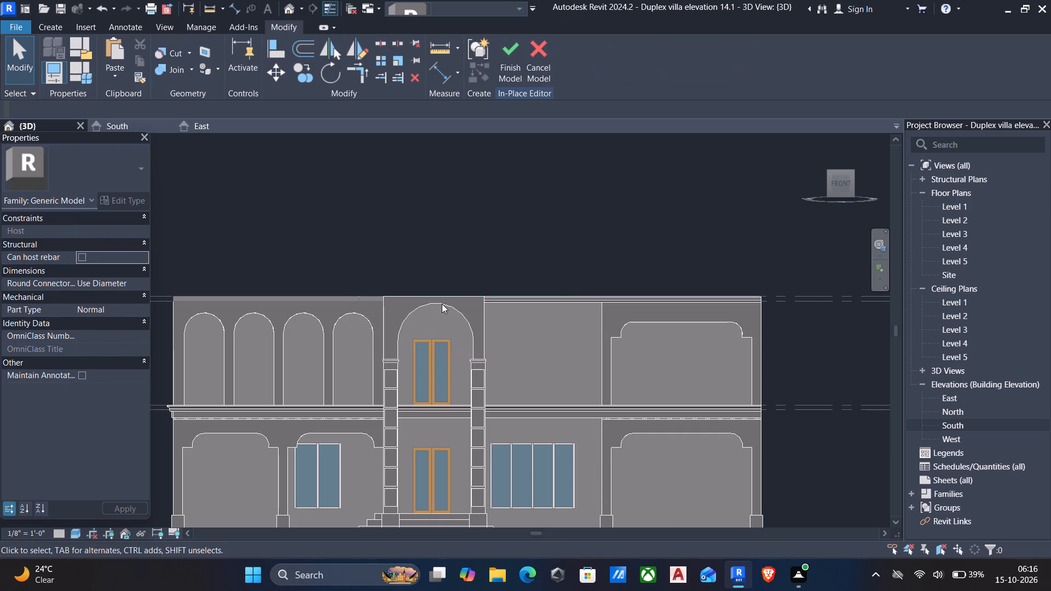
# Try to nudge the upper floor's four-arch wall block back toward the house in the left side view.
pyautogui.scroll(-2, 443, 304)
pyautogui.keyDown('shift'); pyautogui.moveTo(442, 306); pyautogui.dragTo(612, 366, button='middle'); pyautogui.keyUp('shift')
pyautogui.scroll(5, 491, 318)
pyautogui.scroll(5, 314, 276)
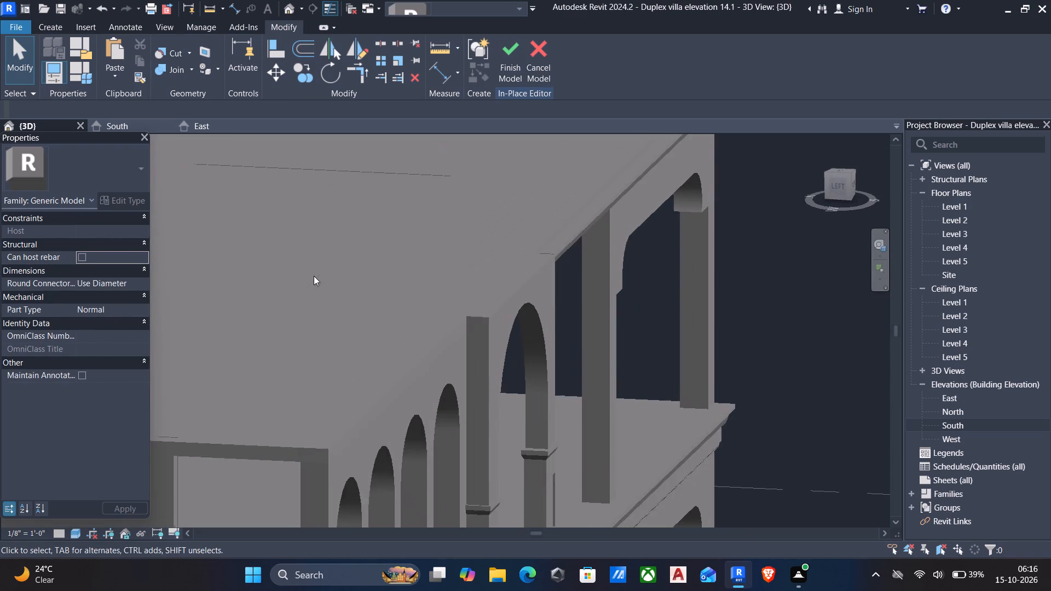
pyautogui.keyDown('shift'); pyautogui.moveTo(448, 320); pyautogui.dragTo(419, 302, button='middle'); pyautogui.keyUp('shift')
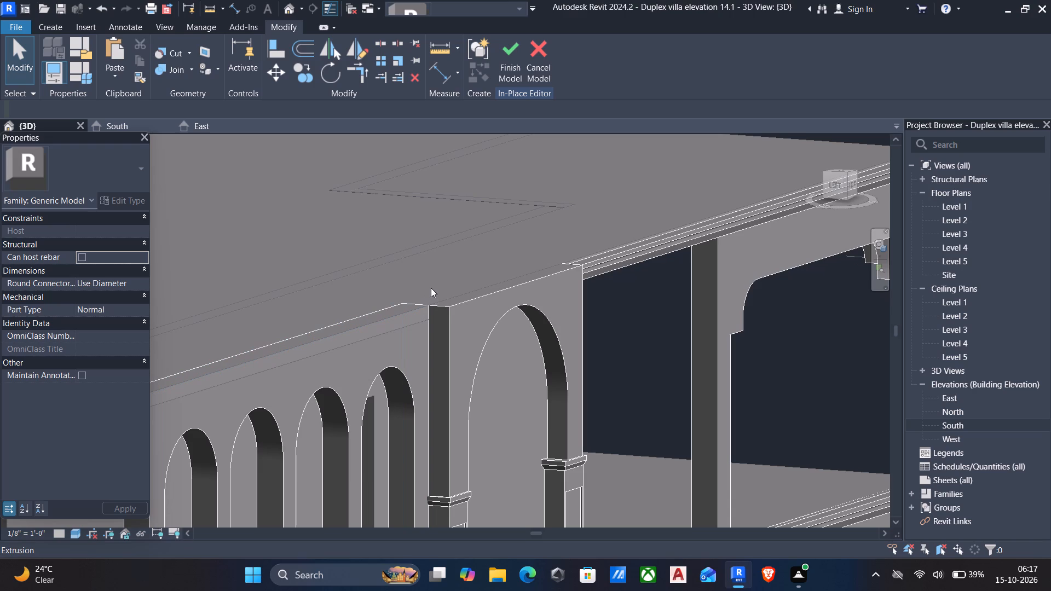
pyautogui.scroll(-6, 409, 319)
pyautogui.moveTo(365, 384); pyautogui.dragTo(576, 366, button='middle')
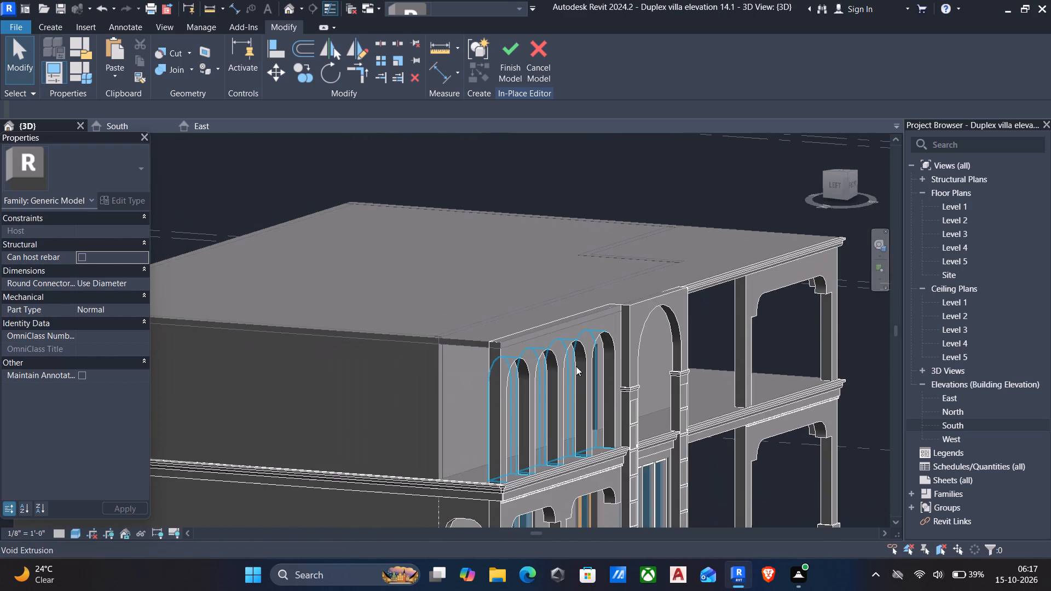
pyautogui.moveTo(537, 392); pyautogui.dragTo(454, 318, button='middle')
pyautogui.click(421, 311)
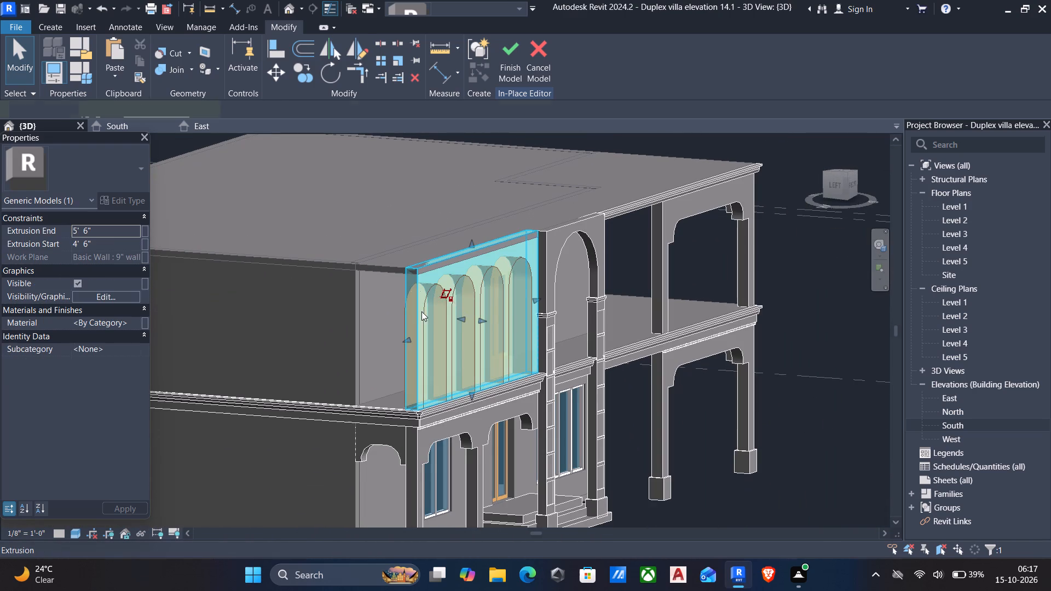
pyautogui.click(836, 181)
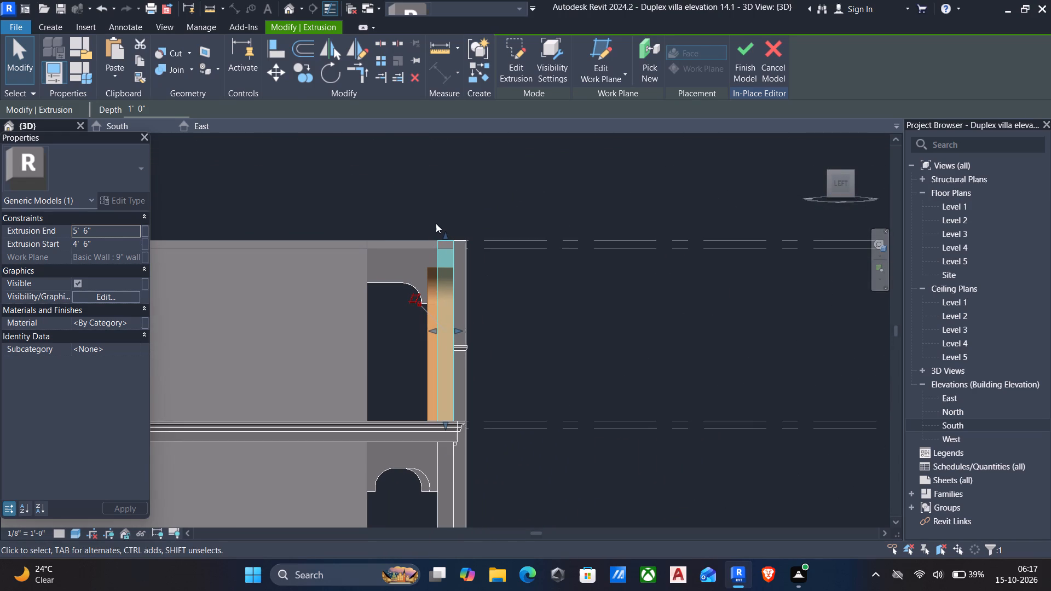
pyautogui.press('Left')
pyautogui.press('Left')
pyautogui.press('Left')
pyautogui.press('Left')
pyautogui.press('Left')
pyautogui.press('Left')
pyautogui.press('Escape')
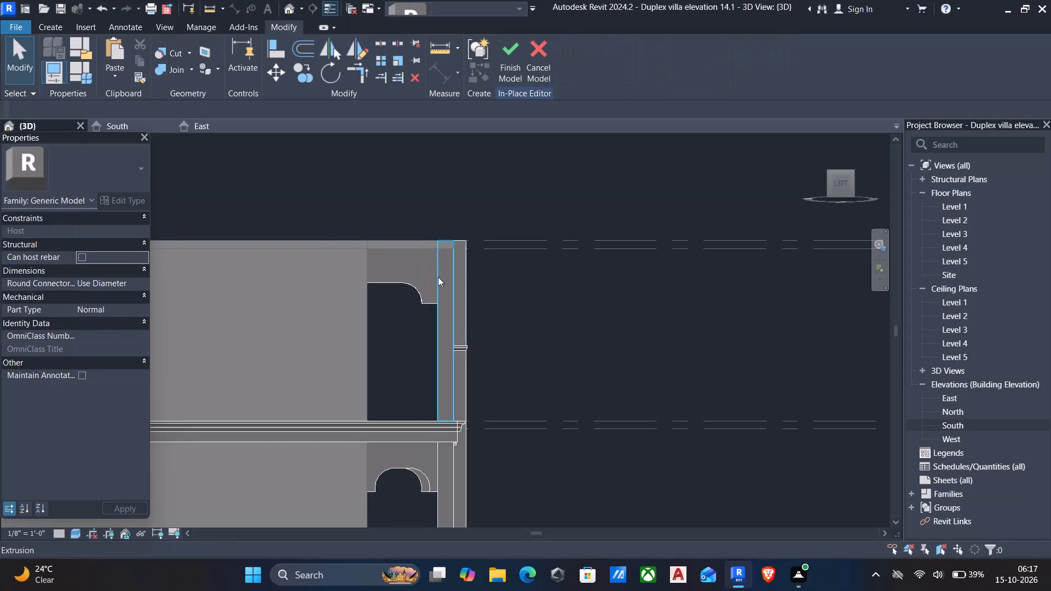
# Shift both faces of the four-arch wall block back toward the house, so its extrusion runs from about 3' 10" to 5' 1".
pyautogui.keyDown('shift'); pyautogui.middleClick(441, 323); pyautogui.keyUp('shift')
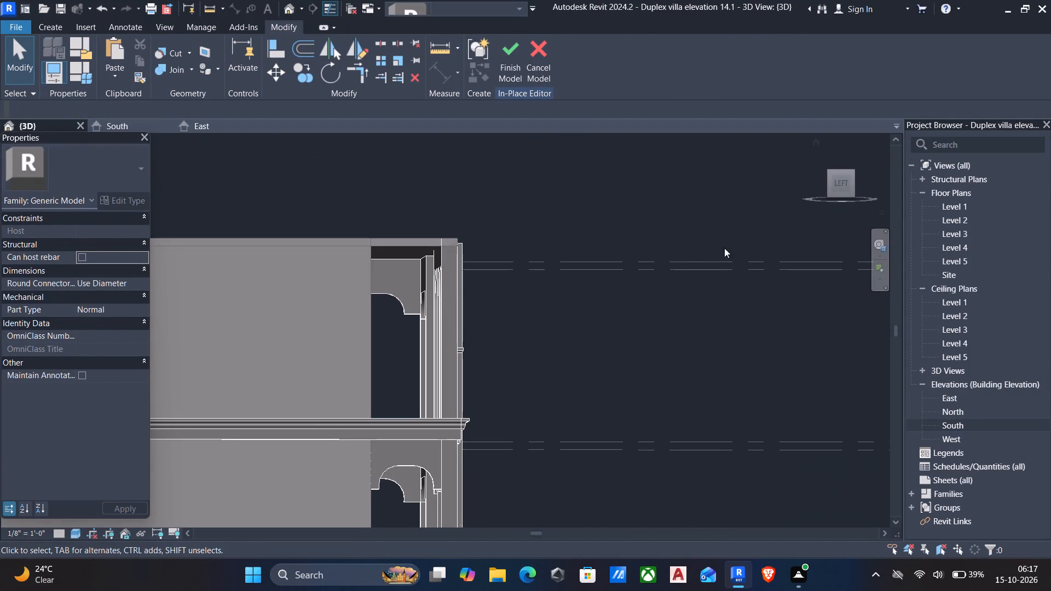
pyautogui.click(444, 317)
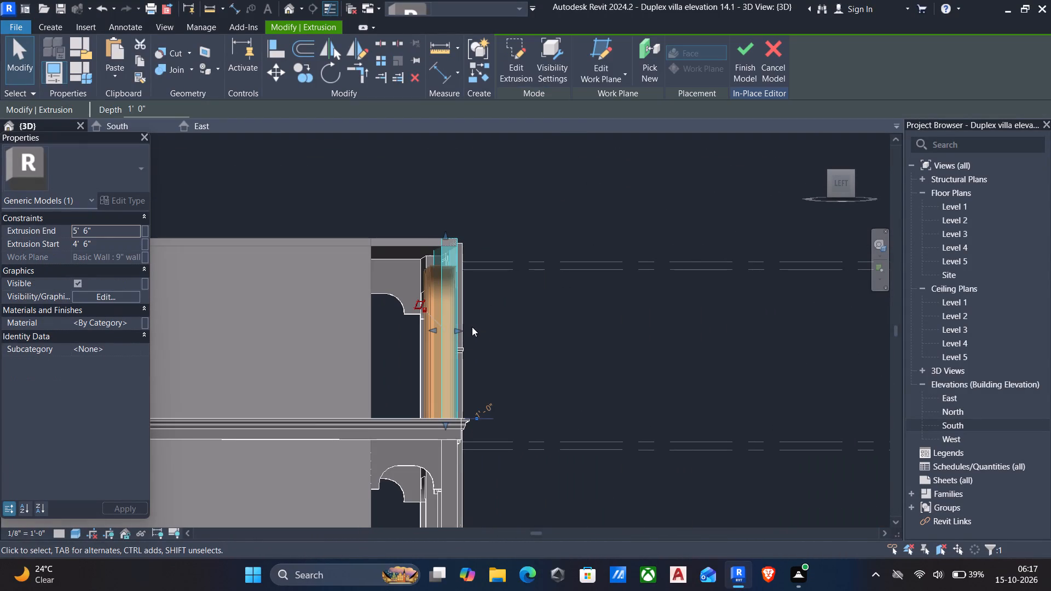
pyautogui.click(833, 188)
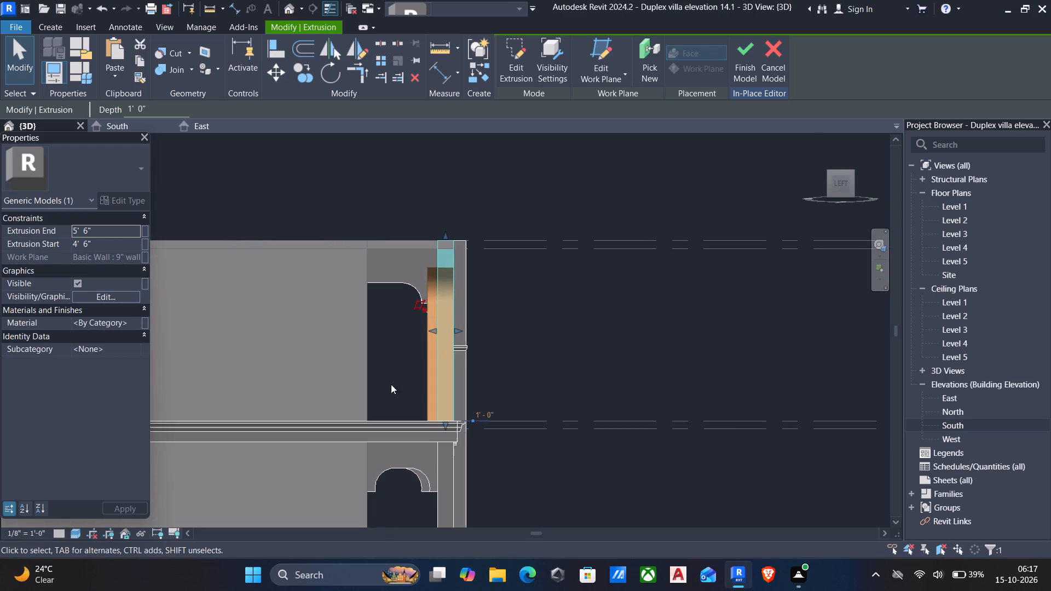
pyautogui.scroll(4, 424, 337)
pyautogui.moveTo(443, 326); pyautogui.dragTo(428, 329)
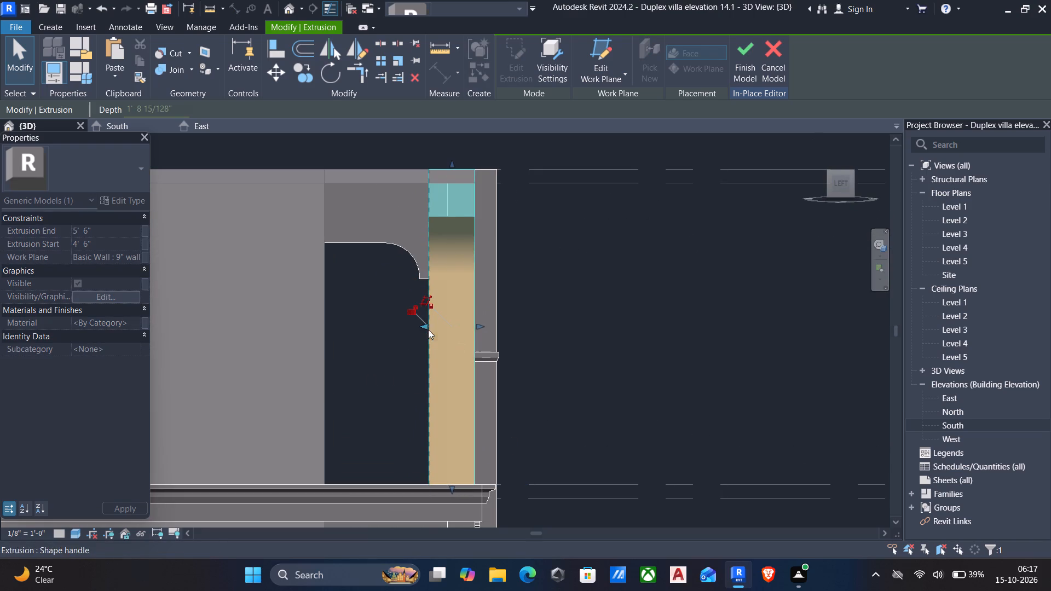
pyautogui.moveTo(482, 328); pyautogui.dragTo(469, 327)
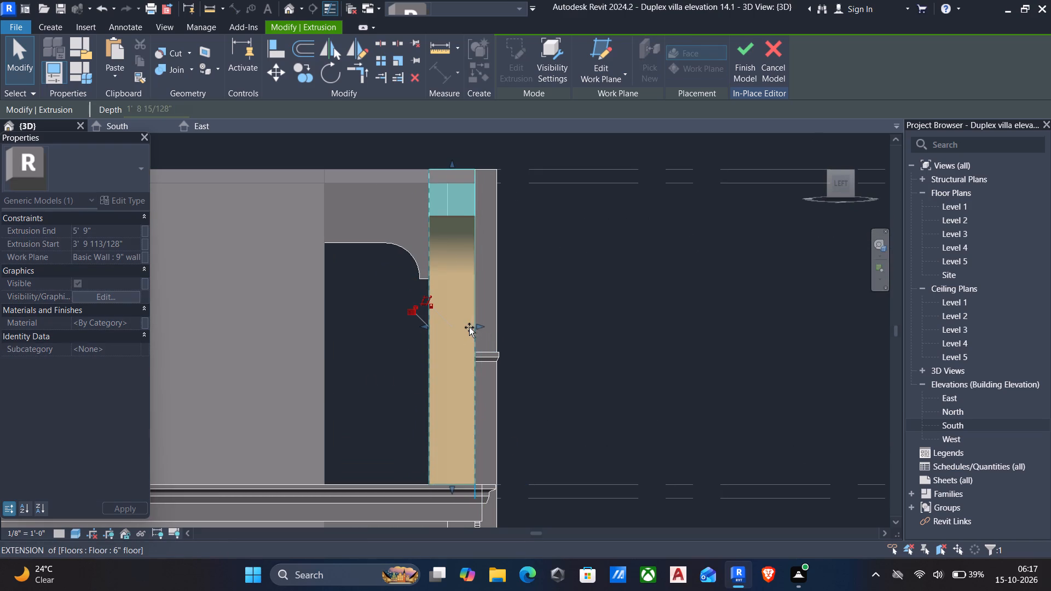
pyautogui.moveTo(469, 327); pyautogui.dragTo(463, 329)
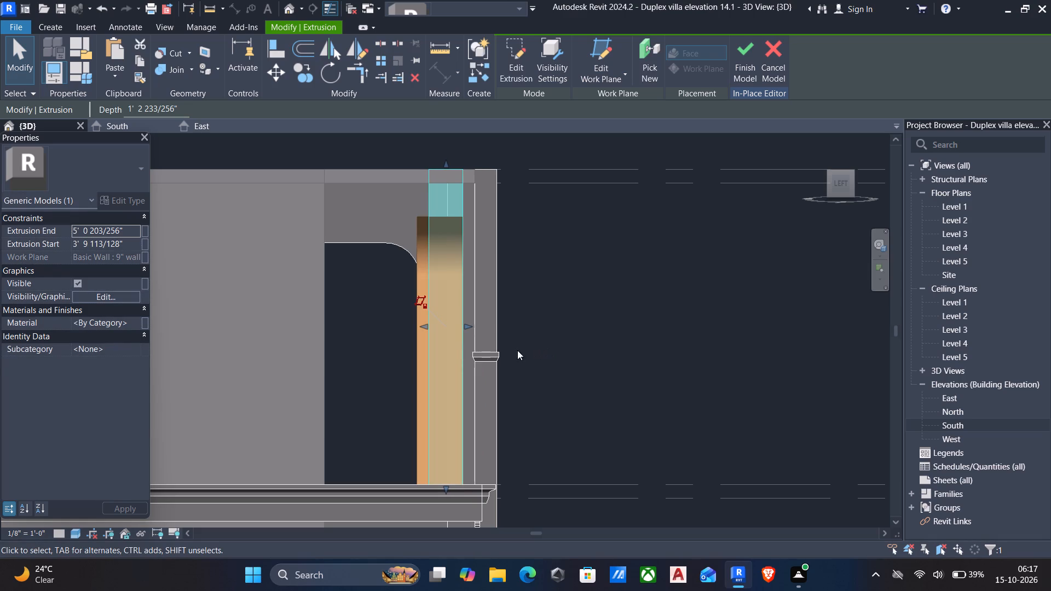
pyautogui.press('Escape')
pyautogui.keyDown('shift'); pyautogui.middleClick(536, 355); pyautogui.keyUp('shift')
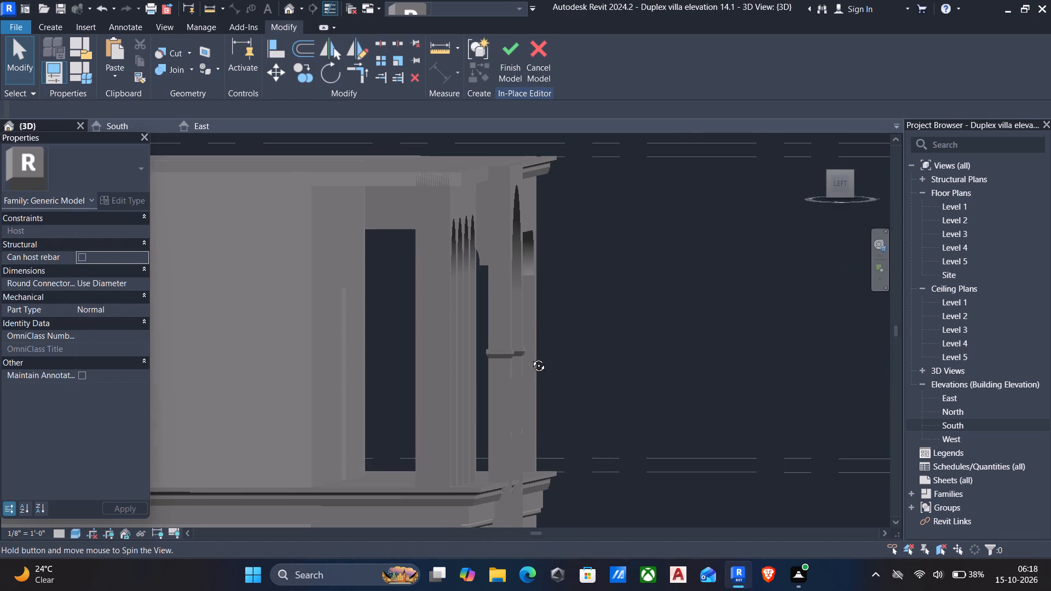
pyautogui.keyDown('shift'); pyautogui.moveTo(530, 357); pyautogui.dragTo(528, 369, button='middle'); pyautogui.keyUp('shift')
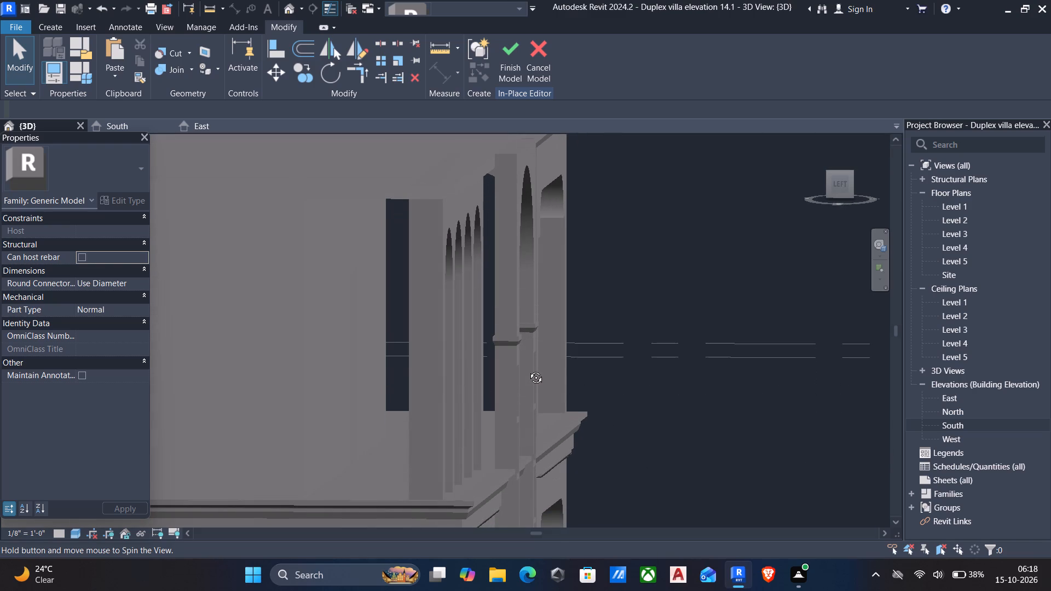
pyautogui.keyDown('shift'); pyautogui.moveTo(528, 369); pyautogui.dragTo(516, 381, button='middle'); pyautogui.keyUp('shift')
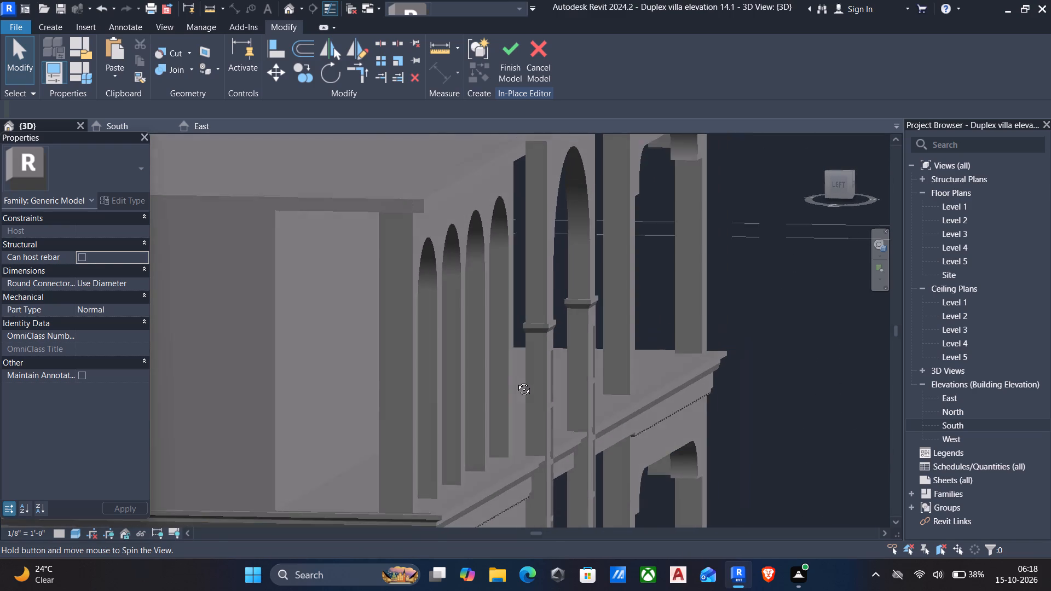
# Examine the repositioned four-arch wall against the pillars, roof line and house from the side, front and corner.
pyautogui.keyDown('shift'); pyautogui.moveTo(516, 381); pyautogui.dragTo(515, 374, button='middle'); pyautogui.keyUp('shift')
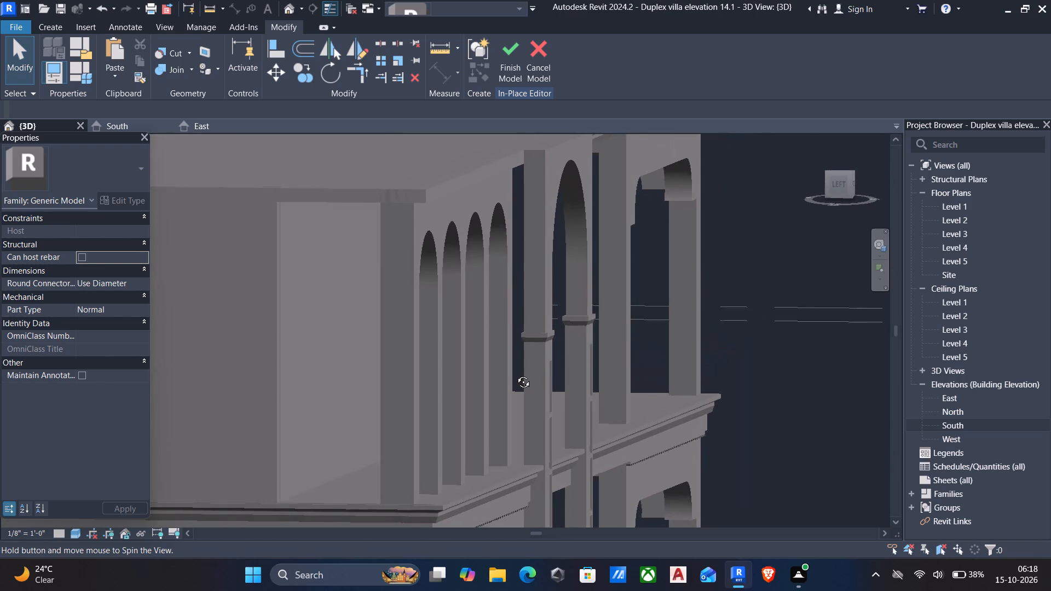
pyautogui.keyDown('shift'); pyautogui.moveTo(515, 374); pyautogui.dragTo(506, 376, button='middle'); pyautogui.keyUp('shift')
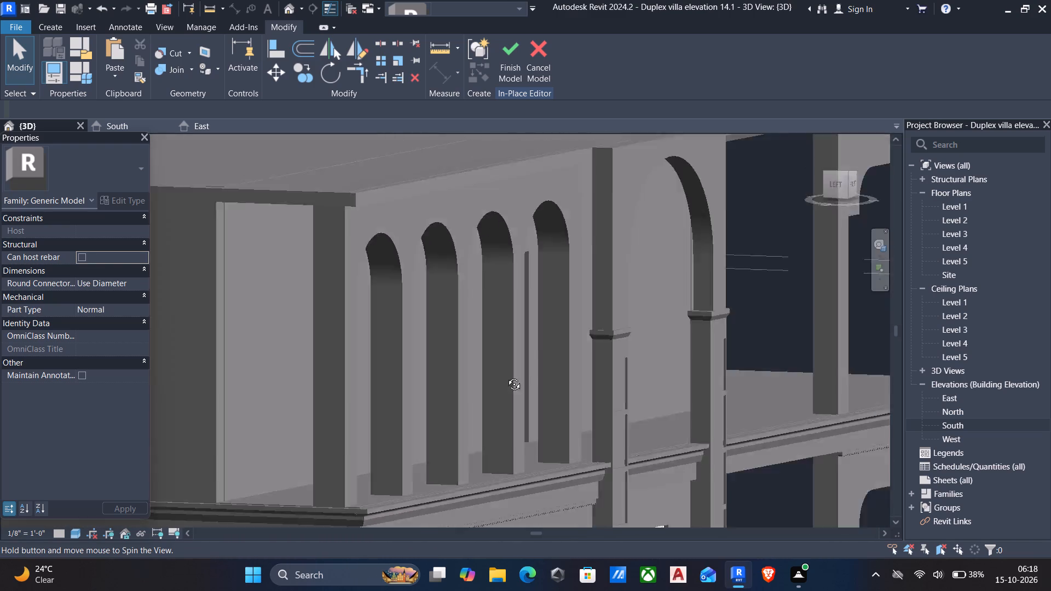
pyautogui.keyDown('shift'); pyautogui.moveTo(506, 376); pyautogui.dragTo(373, 376, button='middle'); pyautogui.keyUp('shift')
pyautogui.keyDown('shift'); pyautogui.moveTo(386, 375); pyautogui.dragTo(373, 376); pyautogui.keyUp('shift')
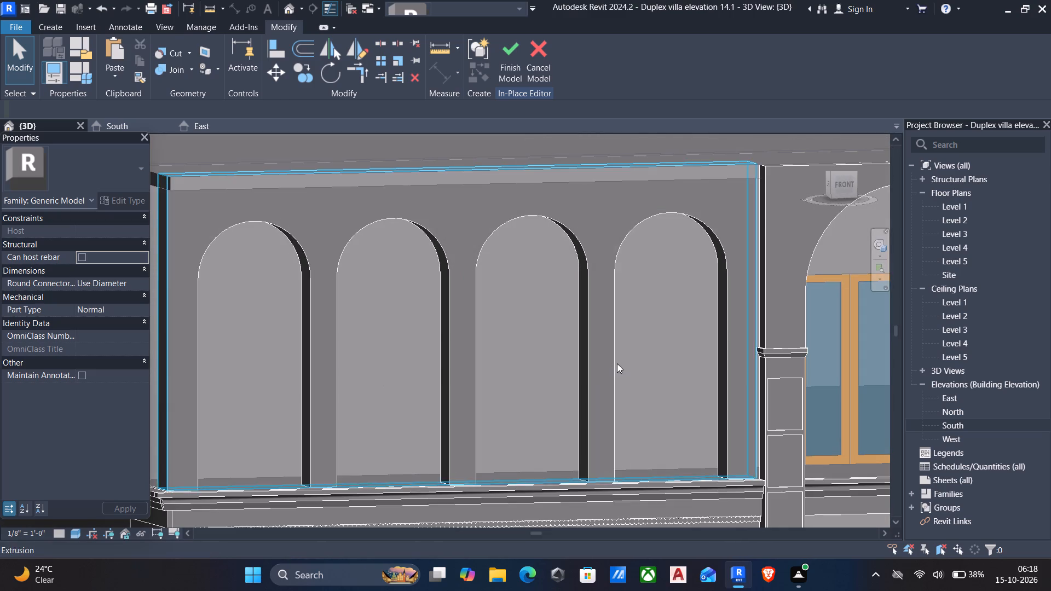
pyautogui.scroll(-2, 617, 363)
pyautogui.keyDown('shift'); pyautogui.moveTo(555, 357); pyautogui.dragTo(694, 352, button='middle'); pyautogui.keyUp('shift')
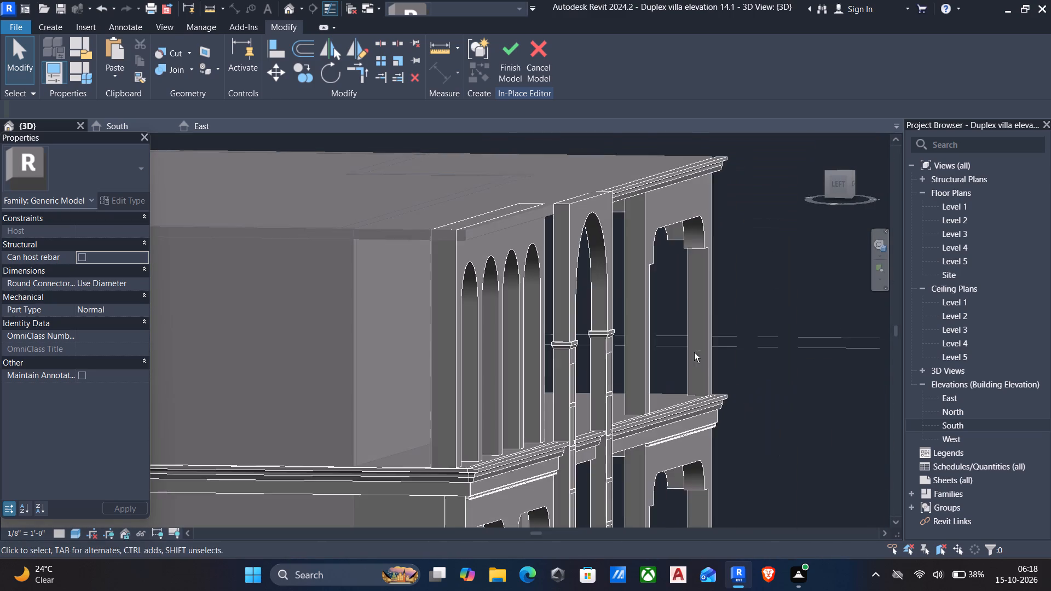
pyautogui.scroll(-2, 694, 352)
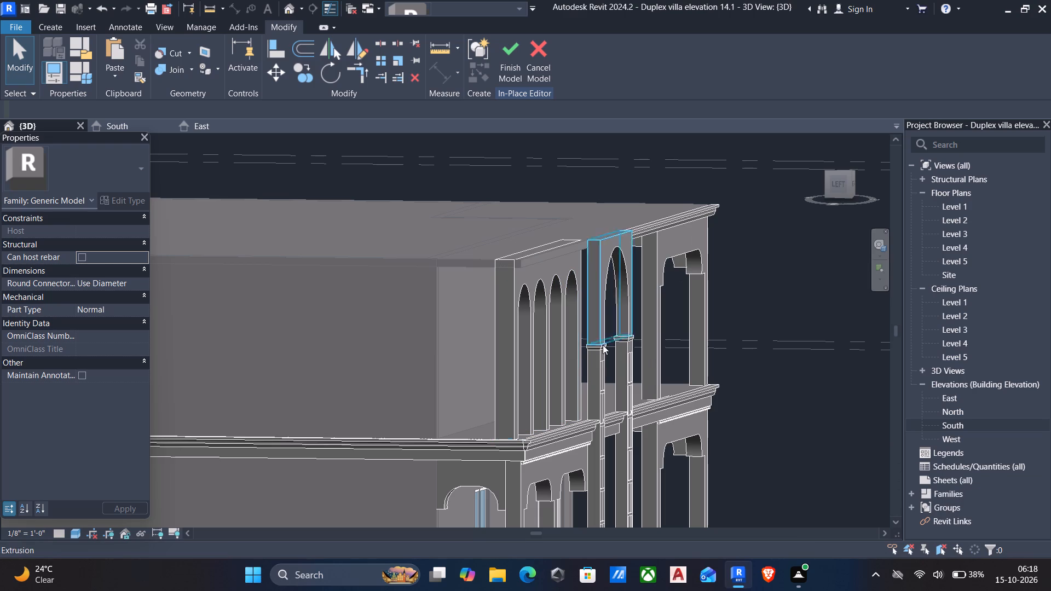
pyautogui.keyDown('shift'); pyautogui.moveTo(572, 351); pyautogui.dragTo(550, 356, button='middle'); pyautogui.keyUp('shift')
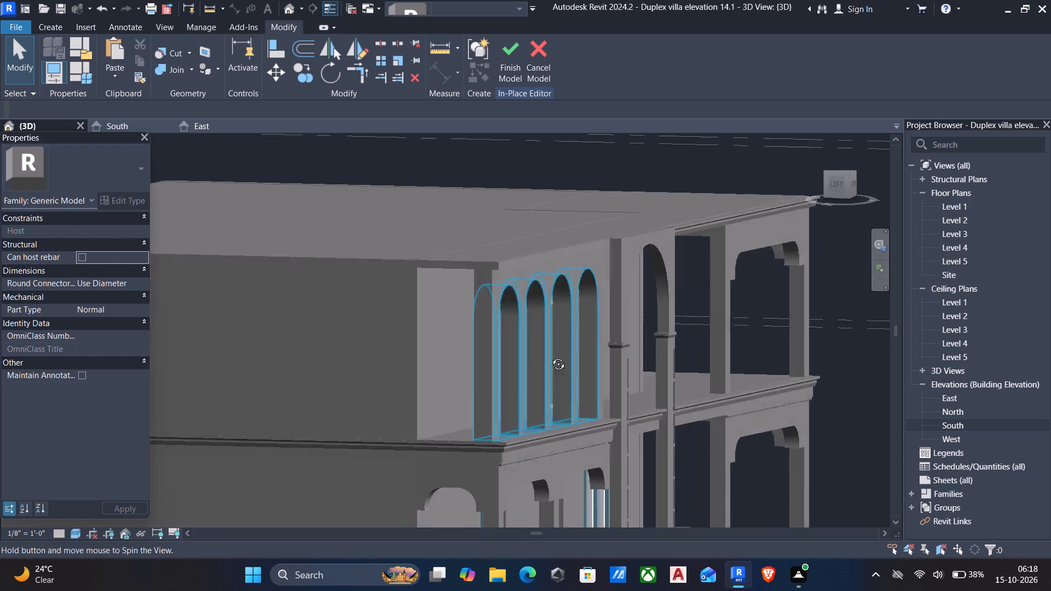
pyautogui.keyDown('shift'); pyautogui.moveTo(550, 356); pyautogui.dragTo(388, 368, button='middle'); pyautogui.keyUp('shift')
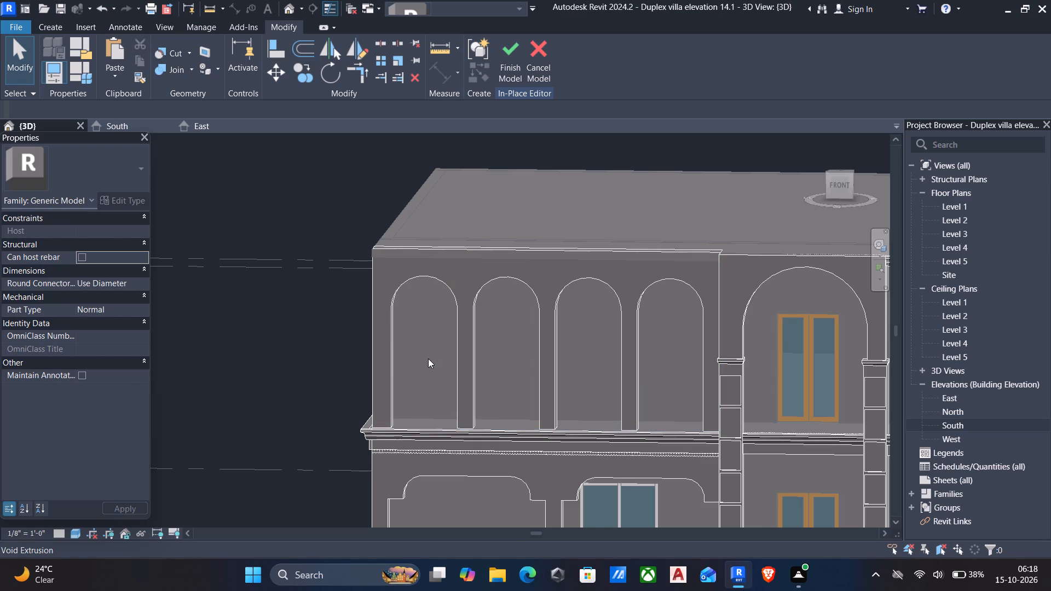
pyautogui.scroll(-2, 428, 365)
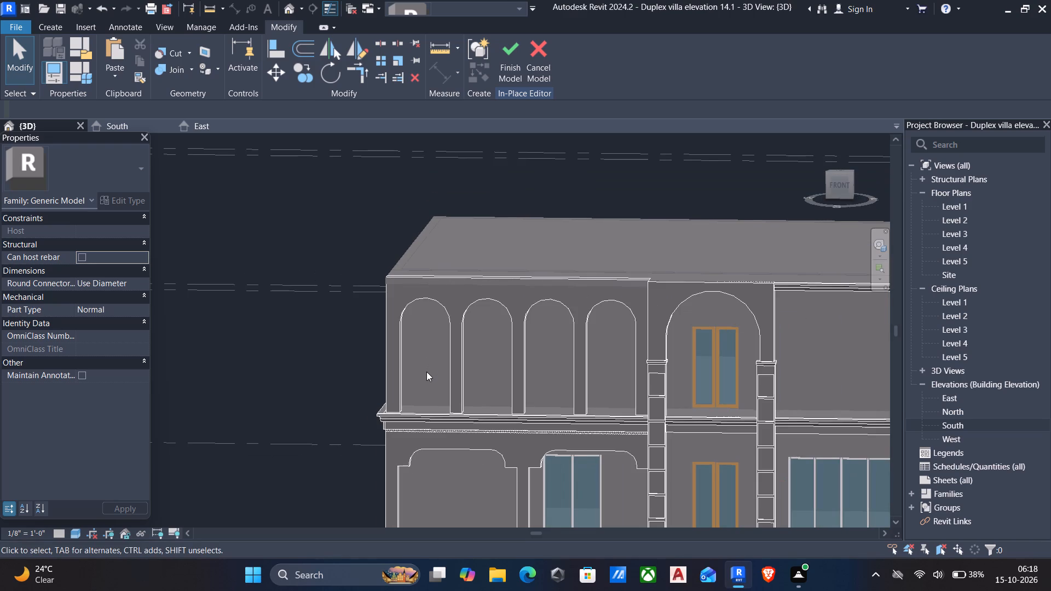
pyautogui.scroll(-1, 435, 383)
pyautogui.scroll(-1, 621, 391)
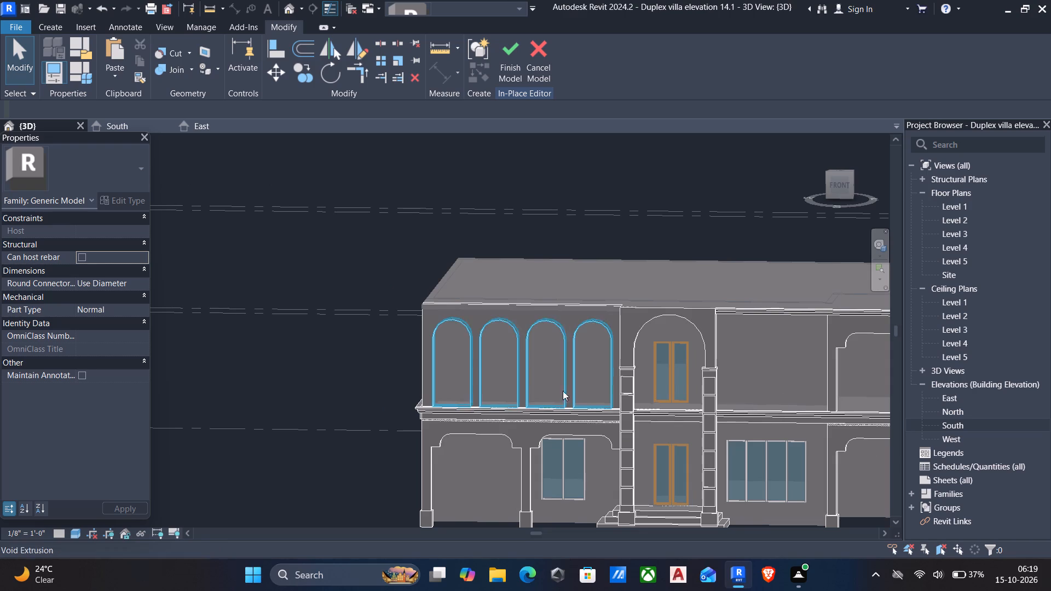
pyautogui.keyDown('shift'); pyautogui.moveTo(342, 370); pyautogui.dragTo(444, 369, button='middle'); pyautogui.keyUp('shift')
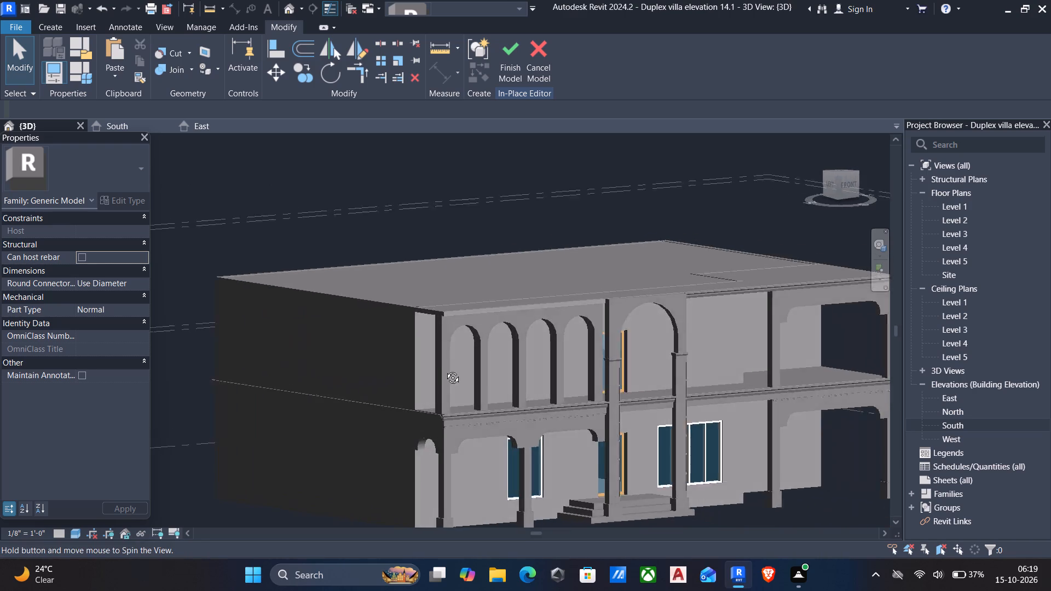
pyautogui.keyDown('shift'); pyautogui.moveTo(444, 369); pyautogui.dragTo(484, 400, button='middle'); pyautogui.keyUp('shift')
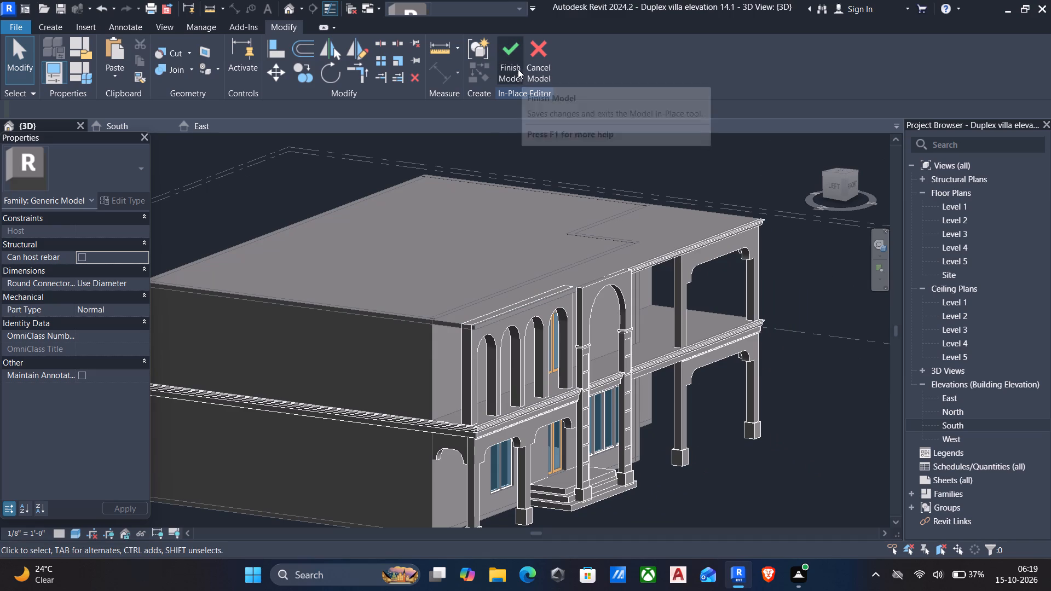
# Finish the in-place model containing the four-arch wall and arched entrance block.
pyautogui.click(507, 36)
pyautogui.click(512, 50)
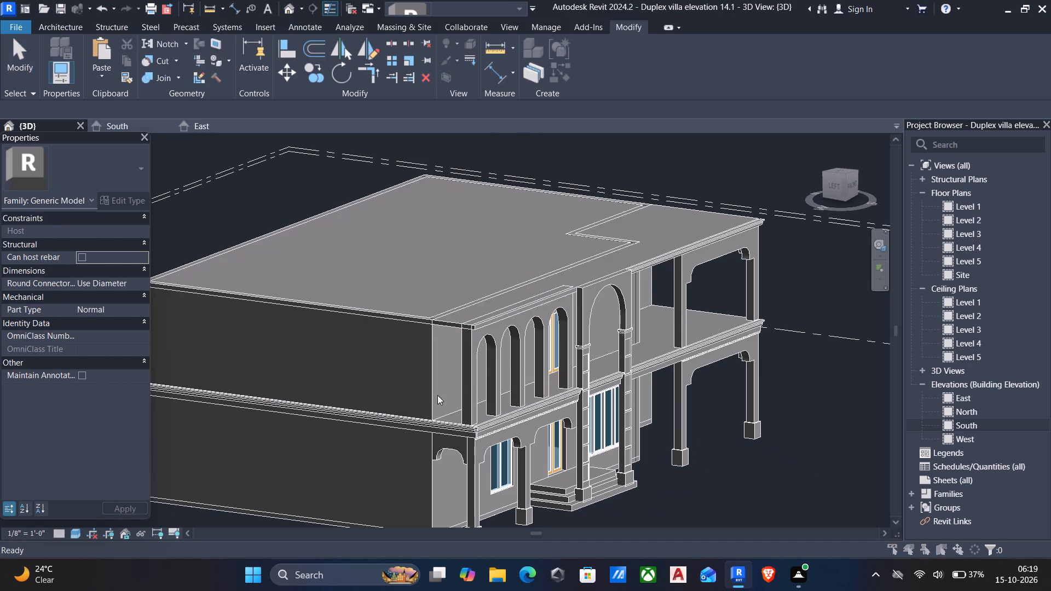
pyautogui.click(617, 338)
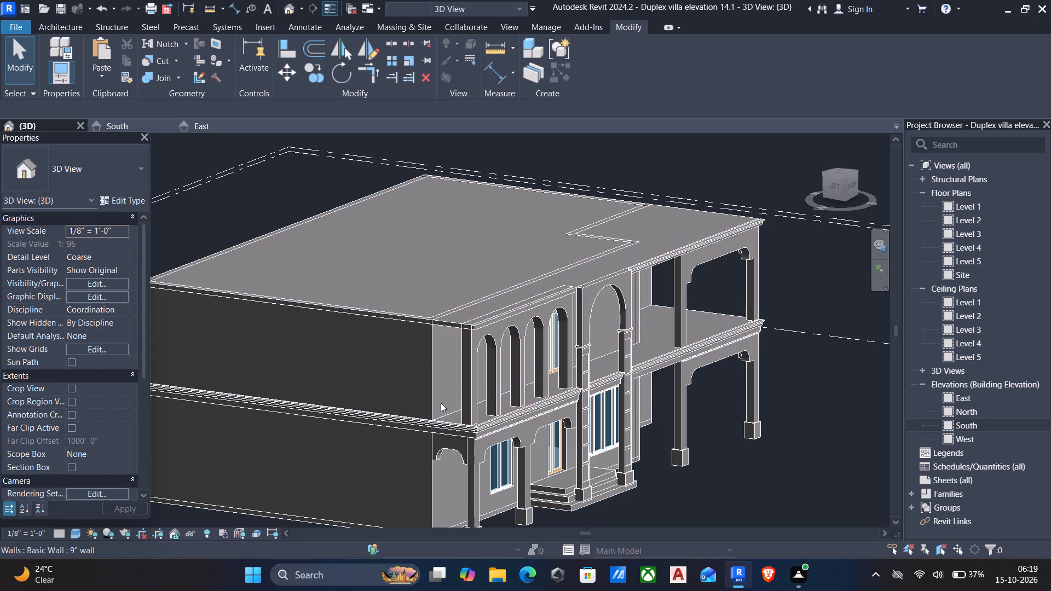
# In the Level 3 plan, split the 9" front wall west of the double door, about 21' 6" from its west end.
pyautogui.click(448, 409)
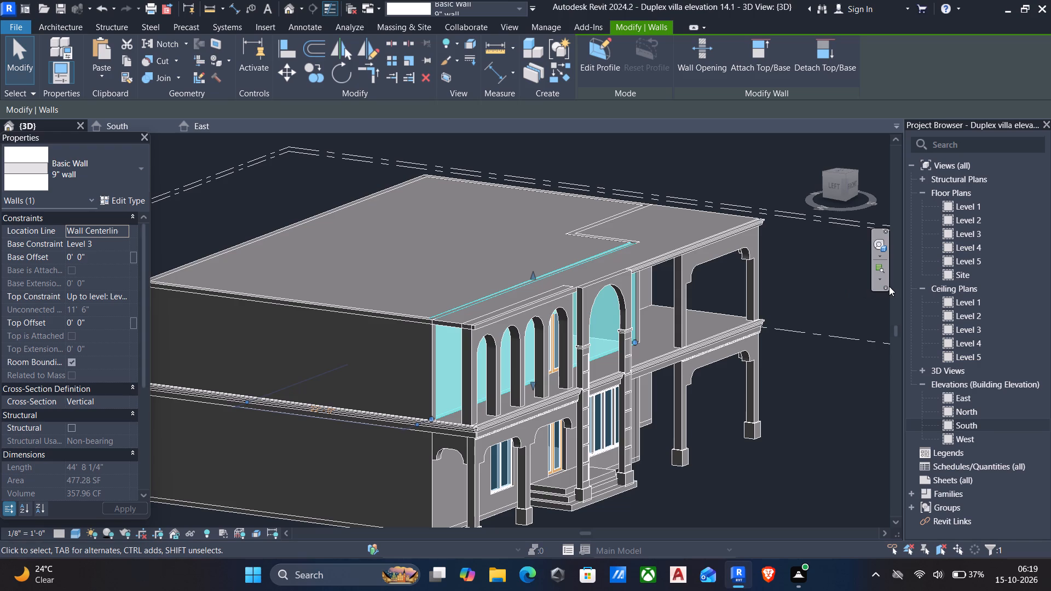
pyautogui.doubleClick(975, 236)
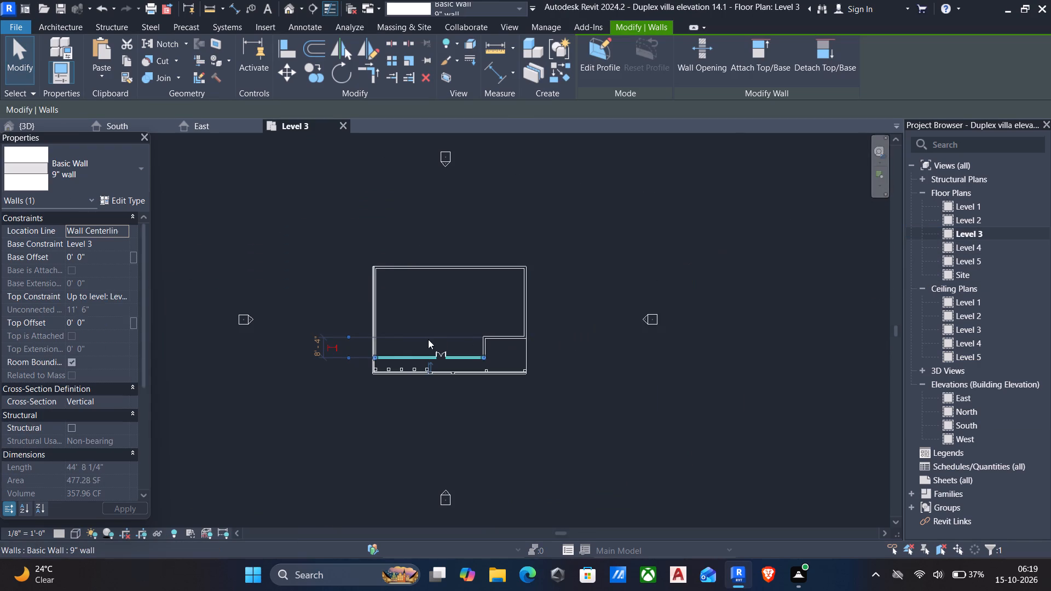
pyautogui.scroll(9, 397, 359)
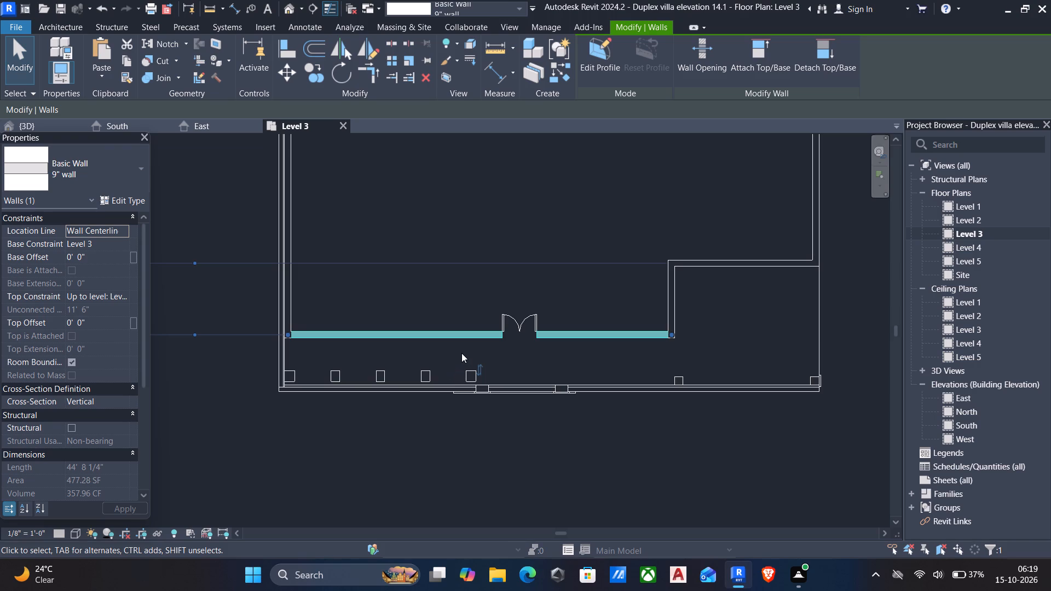
pyautogui.write('sl')
pyautogui.scroll(3, 461, 353)
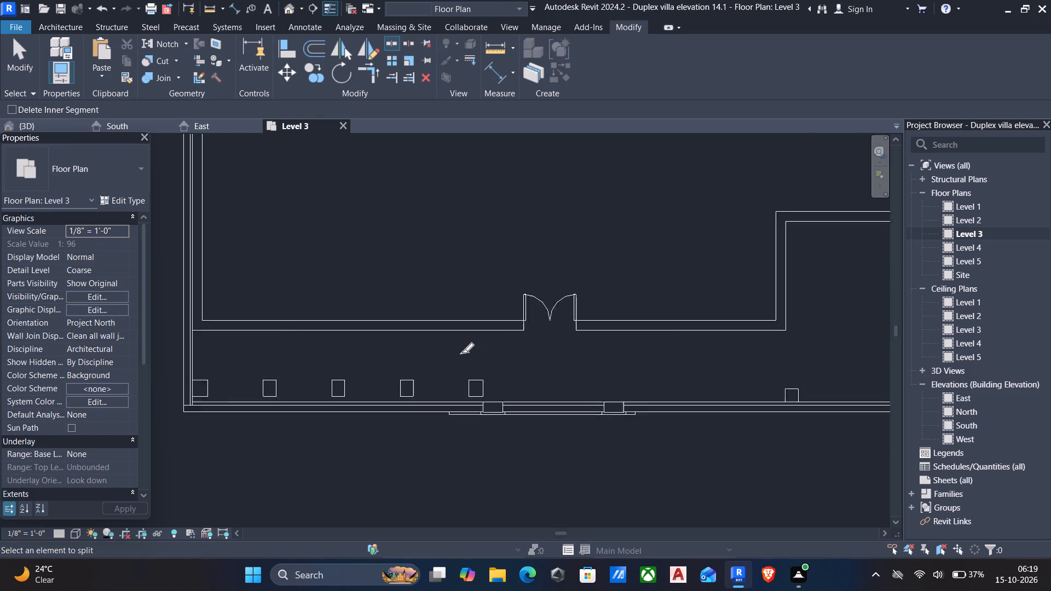
pyautogui.scroll(1, 461, 353)
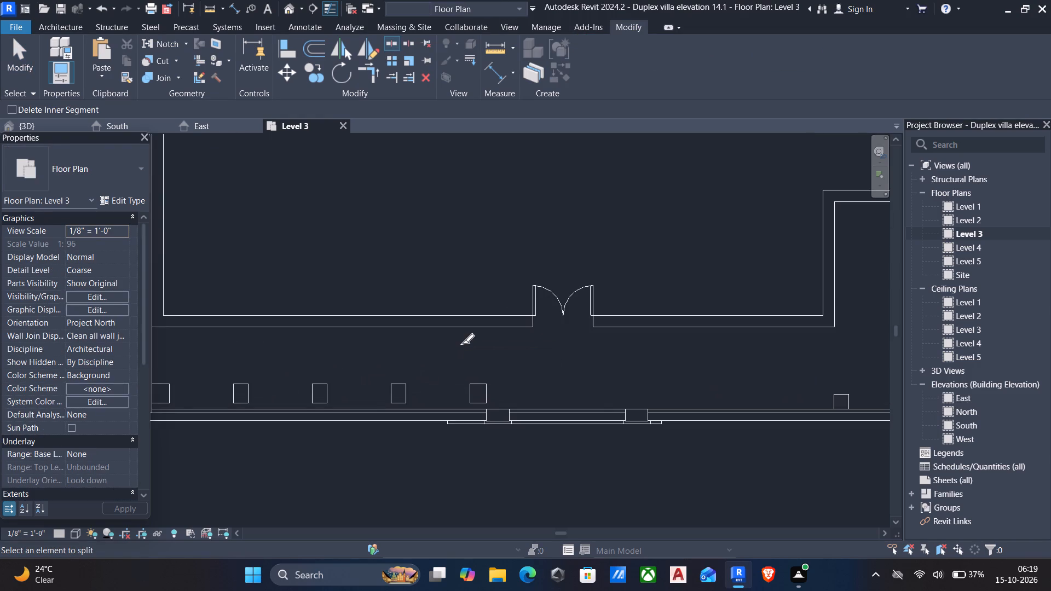
pyautogui.click(480, 317)
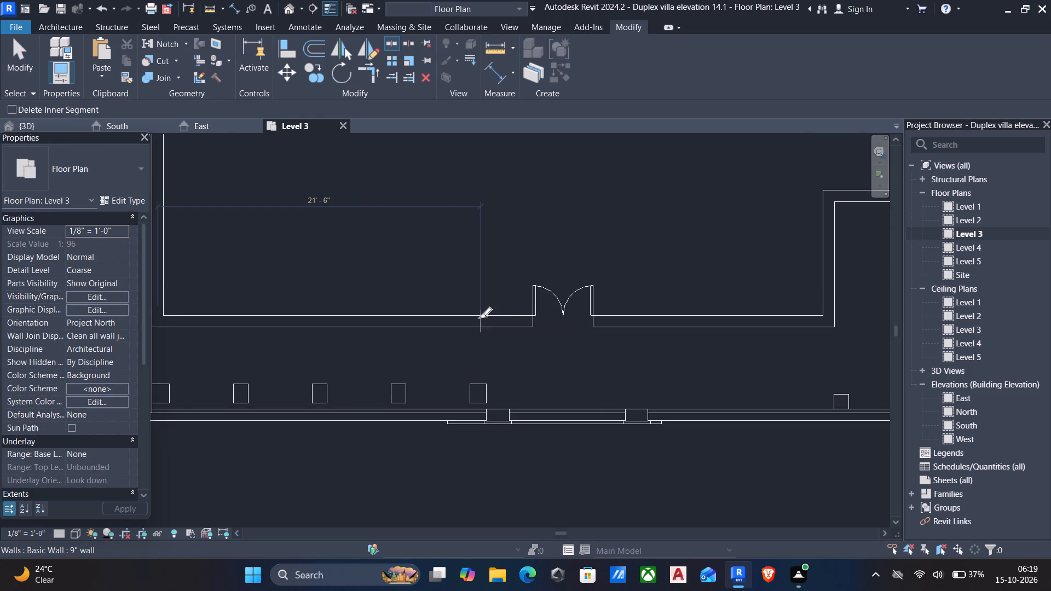
pyautogui.press('Escape')
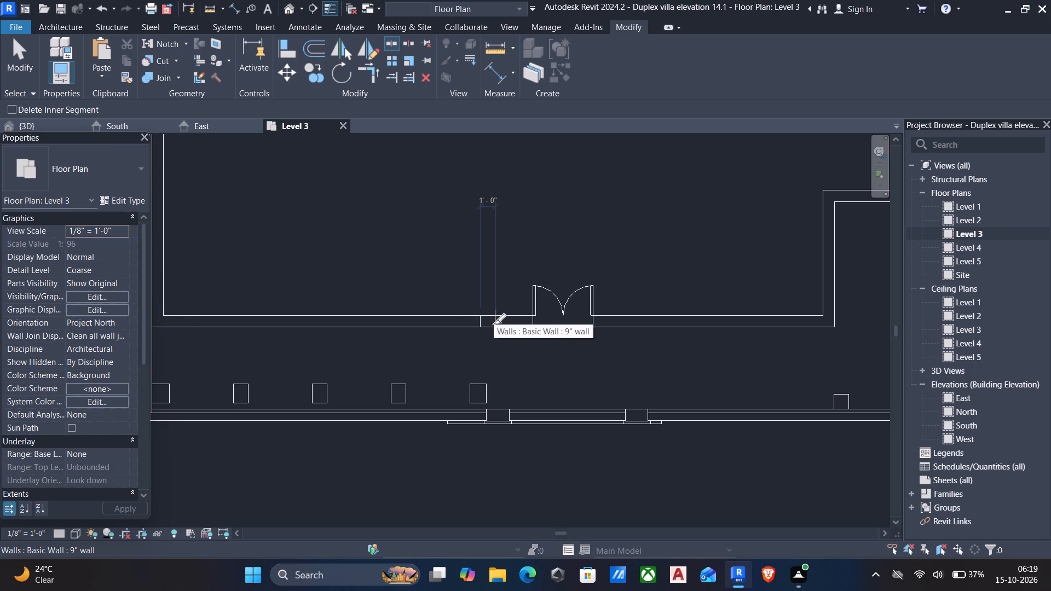
# Split the Level 3 west side wall about 12' 6" from its rear end and end the Split command.
pyautogui.scroll(-3, 481, 344)
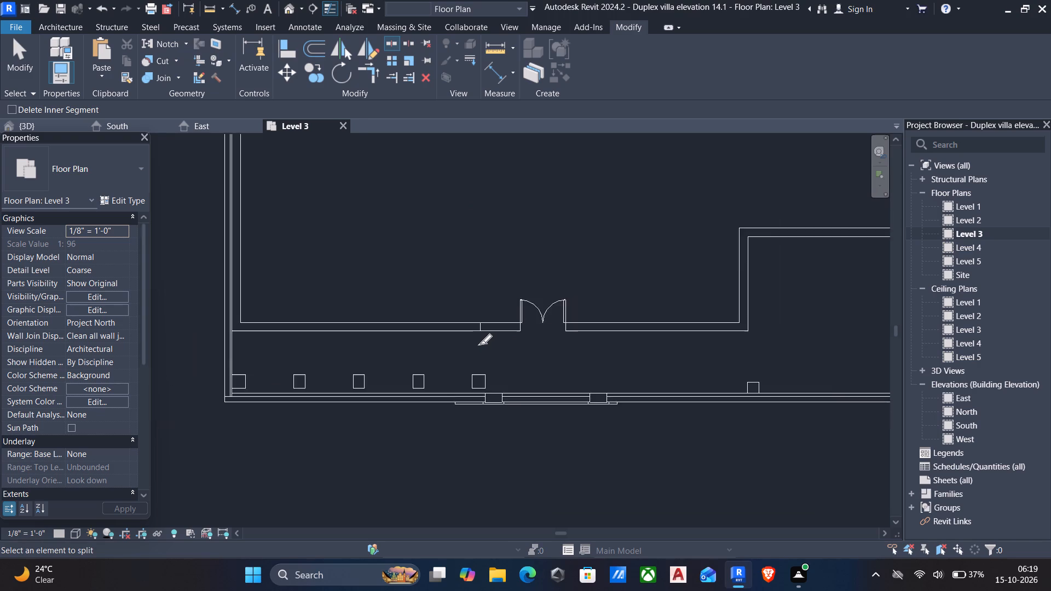
pyautogui.moveTo(413, 287); pyautogui.dragTo(458, 425, button='middle')
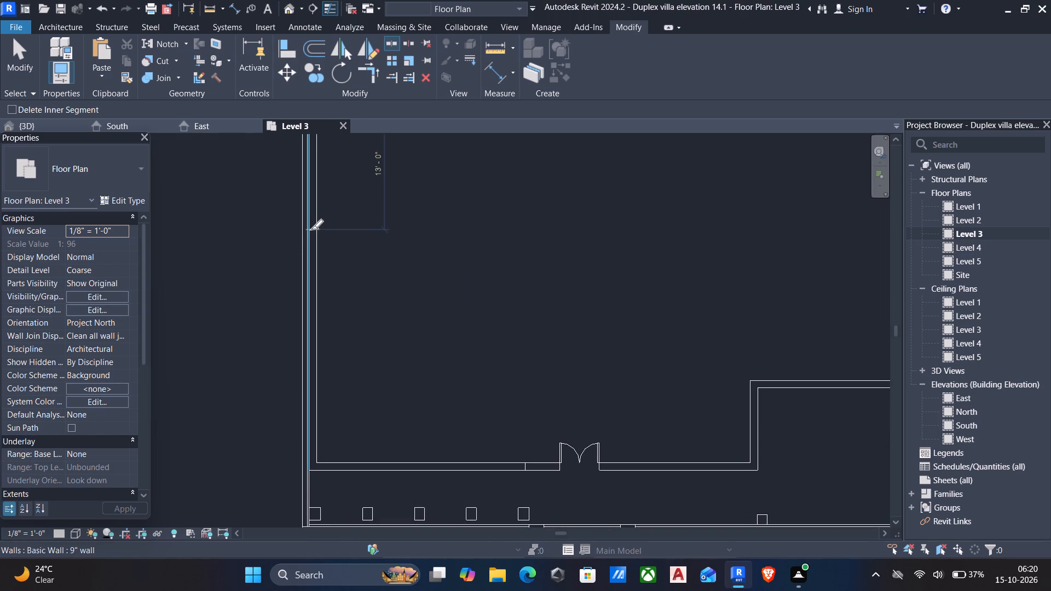
pyautogui.scroll(3, 320, 234)
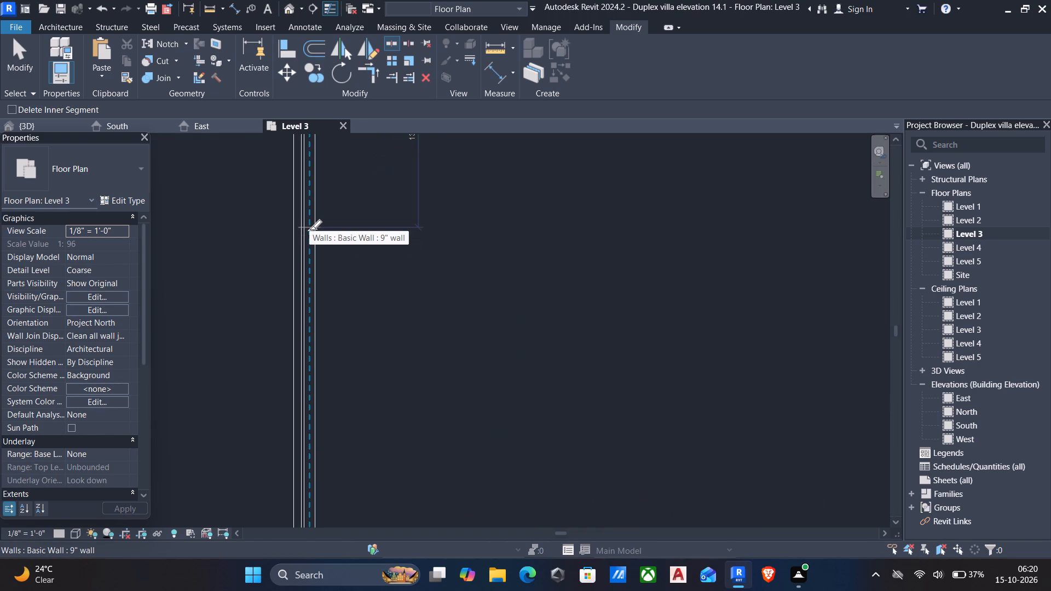
pyautogui.scroll(-4, 309, 230)
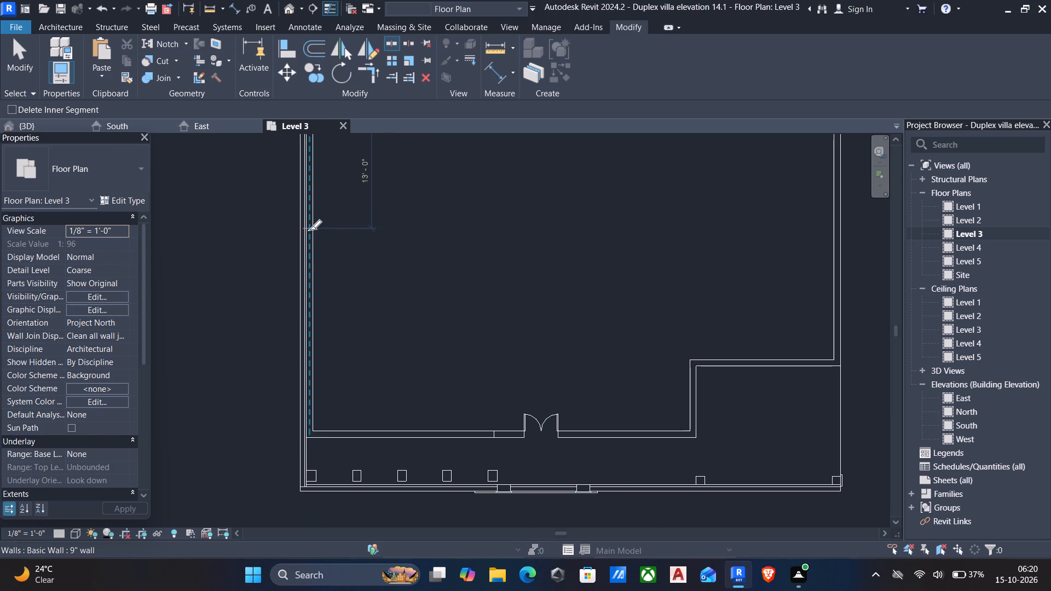
pyautogui.scroll(5, 311, 226)
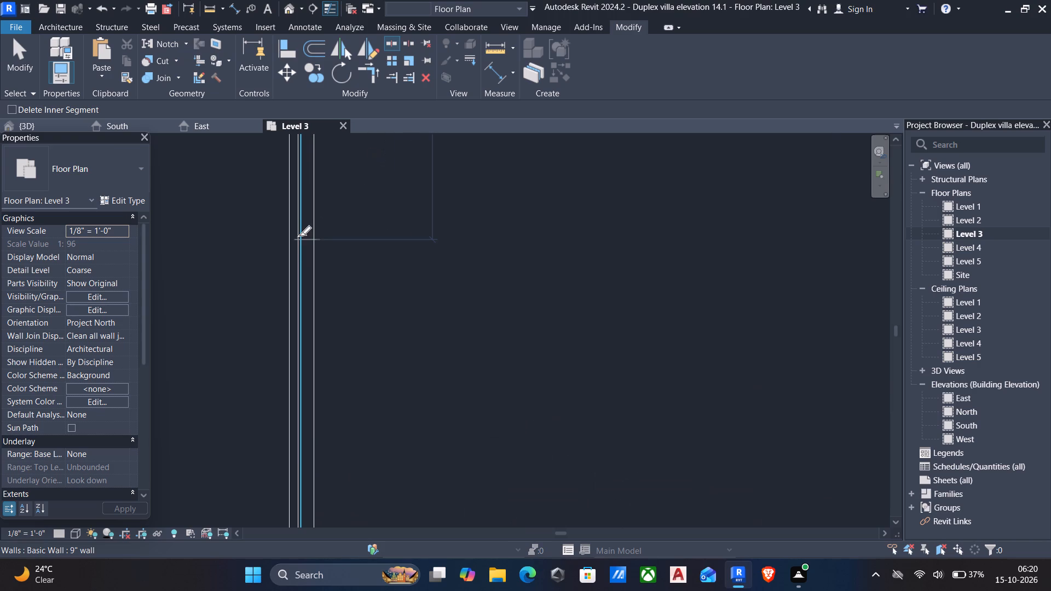
pyautogui.click(307, 222)
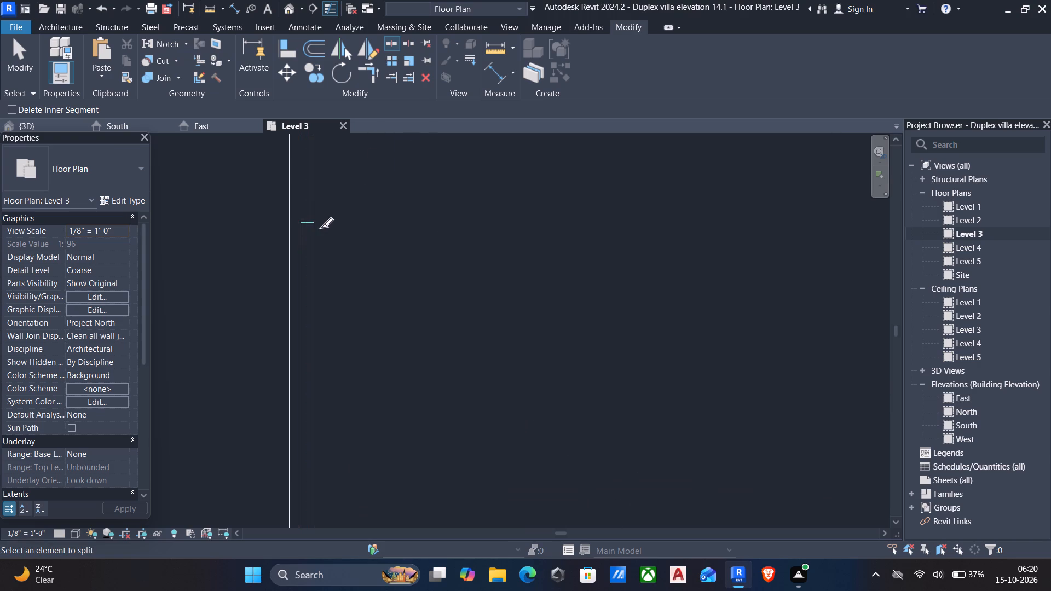
pyautogui.press('Escape')
pyautogui.scroll(-4, 333, 279)
pyautogui.press('Escape')
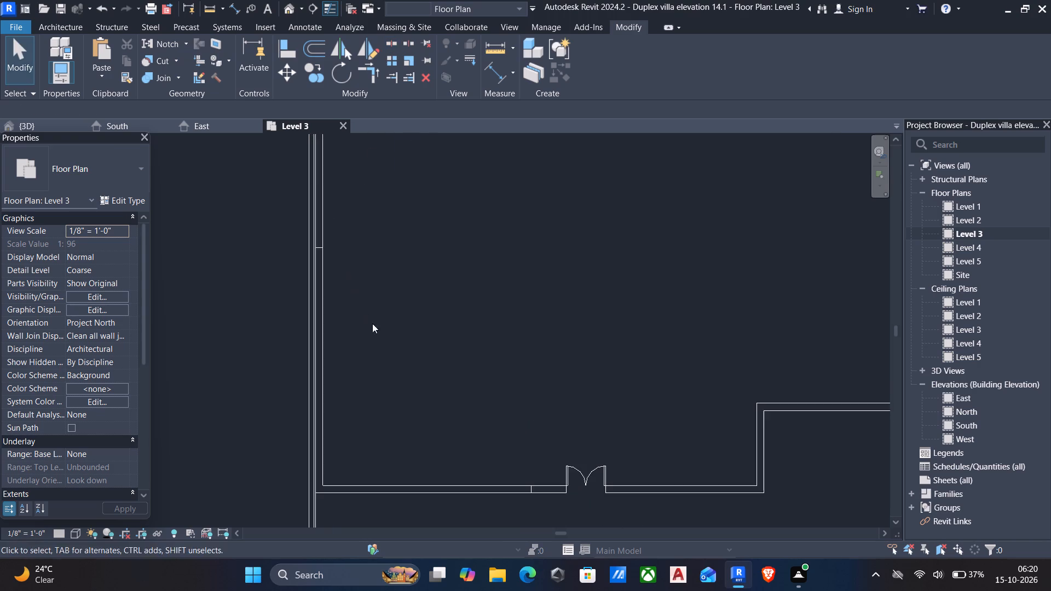
# Delete the two split-off wall segments meeting at the front-west corner of Level 3, behind the four-arch wall.
pyautogui.moveTo(372, 329); pyautogui.dragTo(388, 298, button='middle')
pyautogui.click(415, 453)
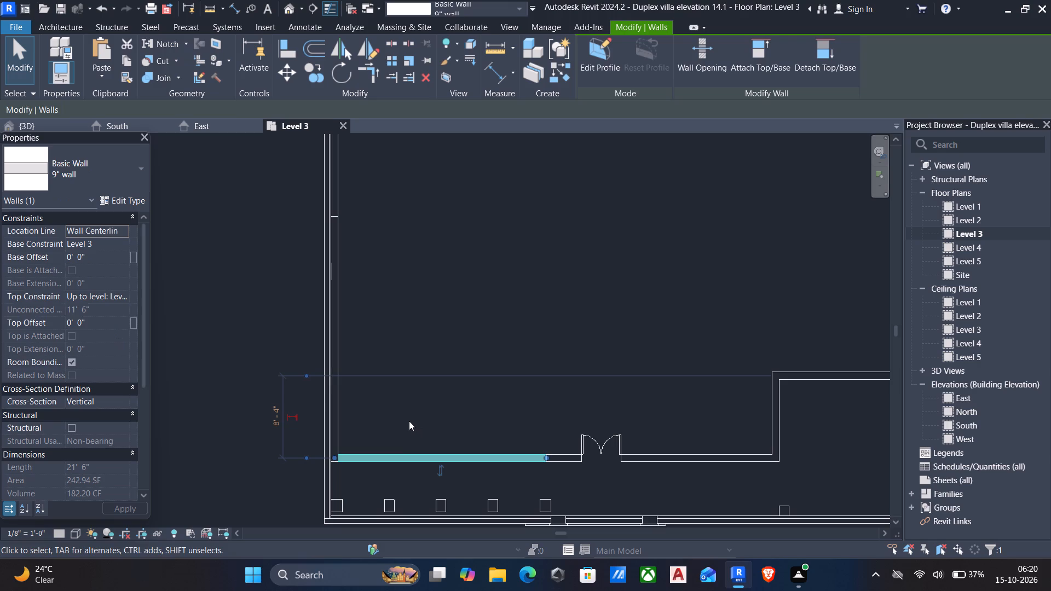
pyautogui.press('Delete')
pyautogui.click(339, 401)
pyautogui.press('Delete')
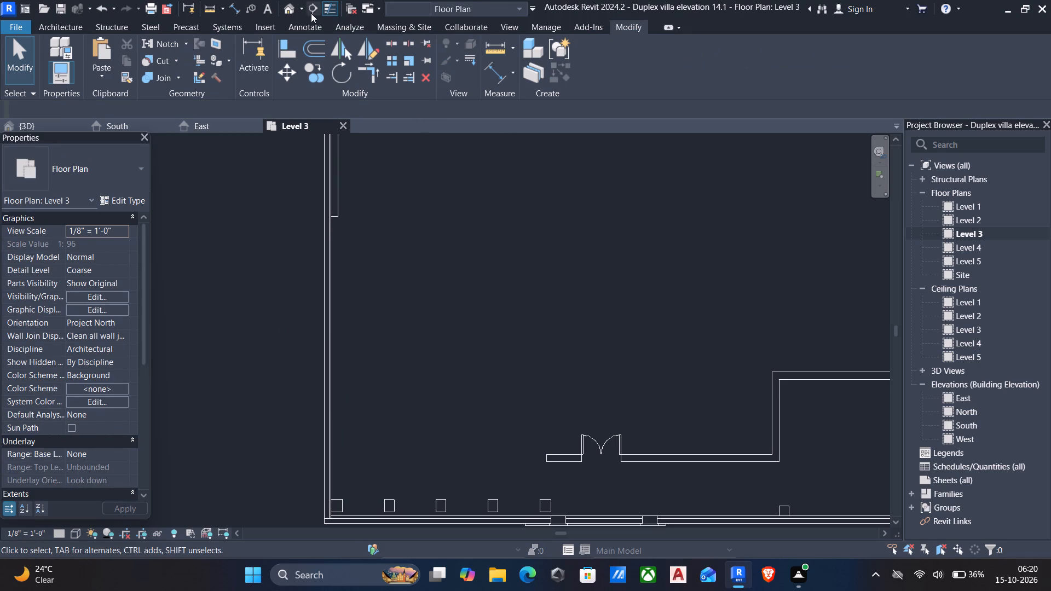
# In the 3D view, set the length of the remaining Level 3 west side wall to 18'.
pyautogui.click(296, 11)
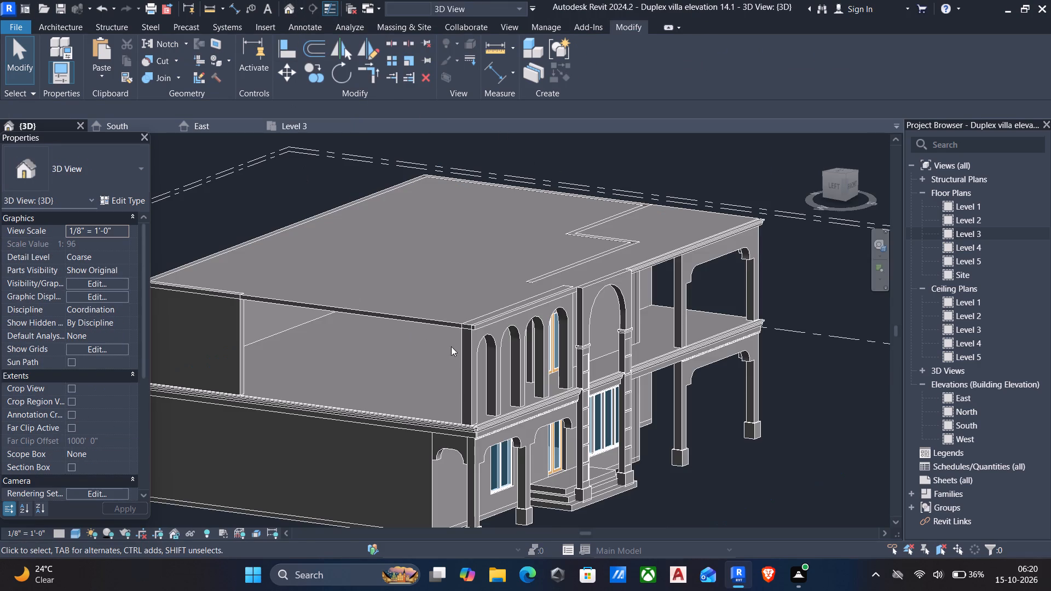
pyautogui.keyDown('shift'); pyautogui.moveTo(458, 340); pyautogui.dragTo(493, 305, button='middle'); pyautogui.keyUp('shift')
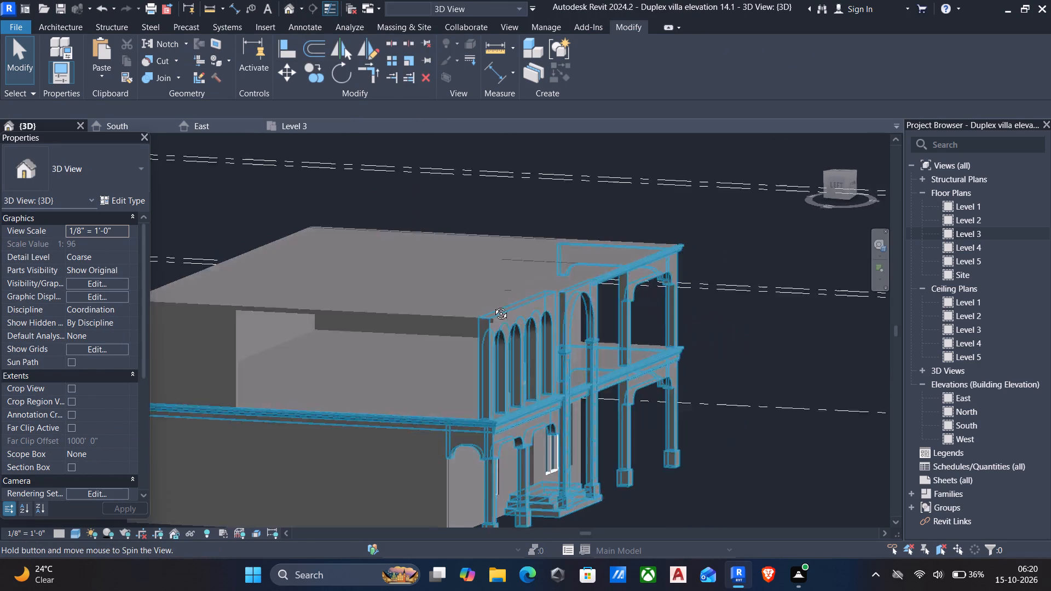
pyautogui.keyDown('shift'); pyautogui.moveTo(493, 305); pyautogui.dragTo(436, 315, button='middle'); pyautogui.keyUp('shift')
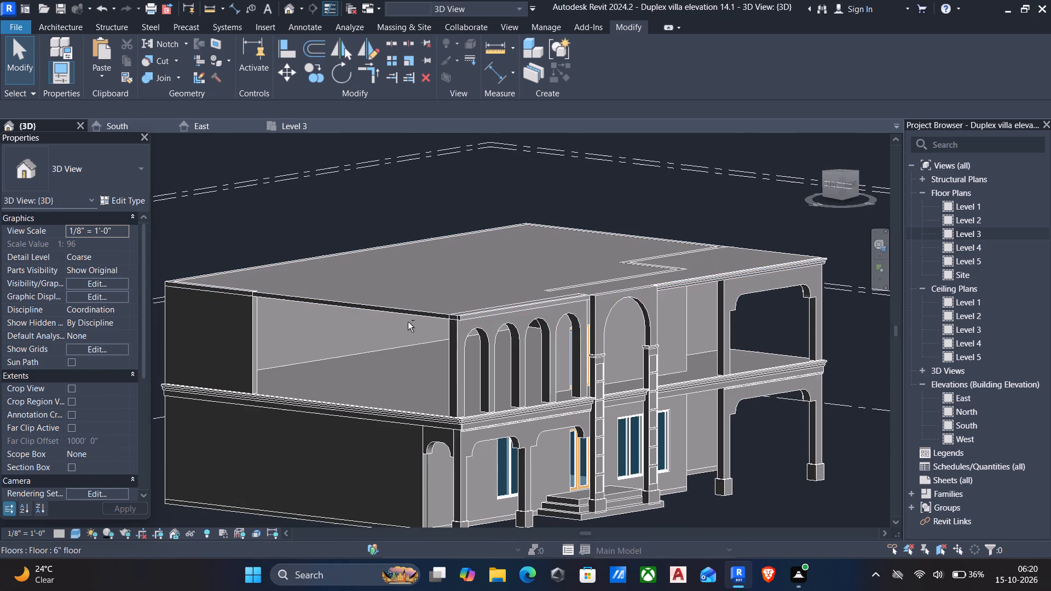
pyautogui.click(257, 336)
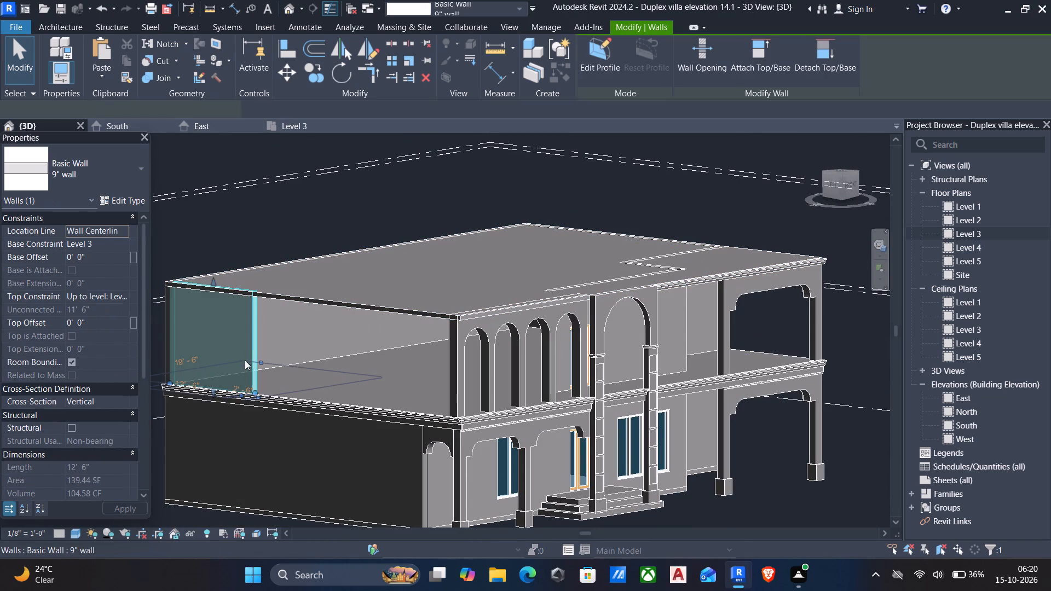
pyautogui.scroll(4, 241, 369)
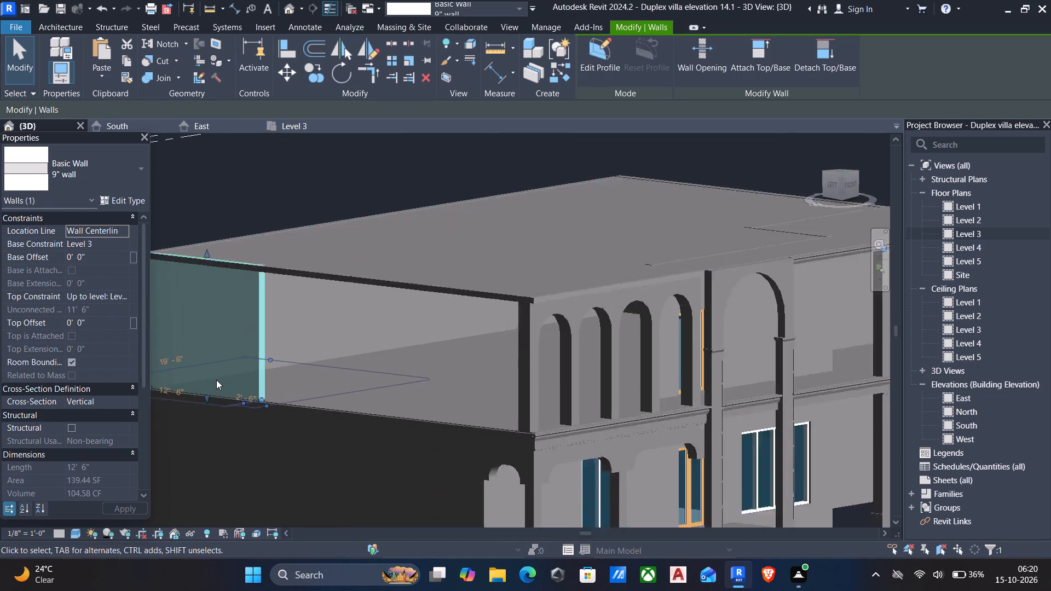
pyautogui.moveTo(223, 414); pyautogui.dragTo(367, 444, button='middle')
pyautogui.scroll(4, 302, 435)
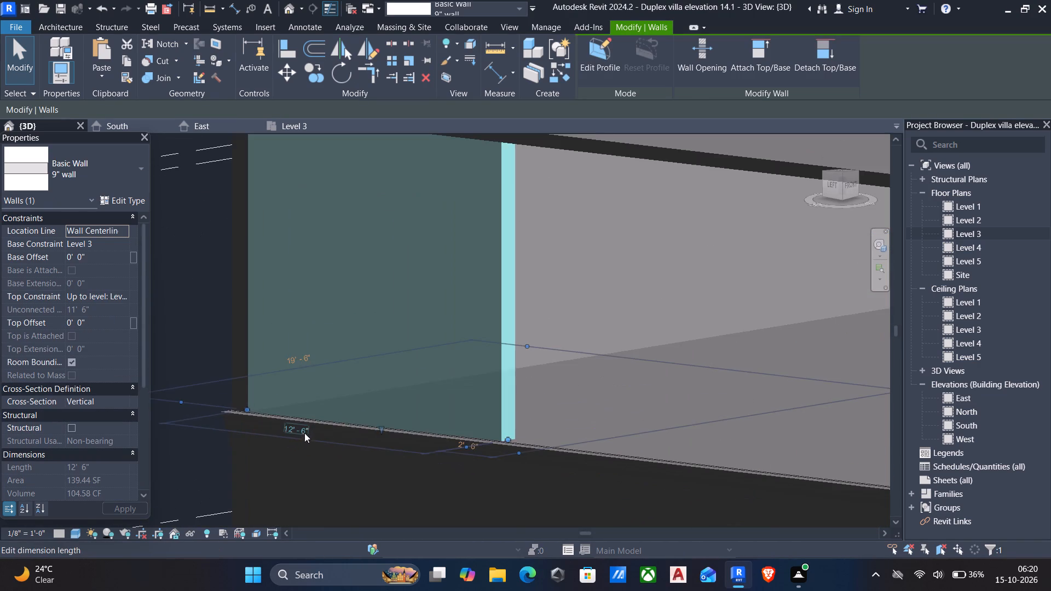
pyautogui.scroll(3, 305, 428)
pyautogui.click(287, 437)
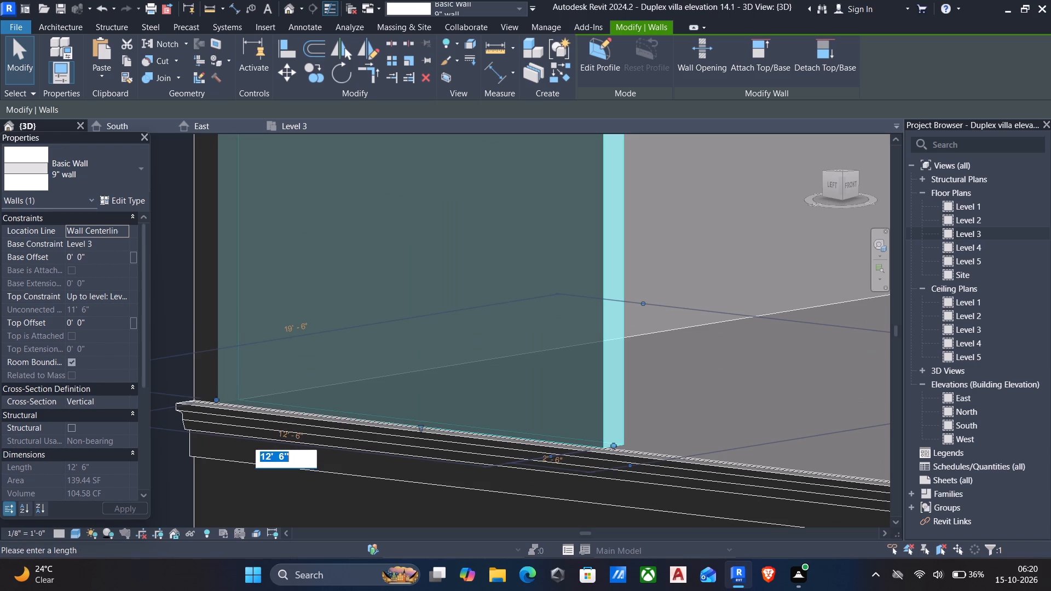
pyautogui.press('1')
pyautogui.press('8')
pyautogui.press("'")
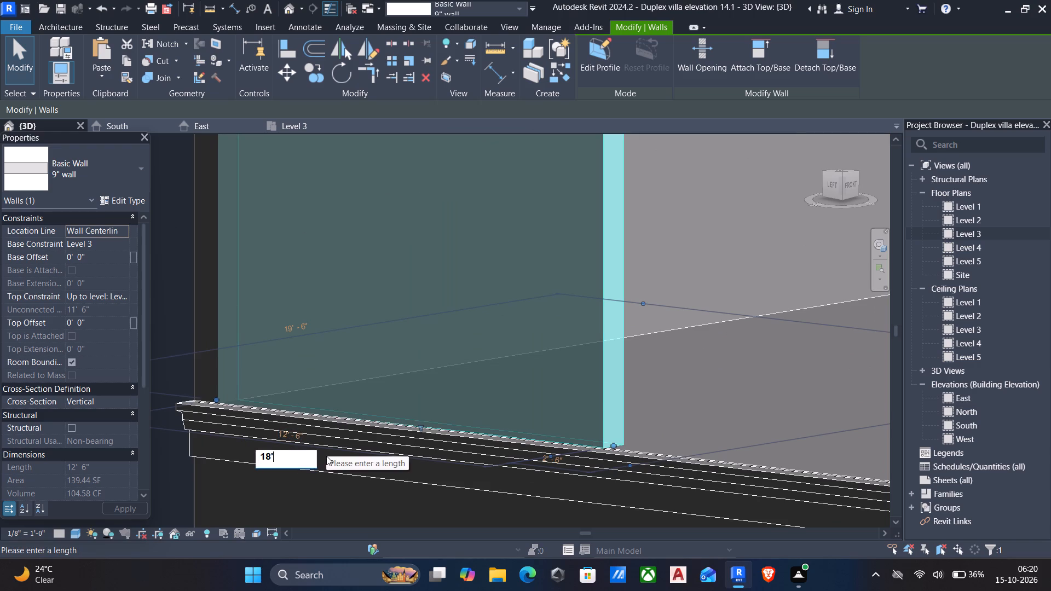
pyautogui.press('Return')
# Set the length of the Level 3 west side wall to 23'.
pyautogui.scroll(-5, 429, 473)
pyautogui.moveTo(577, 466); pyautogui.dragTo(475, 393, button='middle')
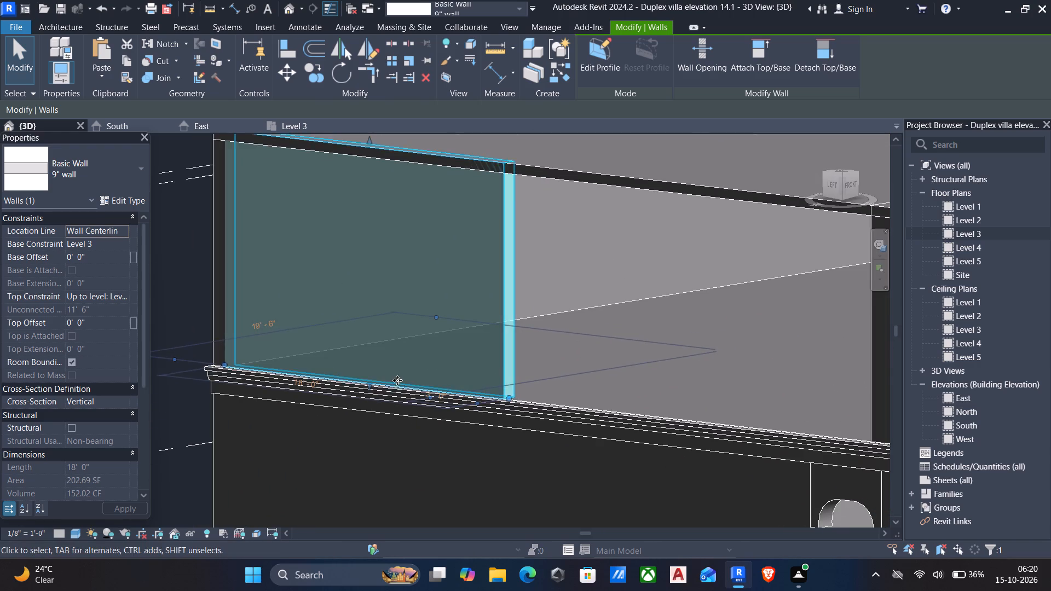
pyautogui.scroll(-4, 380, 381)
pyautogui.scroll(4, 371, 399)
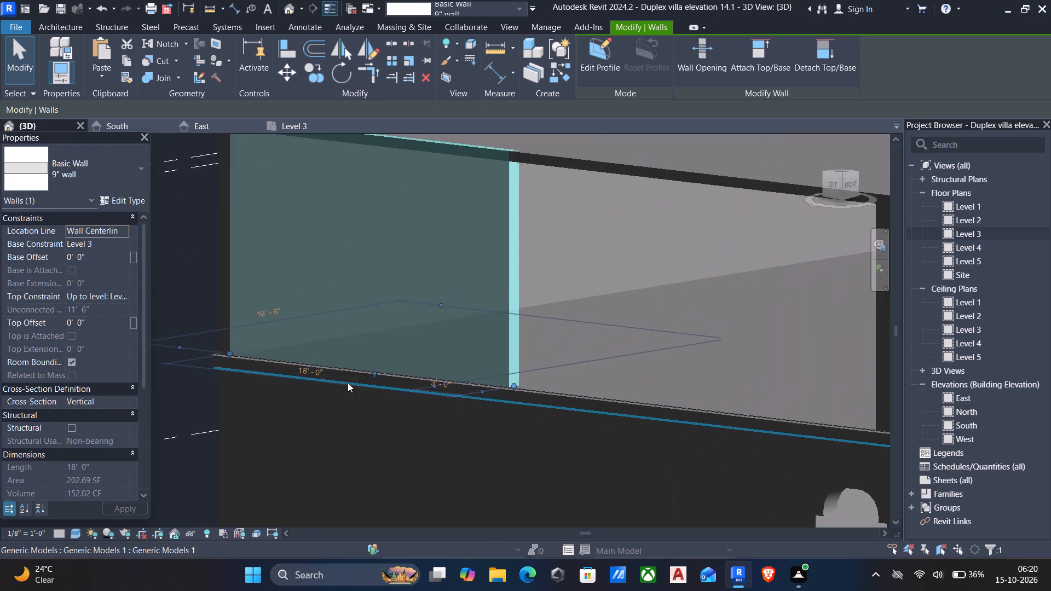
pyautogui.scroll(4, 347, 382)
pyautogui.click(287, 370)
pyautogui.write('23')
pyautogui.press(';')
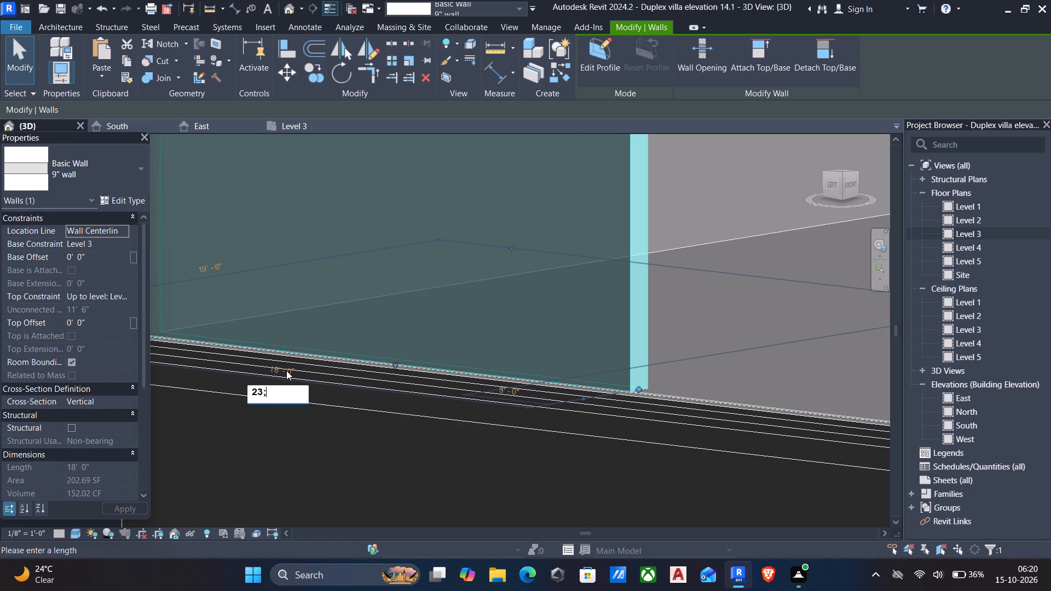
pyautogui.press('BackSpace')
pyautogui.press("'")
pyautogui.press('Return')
# Set the length of the Level 3 west side wall to 26' and deselect it.
pyautogui.scroll(-7, 310, 399)
pyautogui.moveTo(466, 433); pyautogui.dragTo(449, 426, button='middle')
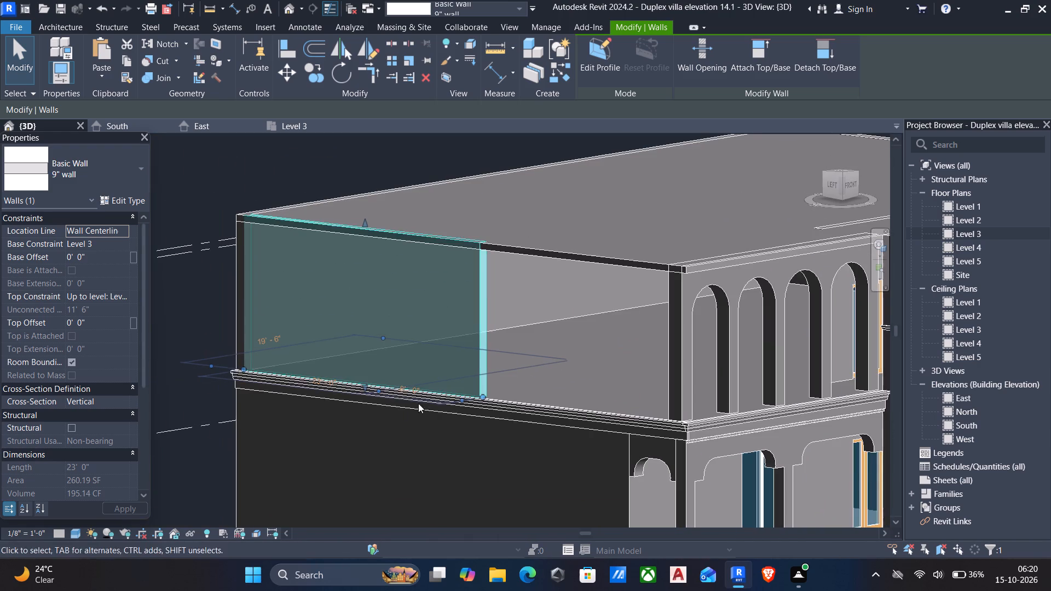
pyautogui.scroll(5, 377, 384)
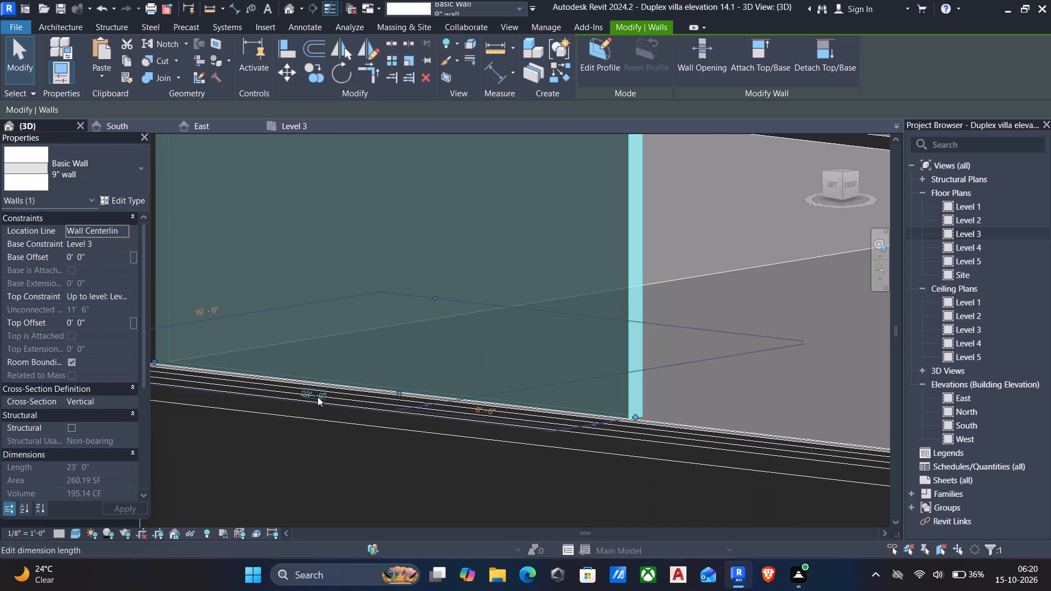
pyautogui.click(317, 397)
pyautogui.write("26'")
pyautogui.press('Return')
pyautogui.scroll(-5, 363, 414)
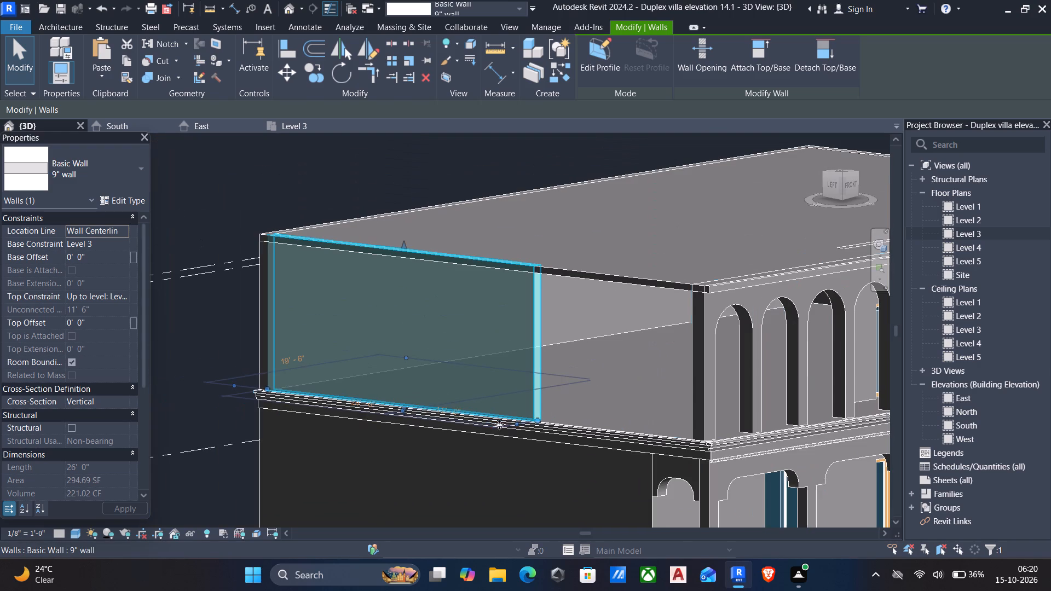
pyautogui.press('Escape')
# From the left side view, open the in-place model containing the upper four-arch wall for editing.
pyautogui.scroll(-3, 490, 429)
pyautogui.keyDown('shift'); pyautogui.moveTo(488, 433); pyautogui.dragTo(508, 436, button='middle'); pyautogui.keyUp('shift')
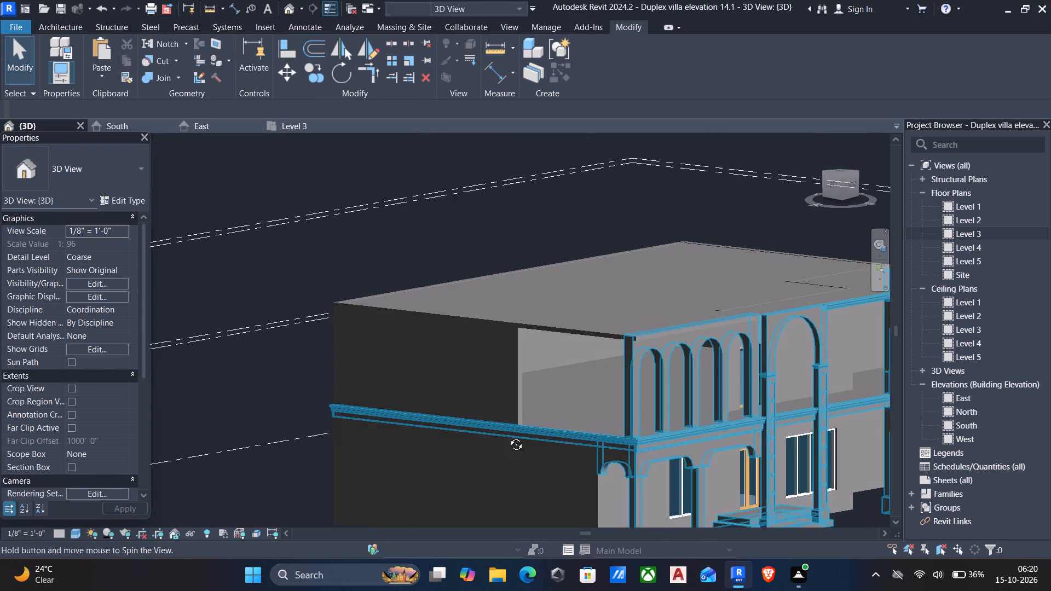
pyautogui.keyDown('shift'); pyautogui.moveTo(508, 436); pyautogui.dragTo(574, 412, button='middle'); pyautogui.keyUp('shift')
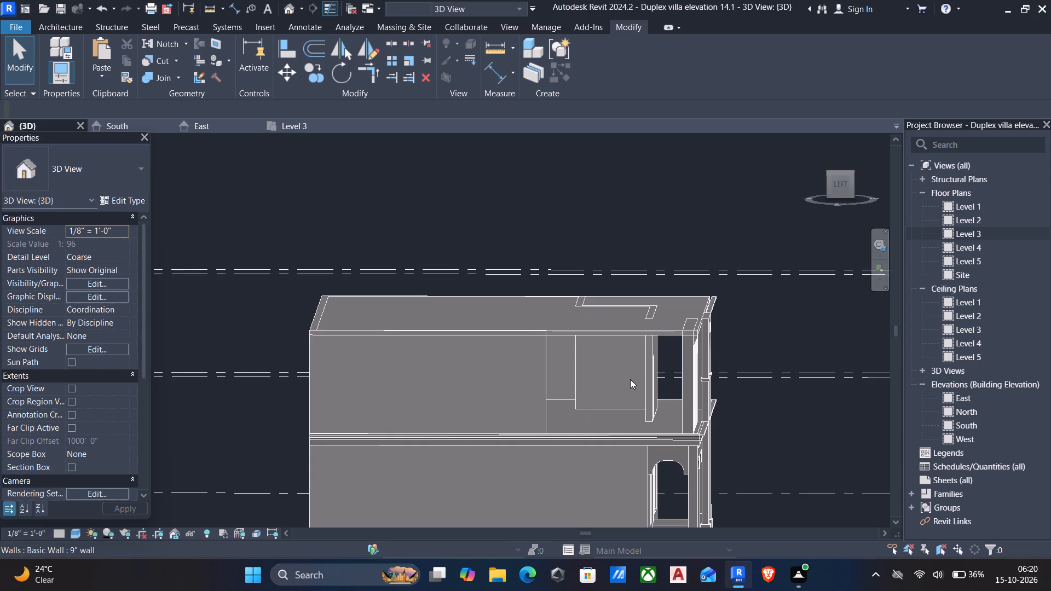
pyautogui.scroll(4, 630, 379)
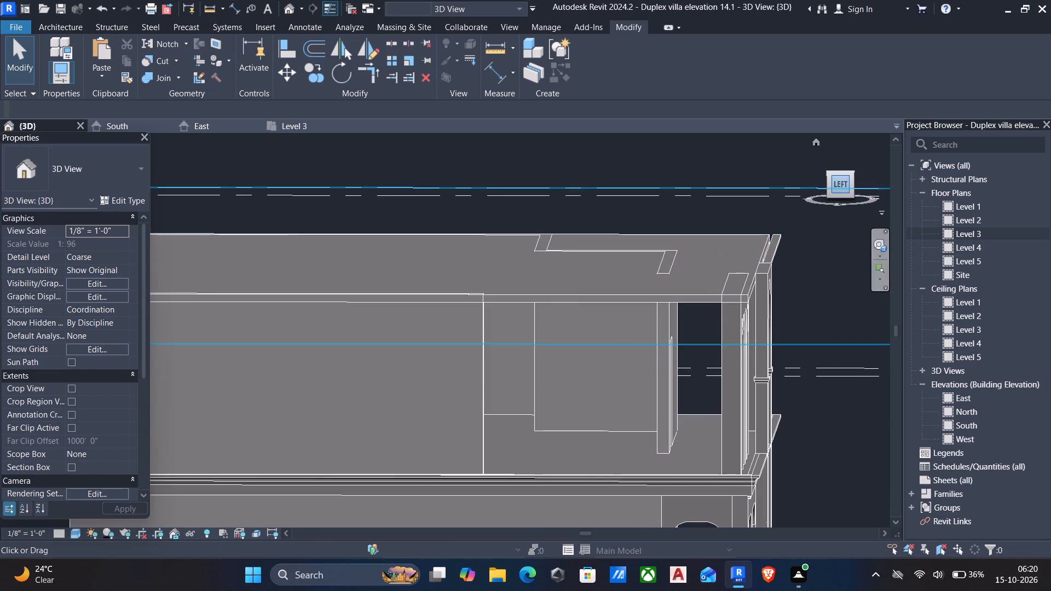
pyautogui.click(839, 180)
pyautogui.scroll(2, 619, 362)
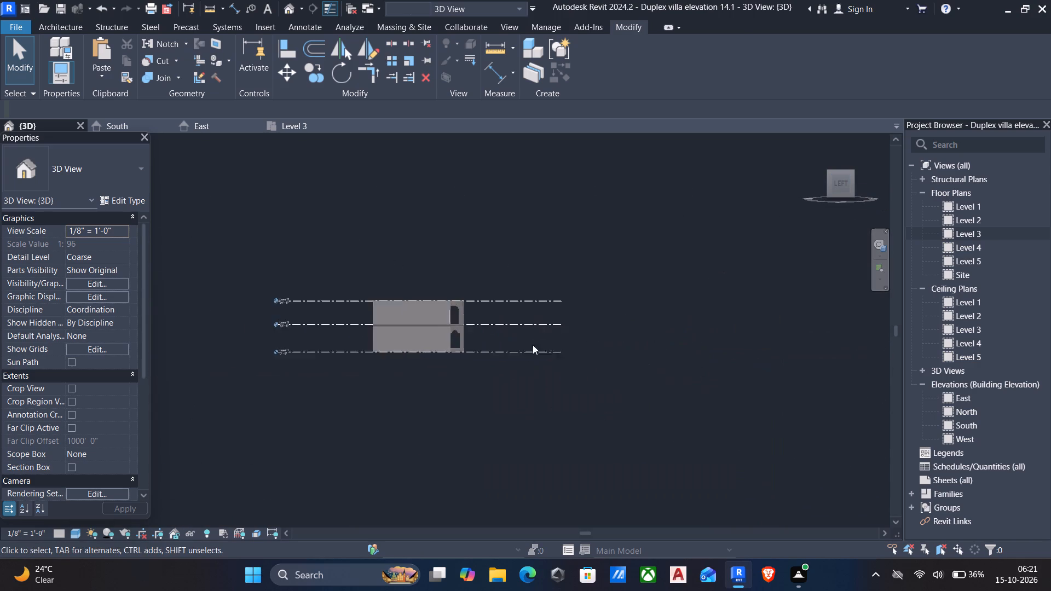
pyautogui.scroll(3, 533, 345)
pyautogui.scroll(11, 397, 291)
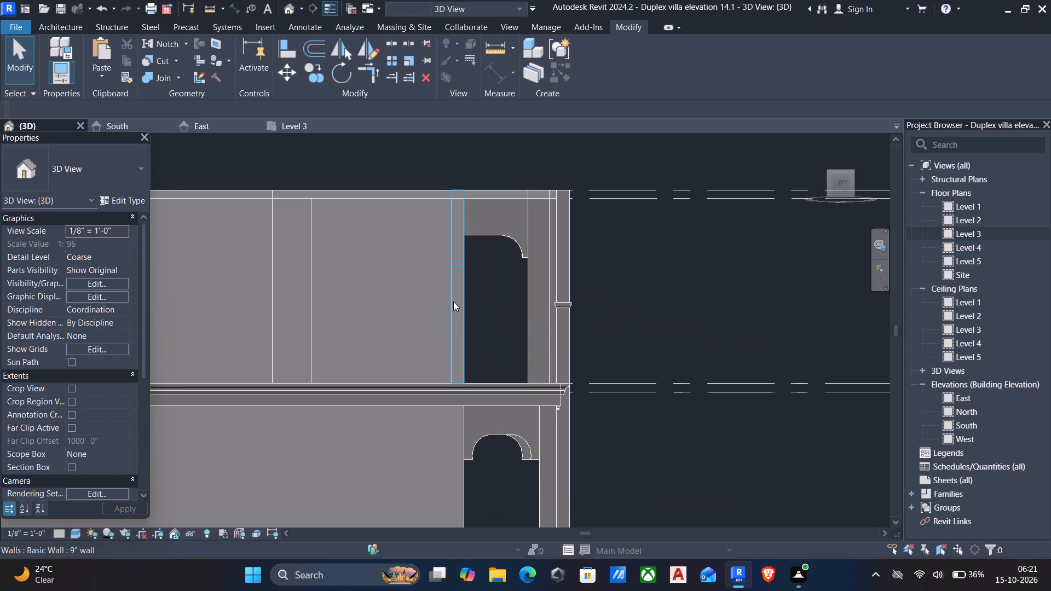
pyautogui.click(567, 315)
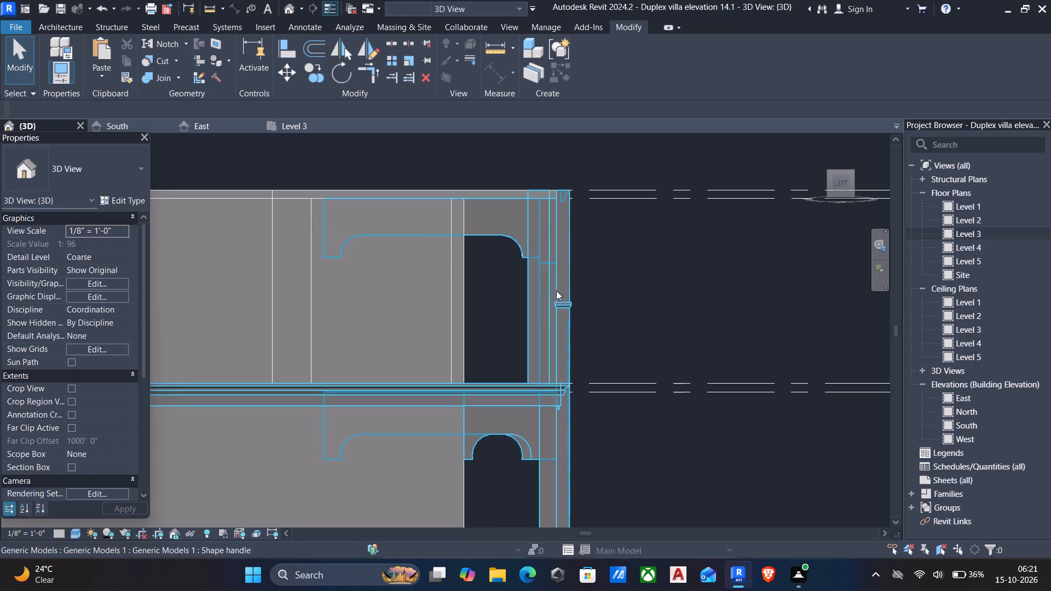
pyautogui.click(591, 56)
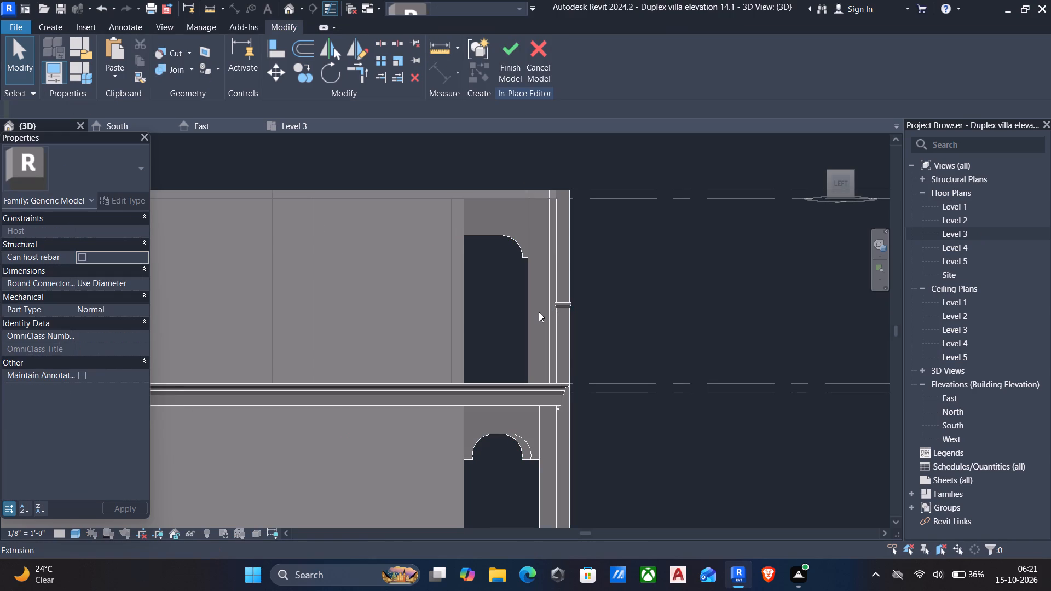
# Shift the four-arch wall extrusion back onto the recessed front wall line, with Extrusion End 0' 0" and Extrusion Start about -1' 4".
pyautogui.click(539, 312)
pyautogui.click(525, 304)
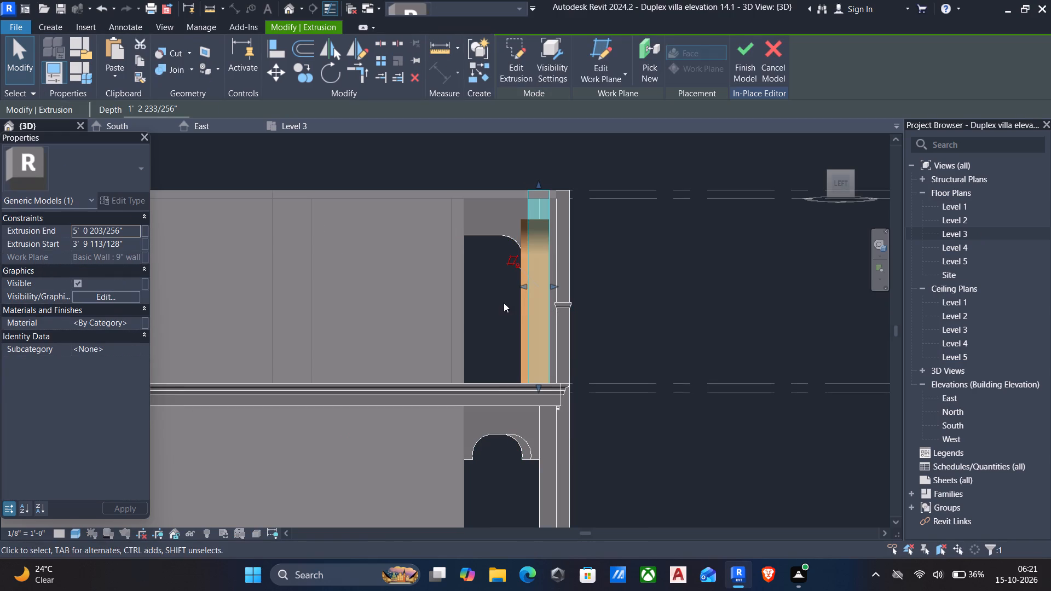
pyautogui.moveTo(522, 286); pyautogui.dragTo(437, 274)
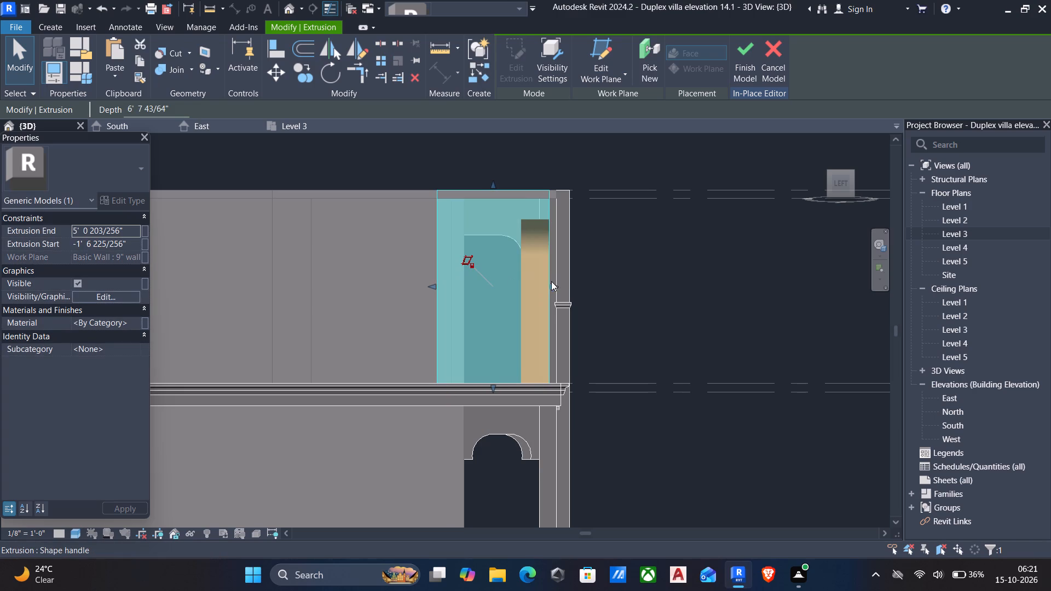
pyautogui.moveTo(552, 286); pyautogui.dragTo(505, 276)
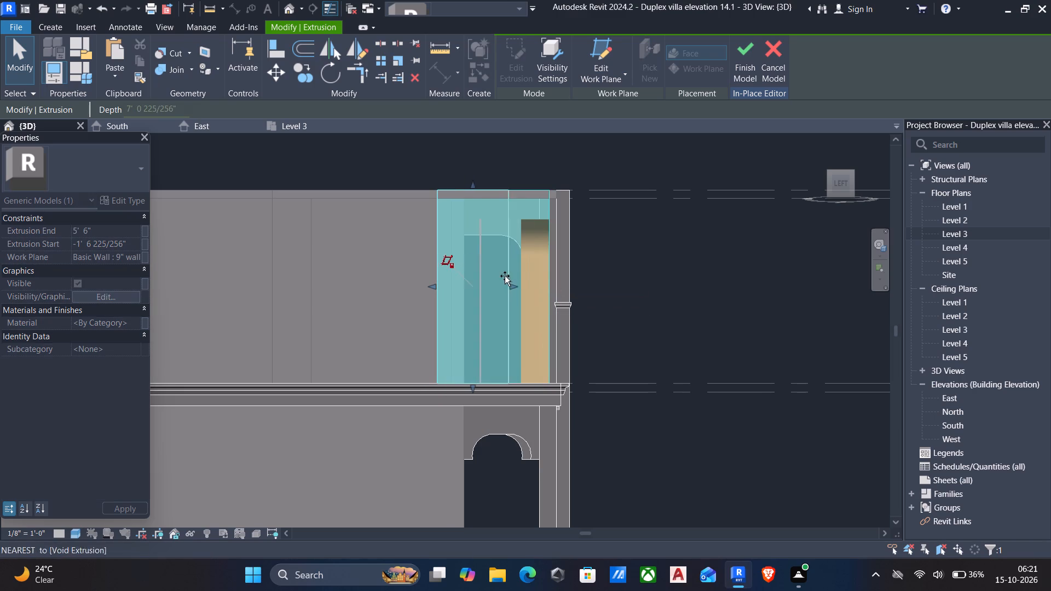
pyautogui.moveTo(505, 276); pyautogui.dragTo(468, 276)
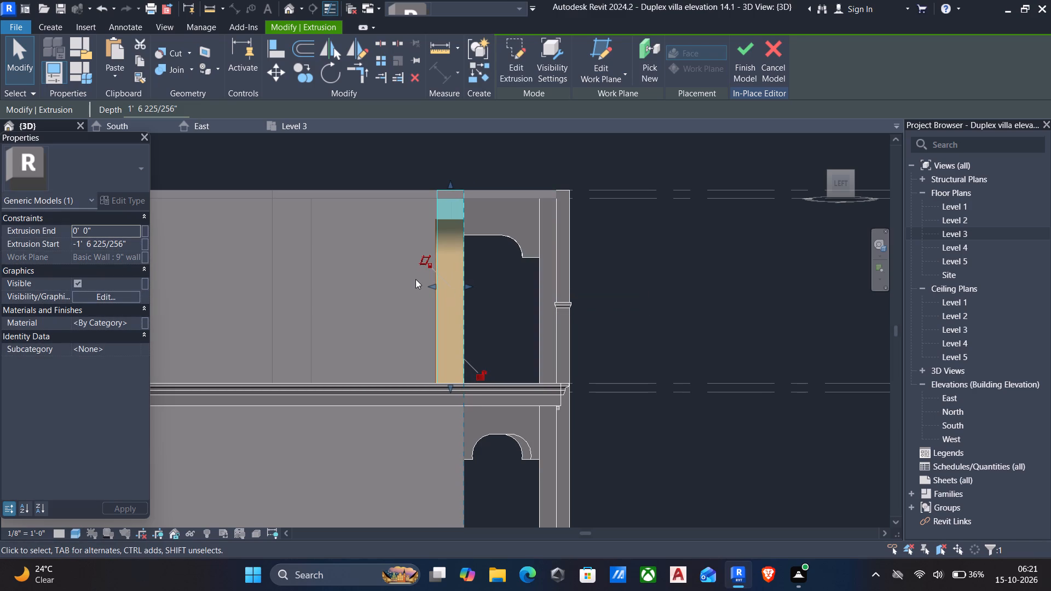
pyautogui.moveTo(429, 284); pyautogui.dragTo(437, 287)
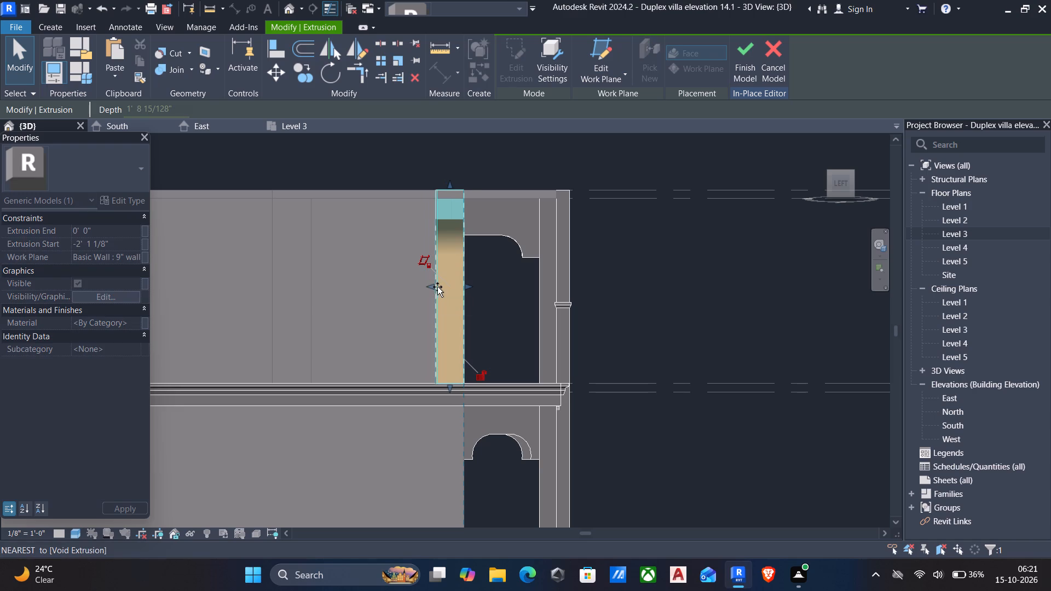
pyautogui.moveTo(437, 287); pyautogui.dragTo(442, 287)
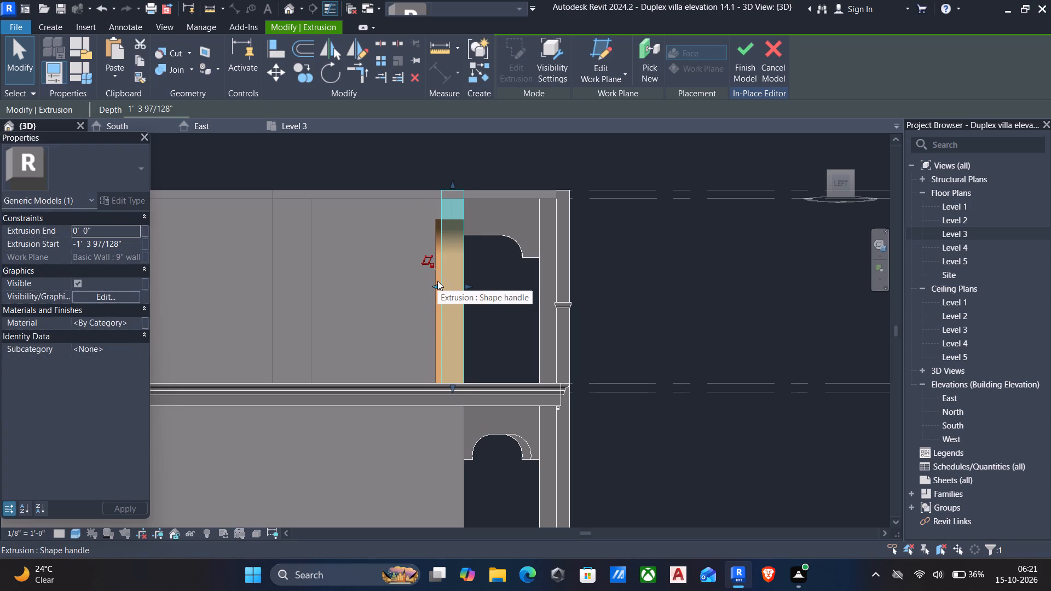
pyautogui.press('Escape')
# Lower the top of the upper four-arch wall extrusion to the underside of the roof slab.
pyautogui.scroll(-3, 463, 306)
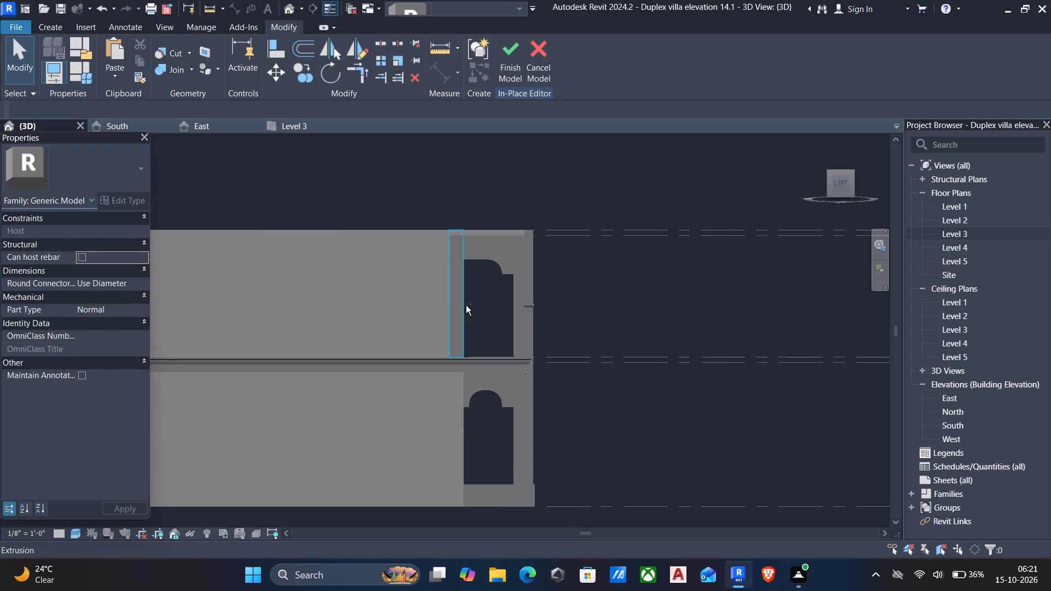
pyautogui.keyDown('shift'); pyautogui.moveTo(466, 305); pyautogui.dragTo(302, 341, button='middle'); pyautogui.keyUp('shift')
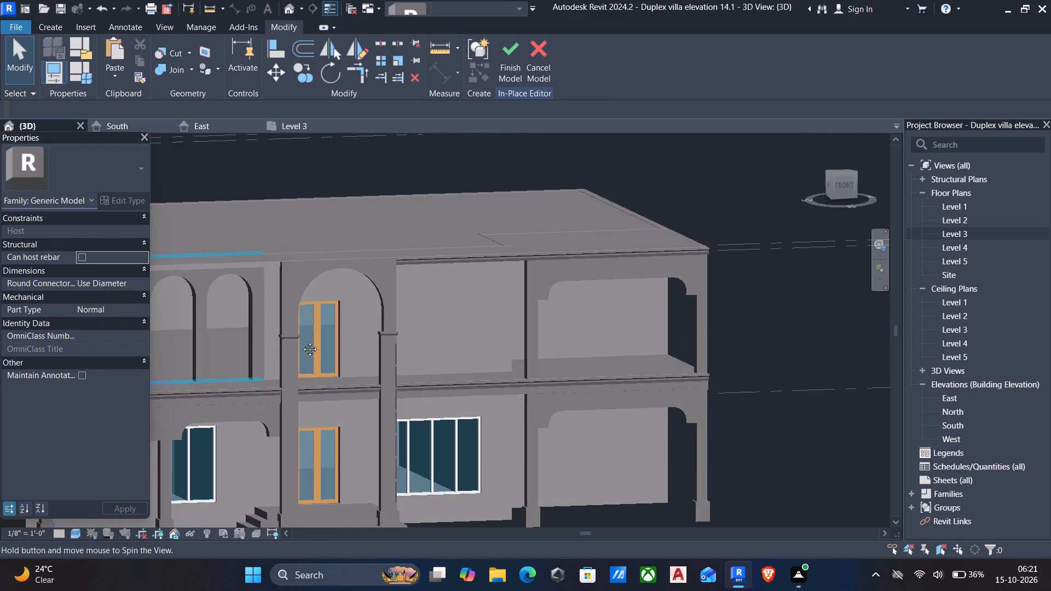
pyautogui.keyDown('shift'); pyautogui.moveTo(302, 341); pyautogui.dragTo(527, 343, button='middle'); pyautogui.keyUp('shift')
pyautogui.scroll(1, 238, 304)
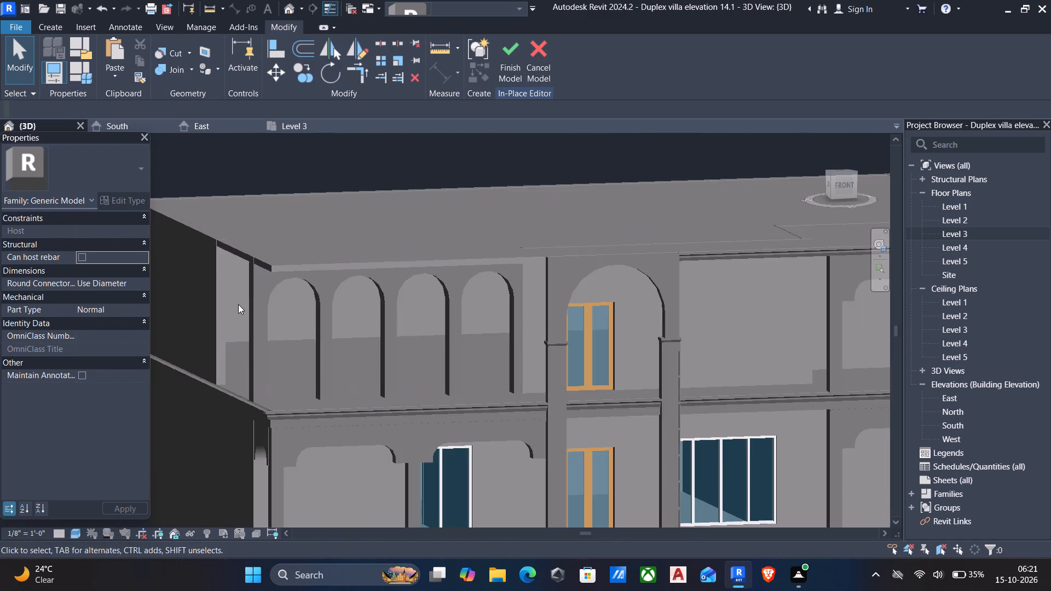
pyautogui.scroll(1, 261, 260)
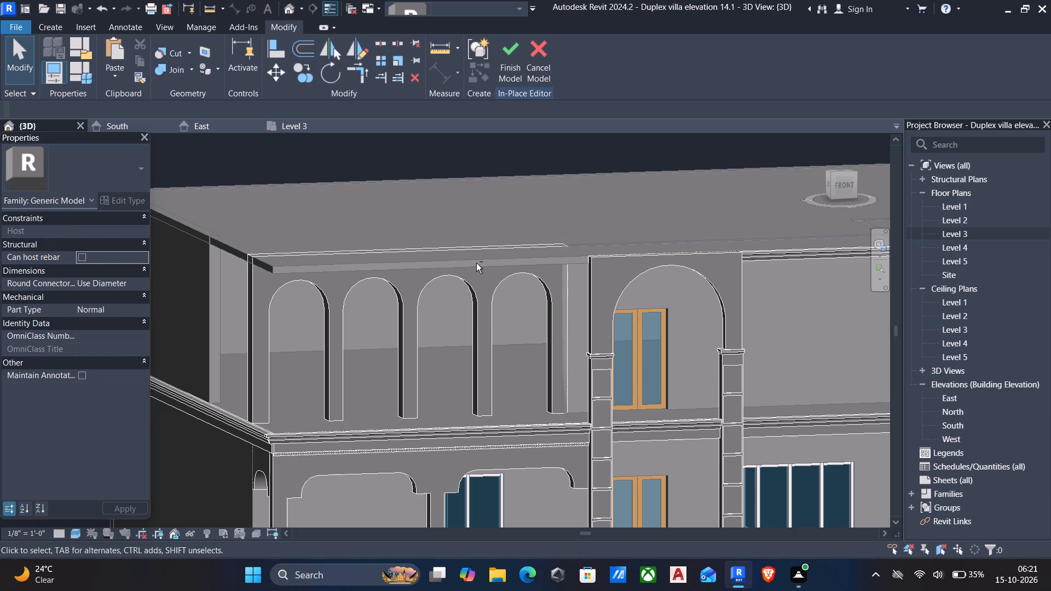
pyautogui.keyDown('shift'); pyautogui.moveTo(476, 264); pyautogui.dragTo(505, 253, button='middle'); pyautogui.keyUp('shift')
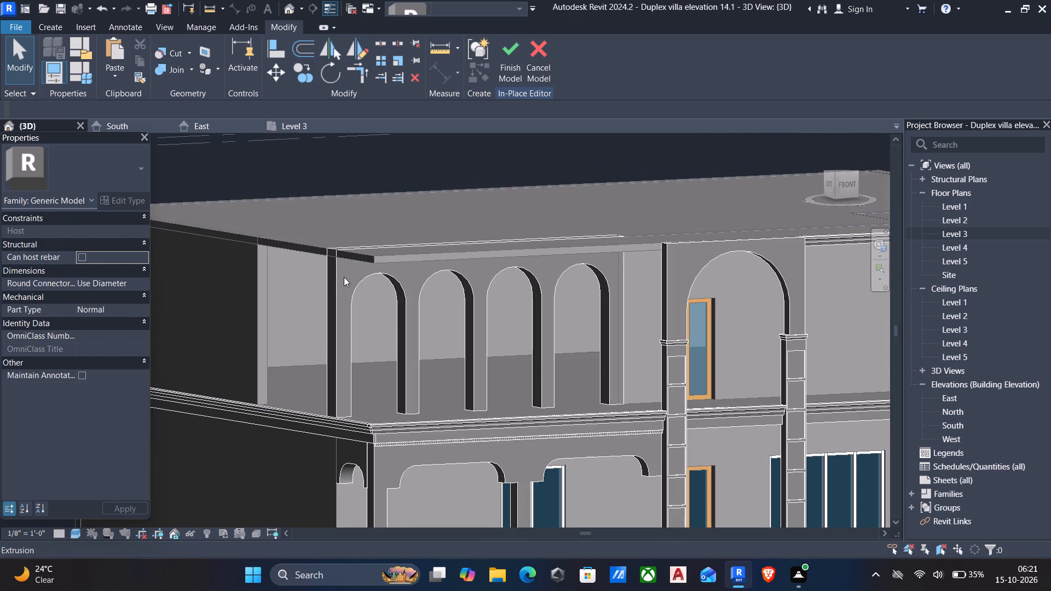
pyautogui.click(333, 279)
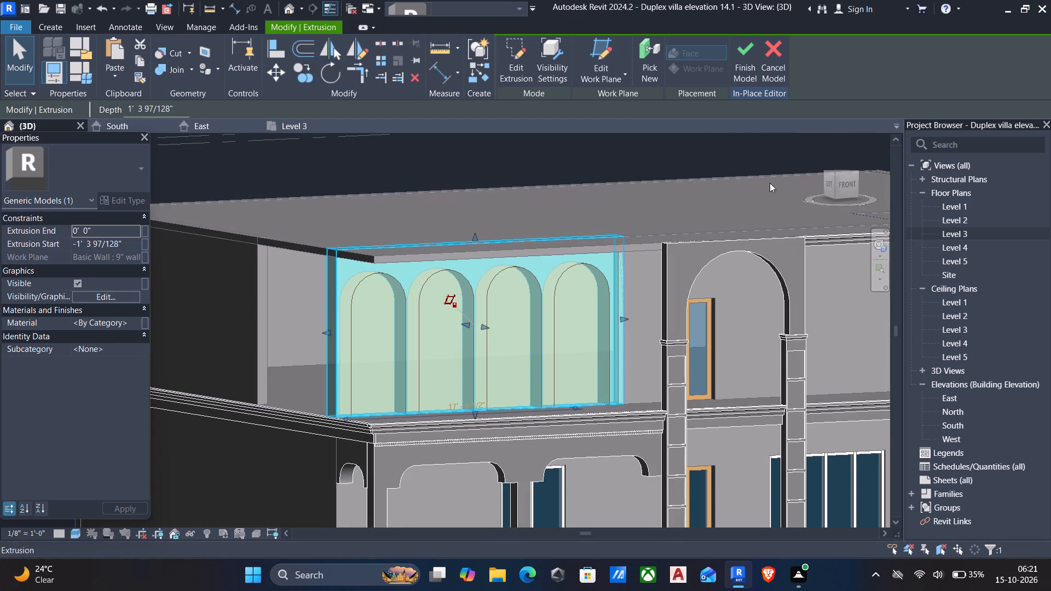
pyautogui.click(825, 183)
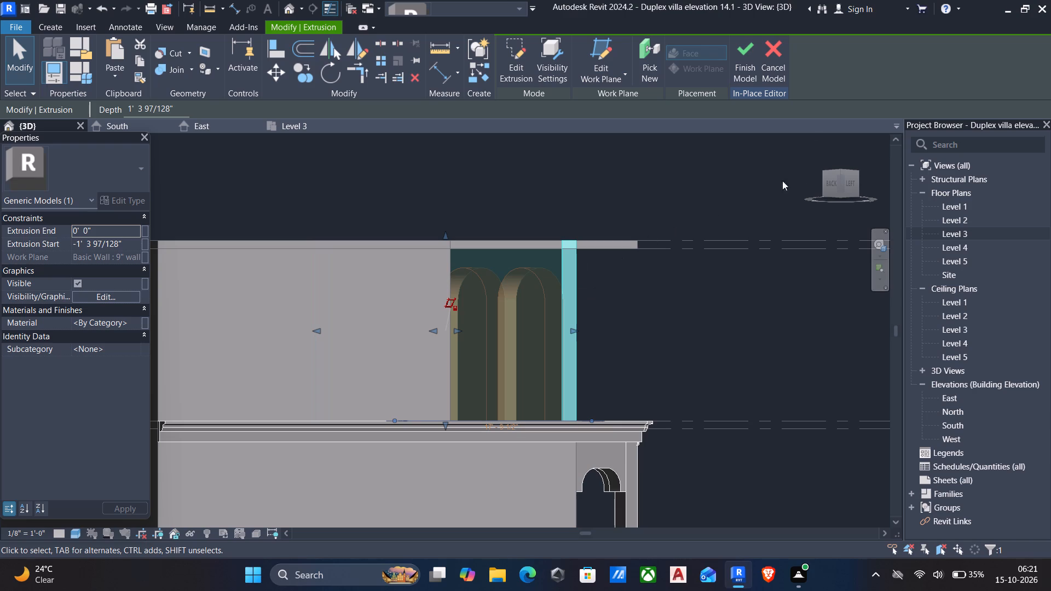
pyautogui.click(854, 182)
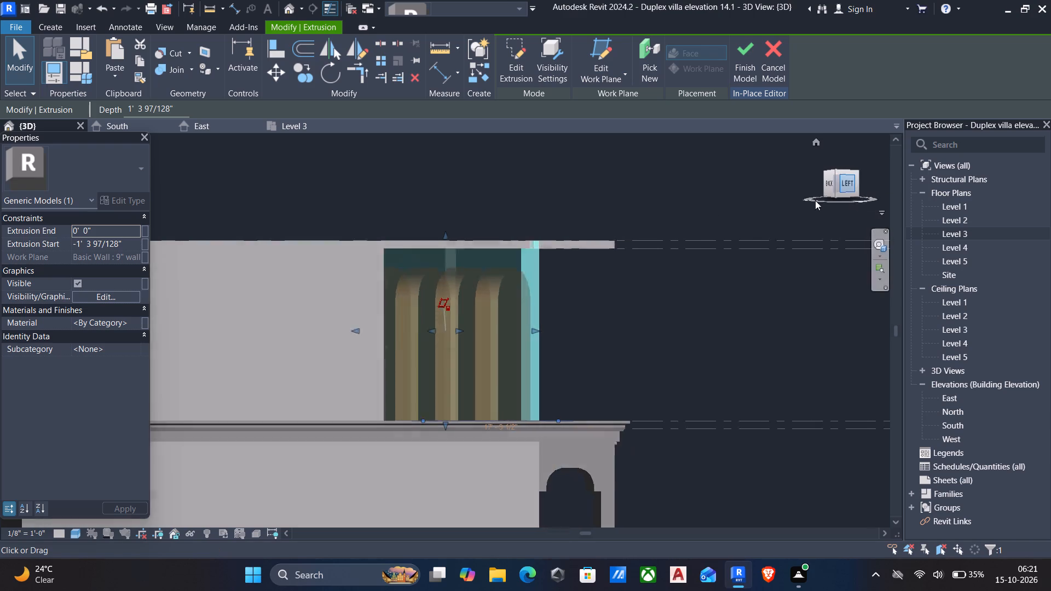
pyautogui.scroll(5, 409, 242)
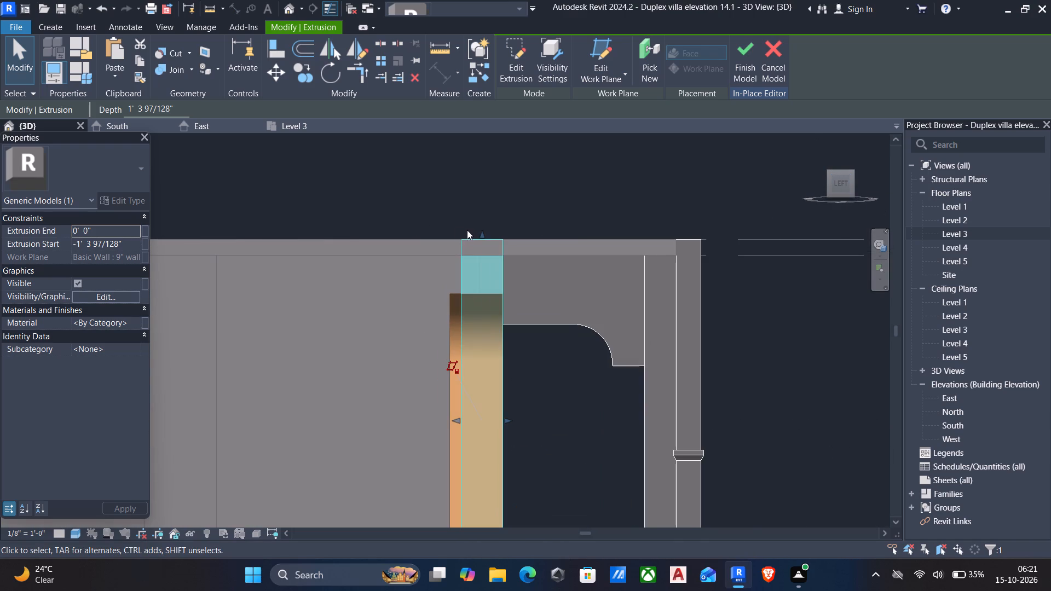
pyautogui.moveTo(481, 233); pyautogui.dragTo(481, 252)
pyautogui.press('Escape')
# Check the four-arch wall from the front and west side and finish editing its in-place model.
pyautogui.scroll(-4, 539, 269)
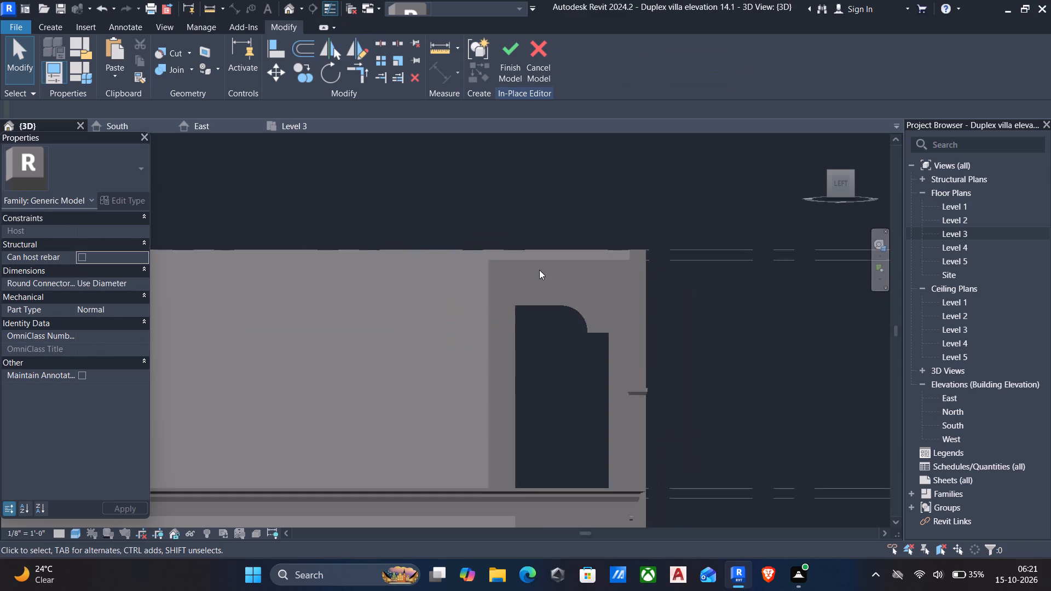
pyautogui.keyDown('shift'); pyautogui.moveTo(327, 344); pyautogui.dragTo(299, 344, button='middle'); pyautogui.keyUp('shift')
pyautogui.scroll(-4, 299, 344)
pyautogui.keyDown('shift'); pyautogui.moveTo(368, 326); pyautogui.dragTo(291, 386, button='middle'); pyautogui.keyUp('shift')
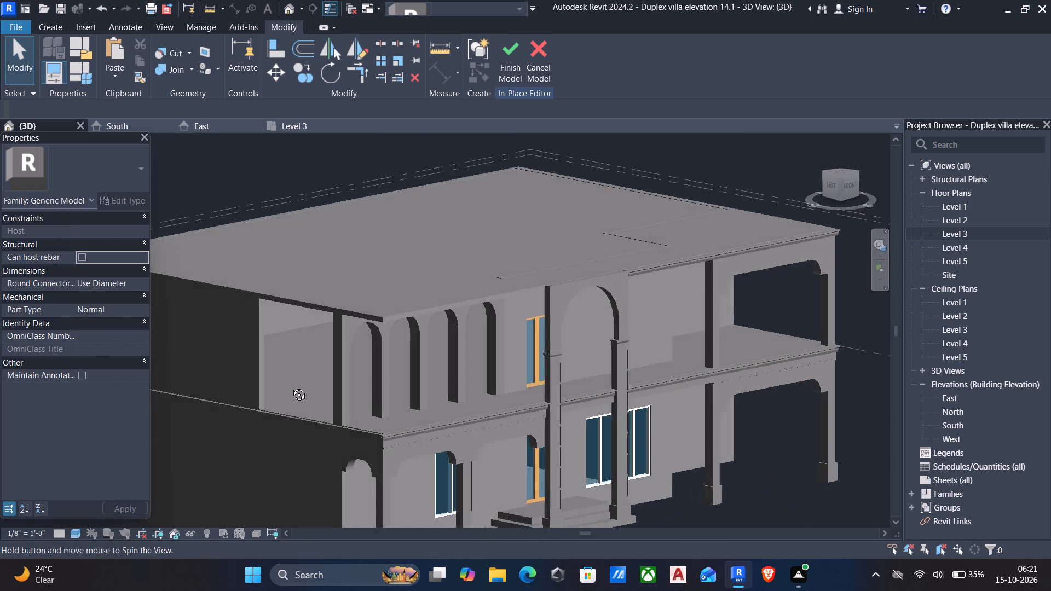
pyautogui.keyDown('shift'); pyautogui.moveTo(291, 386); pyautogui.dragTo(409, 360, button='middle'); pyautogui.keyUp('shift')
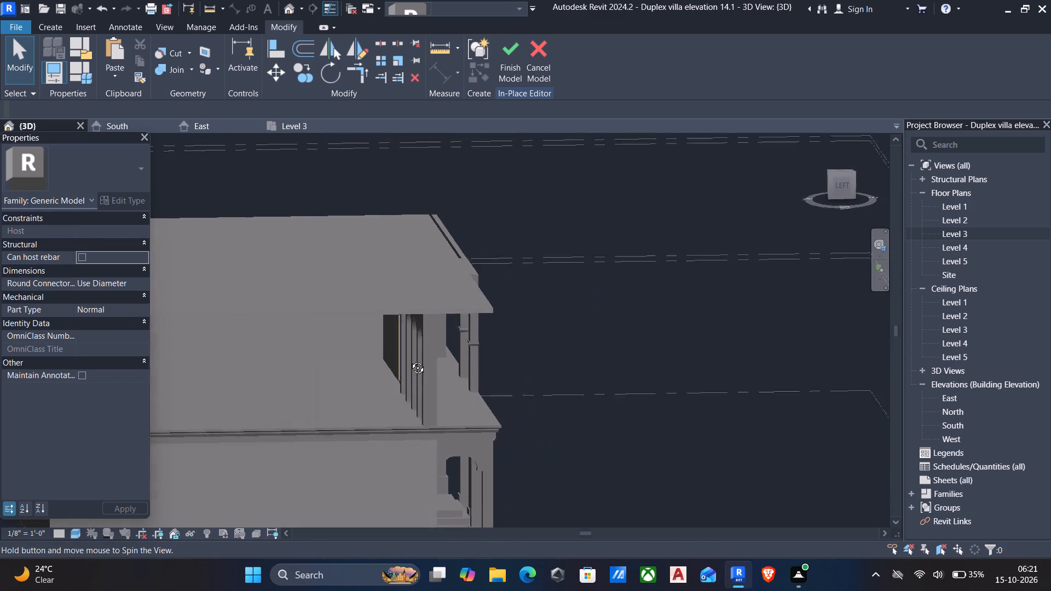
pyautogui.keyDown('shift'); pyautogui.moveTo(409, 360); pyautogui.dragTo(360, 337, button='middle'); pyautogui.keyUp('shift')
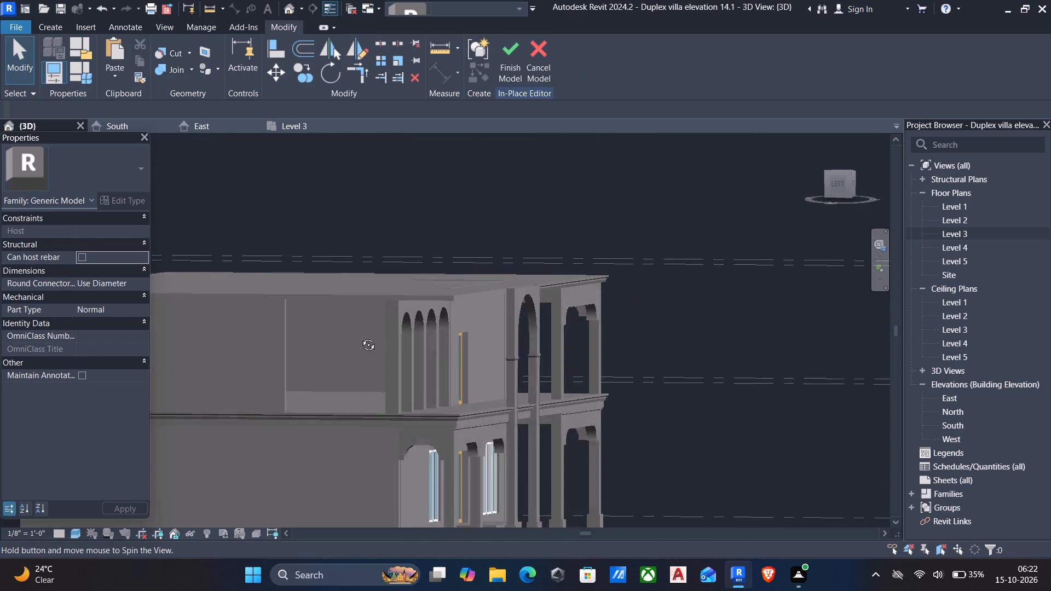
pyautogui.keyDown('shift'); pyautogui.moveTo(360, 337); pyautogui.dragTo(233, 354, button='middle'); pyautogui.keyUp('shift')
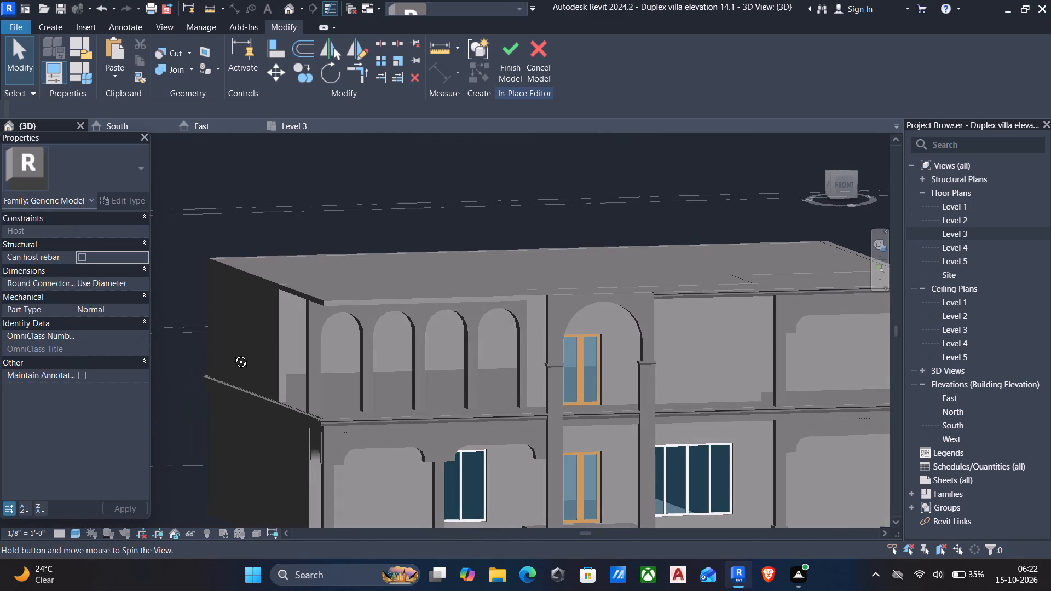
pyautogui.keyDown('shift'); pyautogui.moveTo(233, 354); pyautogui.dragTo(216, 358, button='middle'); pyautogui.keyUp('shift')
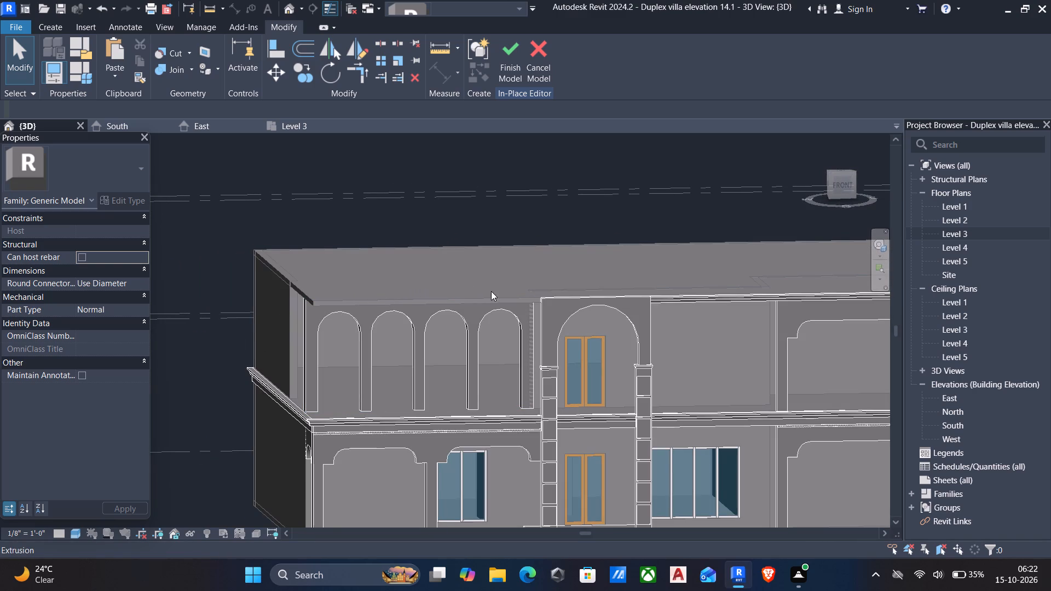
pyautogui.scroll(1, 490, 95)
pyautogui.click(508, 50)
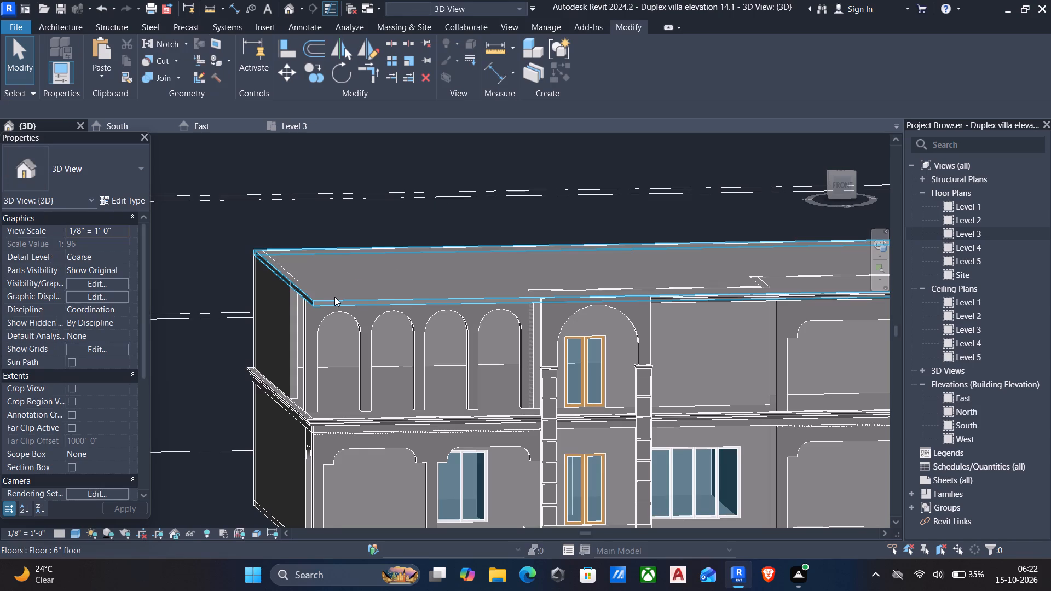
# Change the top constraint of the Level 3 front wall behind the central arch to the level giving an 11' 0" height.
pyautogui.click(584, 288)
pyautogui.moveTo(632, 330); pyautogui.dragTo(585, 384, button='middle')
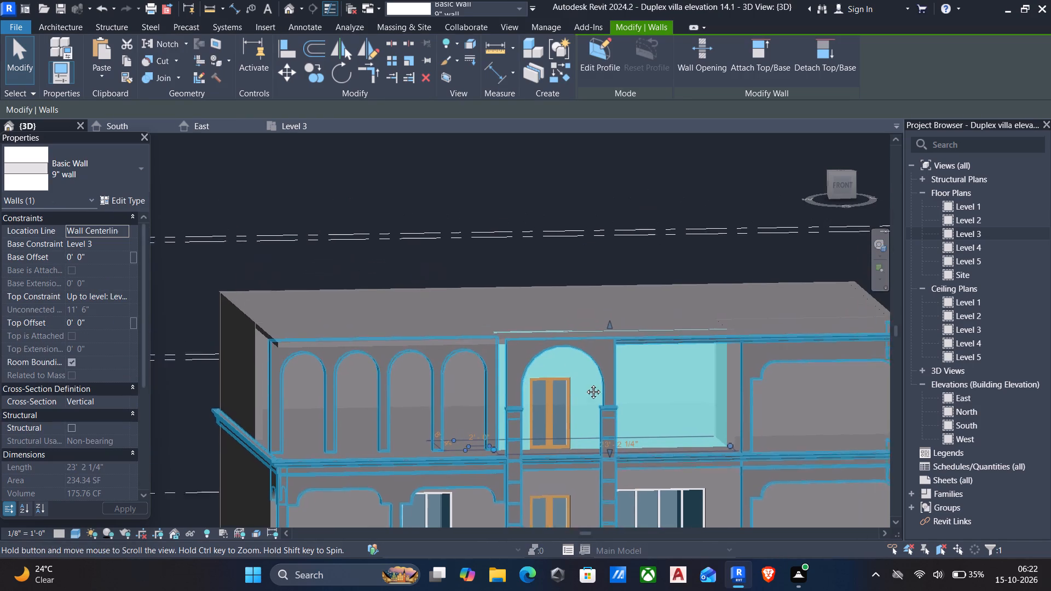
pyautogui.moveTo(585, 384); pyautogui.dragTo(579, 388, button='middle')
pyautogui.keyDown('shift'); pyautogui.moveTo(561, 394); pyautogui.dragTo(622, 380, button='middle'); pyautogui.keyUp('shift')
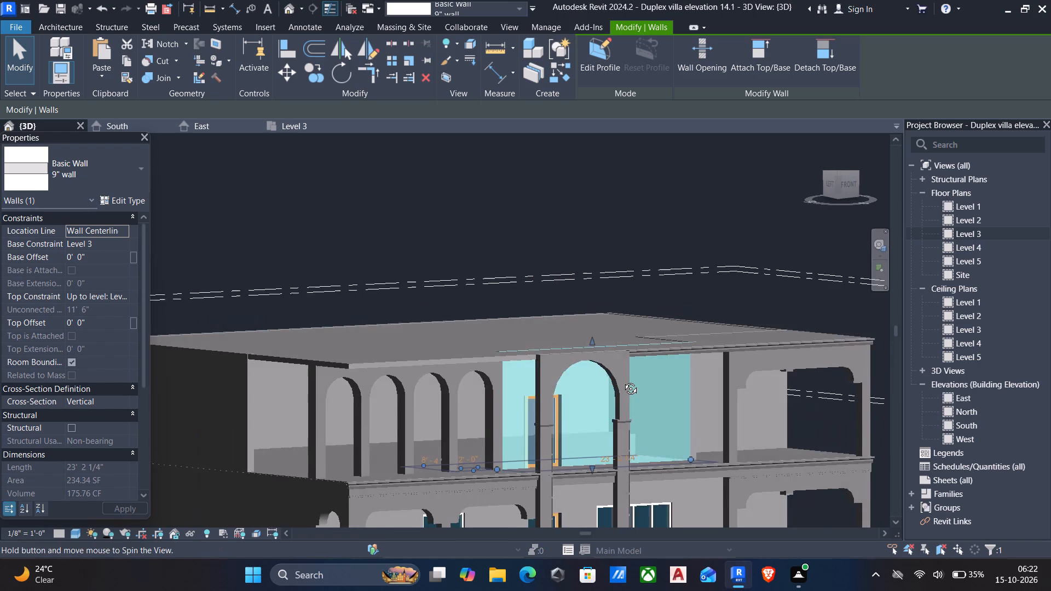
pyautogui.keyDown('shift'); pyautogui.moveTo(622, 380); pyautogui.dragTo(547, 385, button='middle'); pyautogui.keyUp('shift')
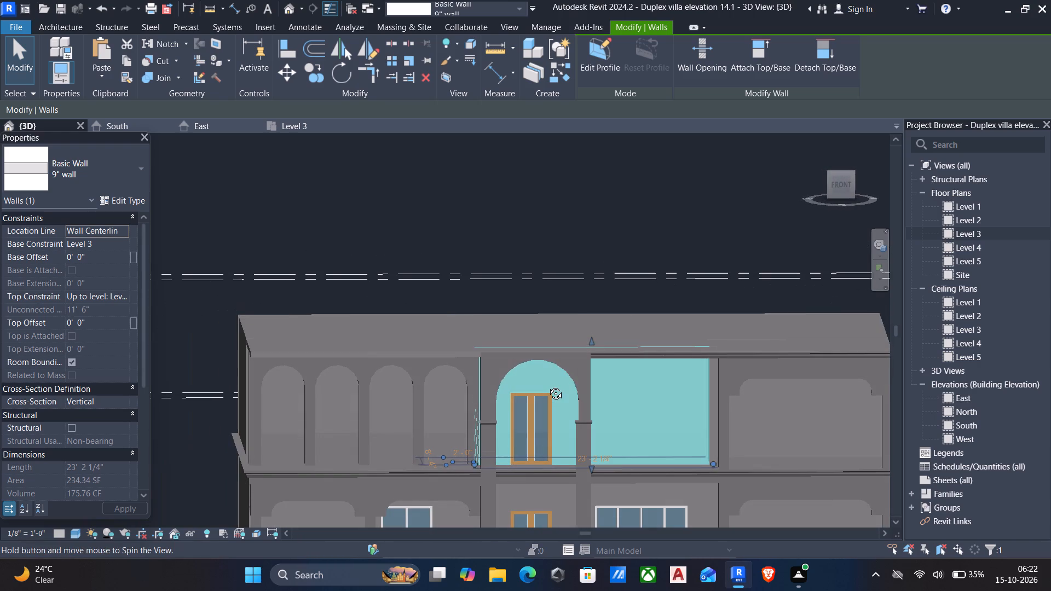
pyautogui.keyDown('shift'); pyautogui.moveTo(547, 385); pyautogui.dragTo(547, 385, button='middle'); pyautogui.keyUp('shift')
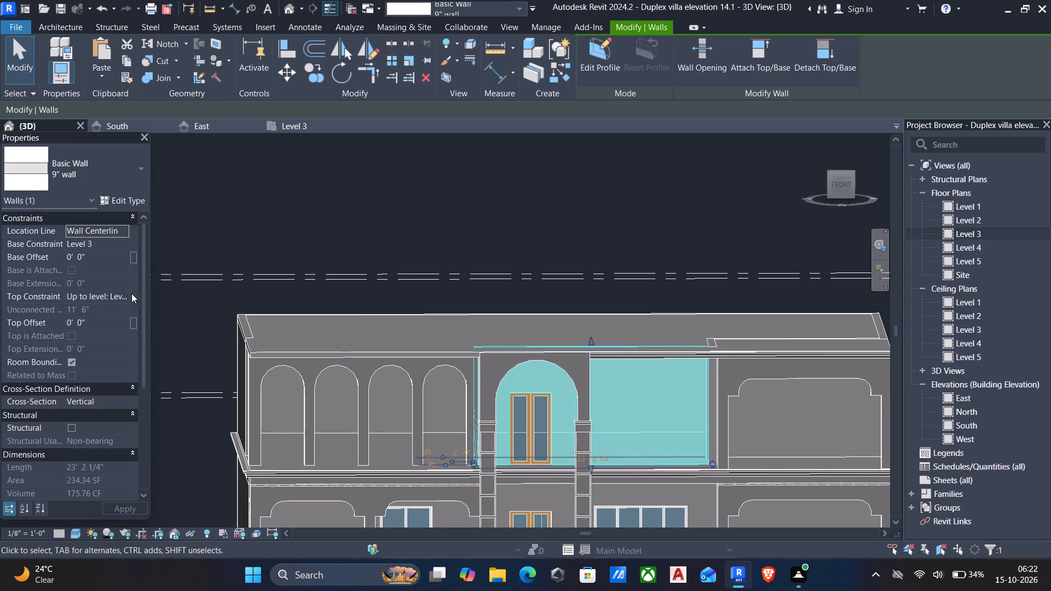
pyautogui.click(123, 295)
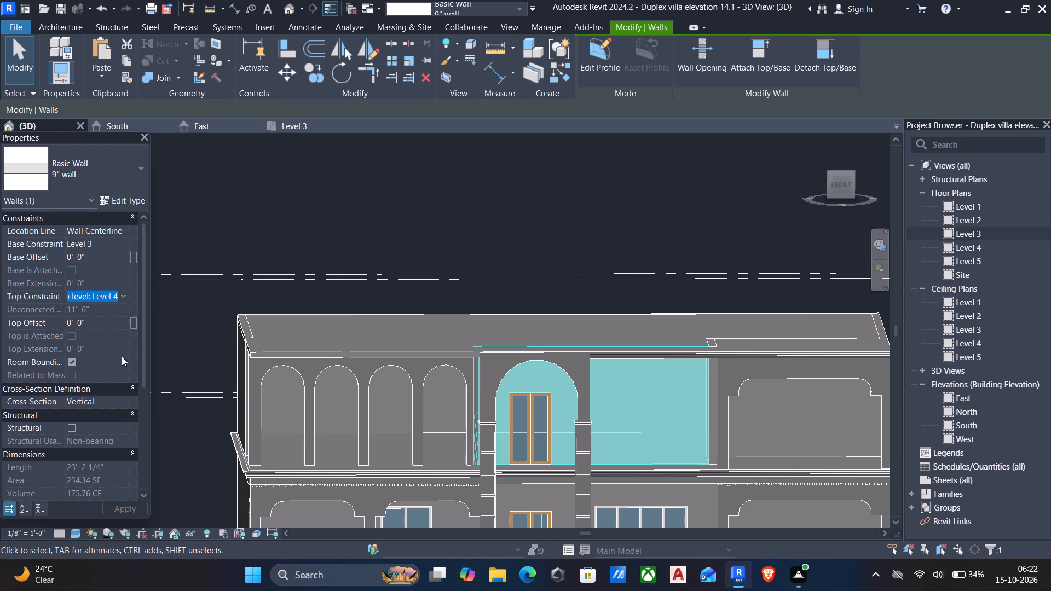
pyautogui.scroll(-5, 120, 355)
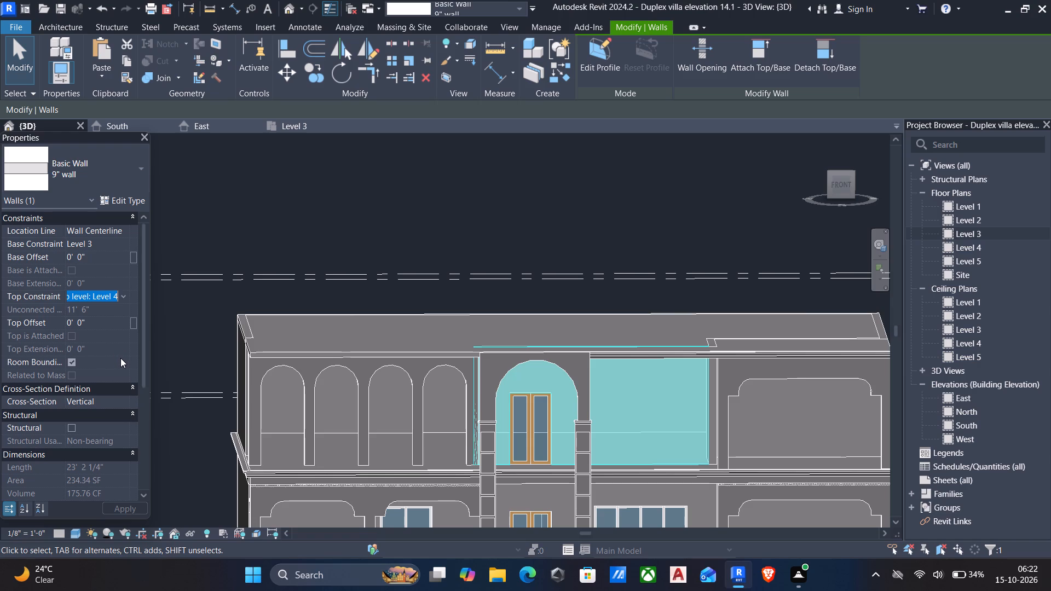
pyautogui.click(122, 354)
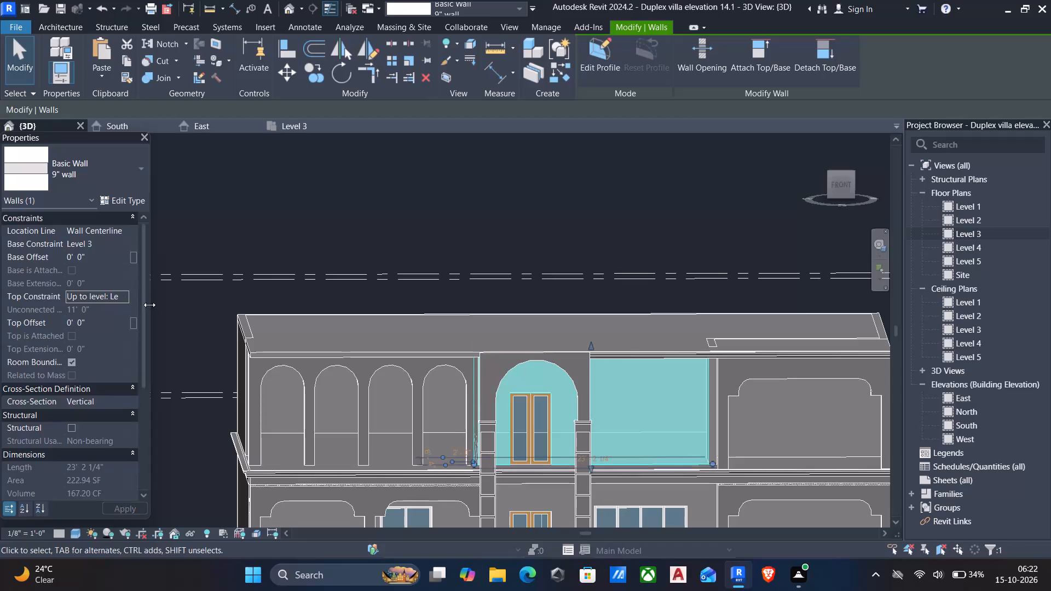
# Select the Level 3 exterior walls around the house, including the front walls, and set their shared top constraint to Level 5.
pyautogui.click(758, 339)
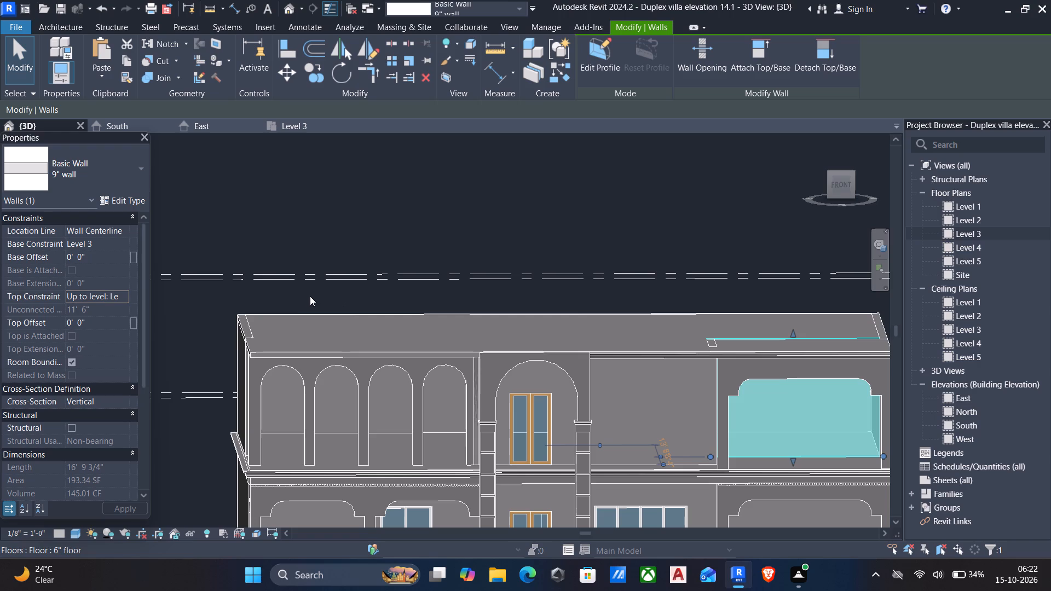
pyautogui.keyDown('shift'); pyautogui.moveTo(240, 358); pyautogui.dragTo(335, 314, button='middle'); pyautogui.keyUp('shift')
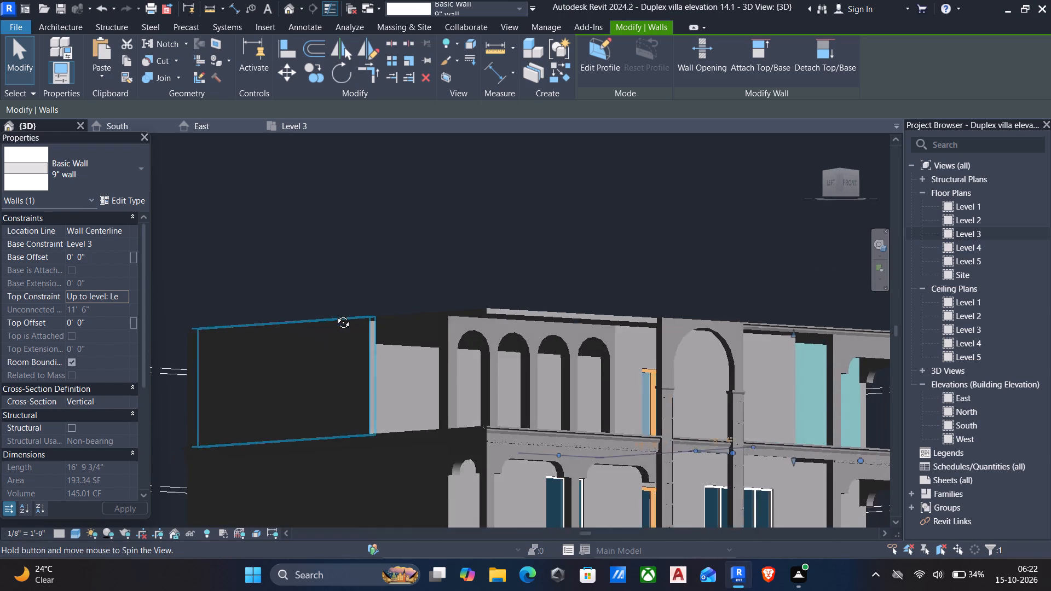
pyautogui.keyDown('shift'); pyautogui.moveTo(335, 314); pyautogui.dragTo(336, 313, button='middle'); pyautogui.keyUp('shift')
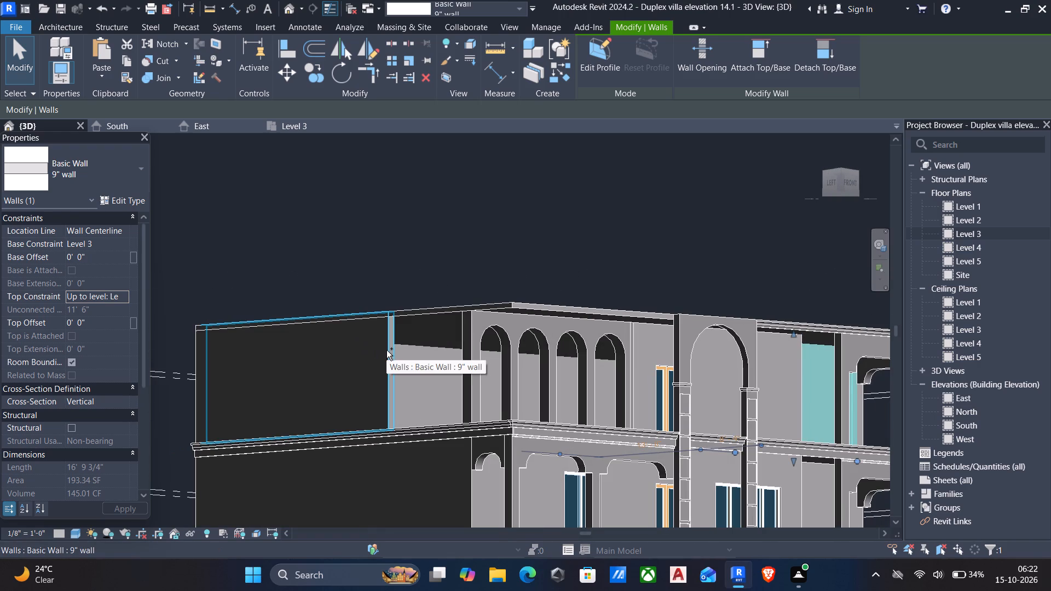
pyautogui.keyDown('ctrl'); pyautogui.click(386, 350); pyautogui.keyUp('ctrl')
pyautogui.scroll(-6, 386, 350)
pyautogui.keyDown('shift'); pyautogui.moveTo(388, 354); pyautogui.dragTo(557, 424, button='middle'); pyautogui.keyUp('shift')
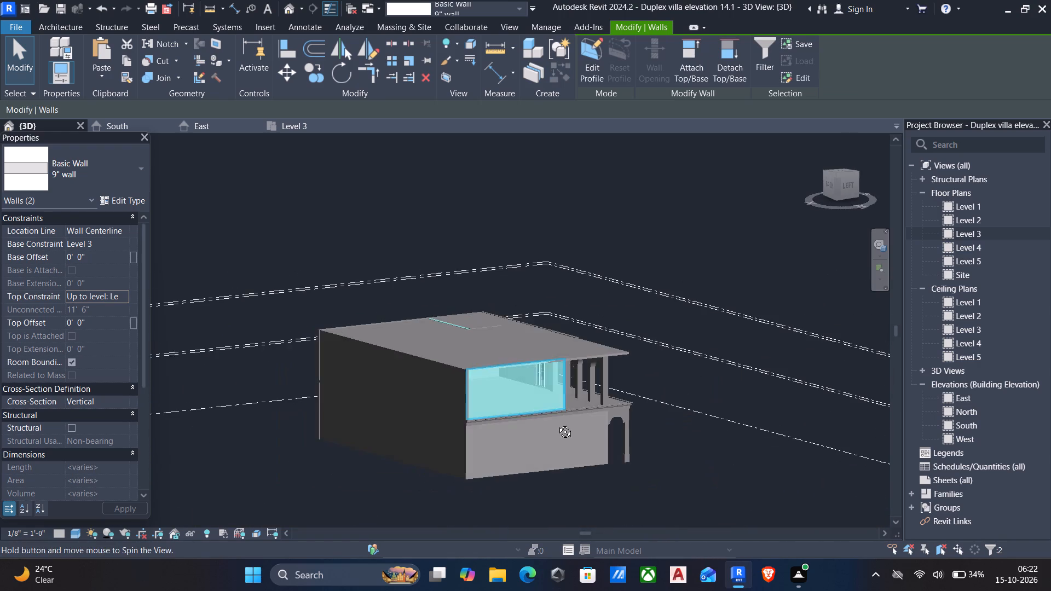
pyautogui.keyDown('shift'); pyautogui.moveTo(557, 424); pyautogui.dragTo(557, 424, button='middle'); pyautogui.keyUp('shift')
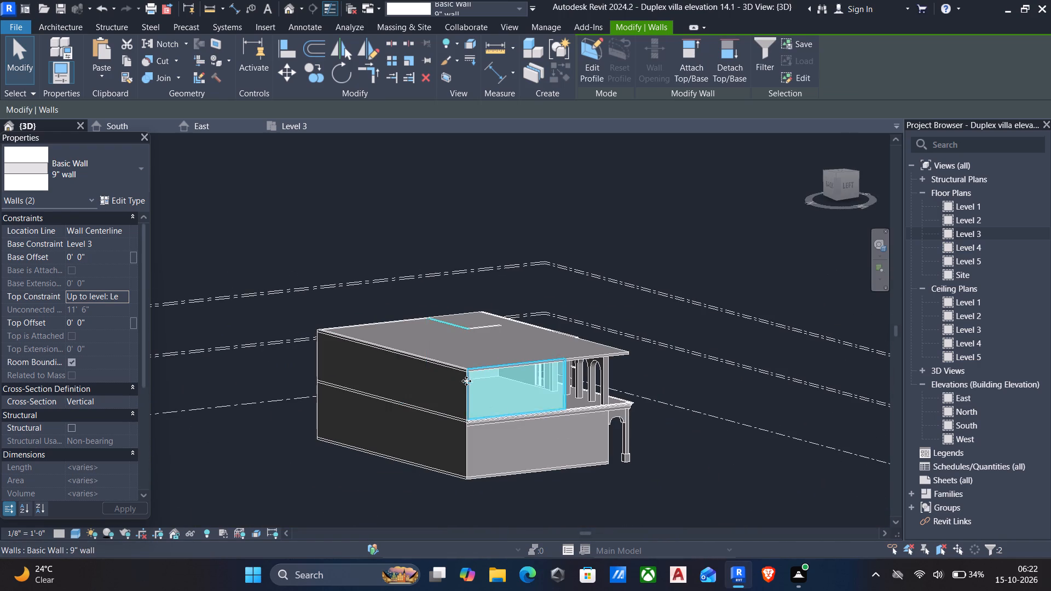
pyautogui.keyDown('ctrl'); pyautogui.click(466, 390); pyautogui.keyUp('ctrl')
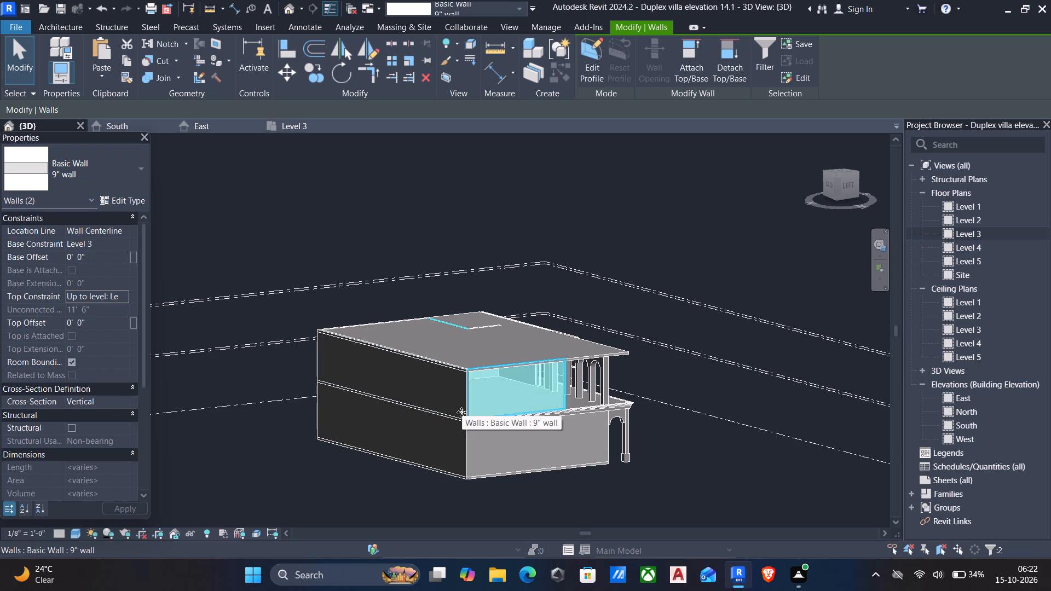
pyautogui.keyDown('ctrl'); pyautogui.scroll(5, 462, 385); pyautogui.keyUp('ctrl')
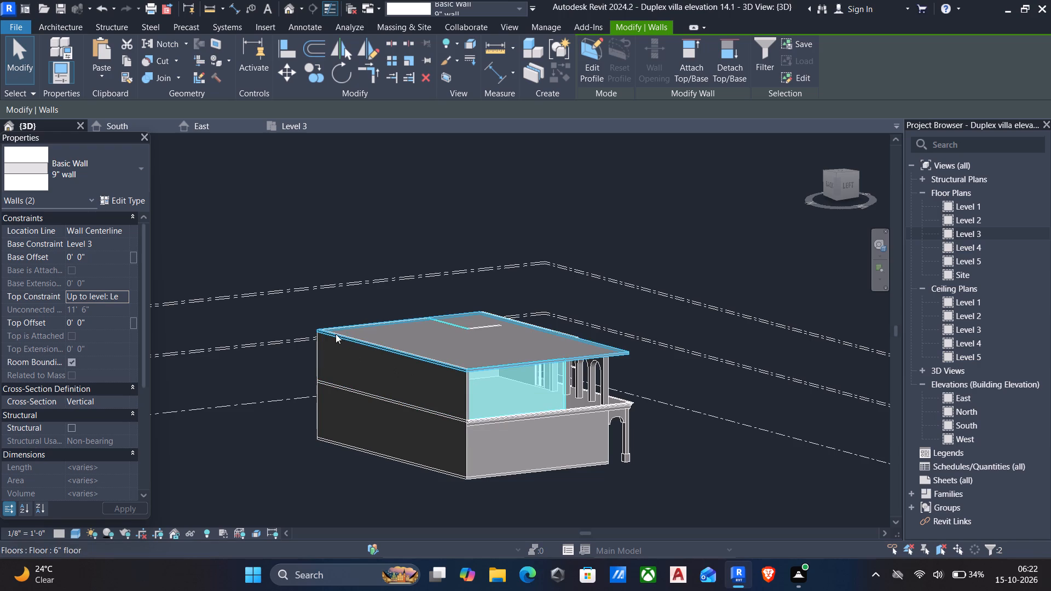
pyautogui.keyDown('ctrl'); pyautogui.click(333, 338); pyautogui.keyUp('ctrl')
pyautogui.scroll(-1, 333, 338)
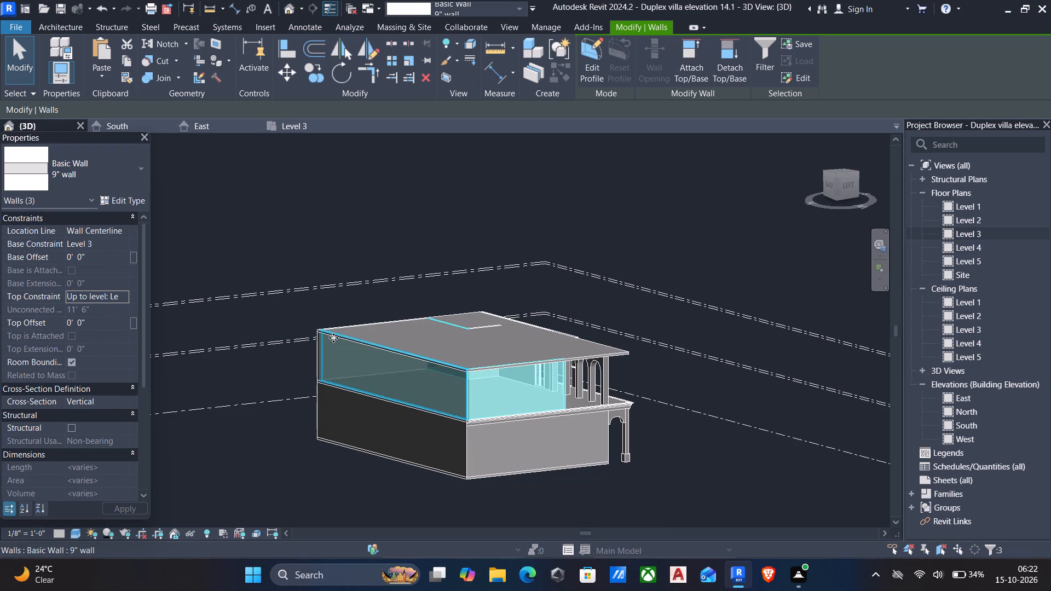
pyautogui.keyDown('shift'); pyautogui.moveTo(334, 349); pyautogui.dragTo(586, 395, button='middle'); pyautogui.keyUp('shift')
pyautogui.keyDown('shift'); pyautogui.scroll(1, 586, 395); pyautogui.keyUp('shift')
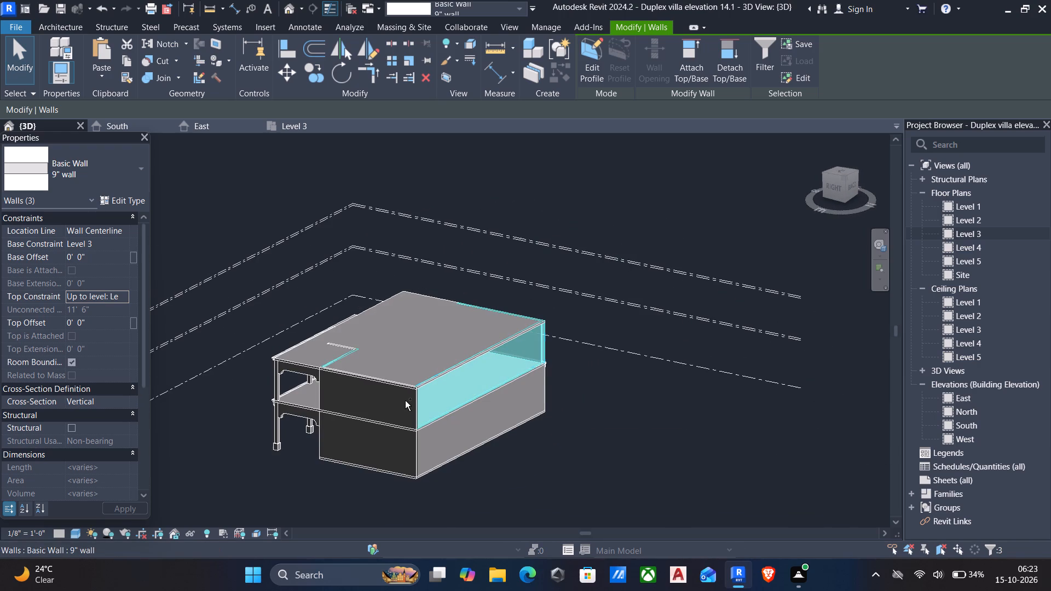
pyautogui.keyDown('ctrl'); pyautogui.click(409, 426); pyautogui.keyUp('ctrl')
pyautogui.keyDown('shift'); pyautogui.moveTo(380, 406); pyautogui.dragTo(414, 403, button='middle'); pyautogui.keyUp('shift')
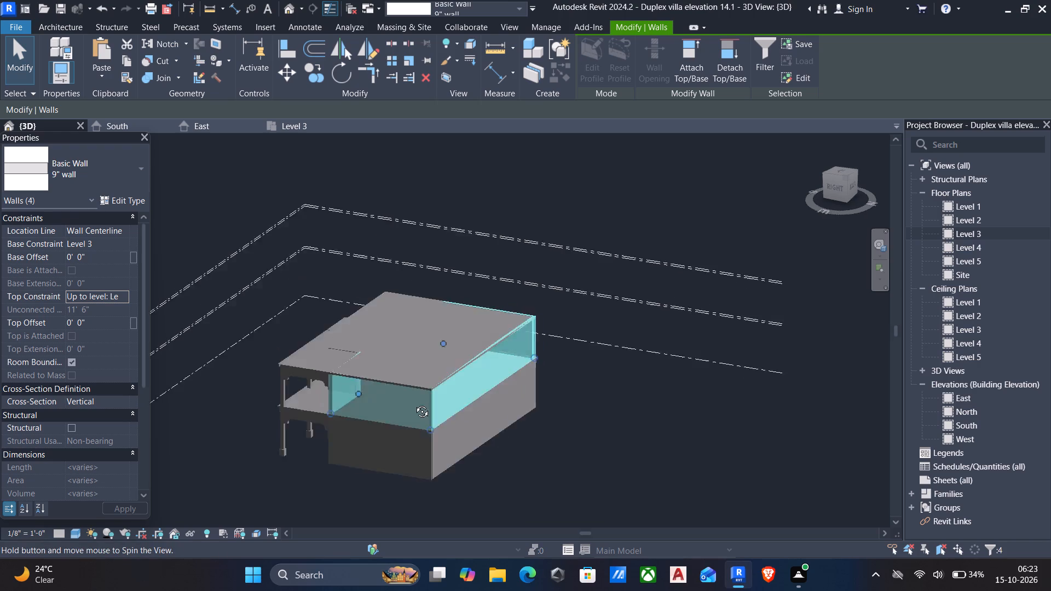
pyautogui.keyDown('shift'); pyautogui.moveTo(414, 403); pyautogui.dragTo(501, 384, button='middle'); pyautogui.keyUp('shift')
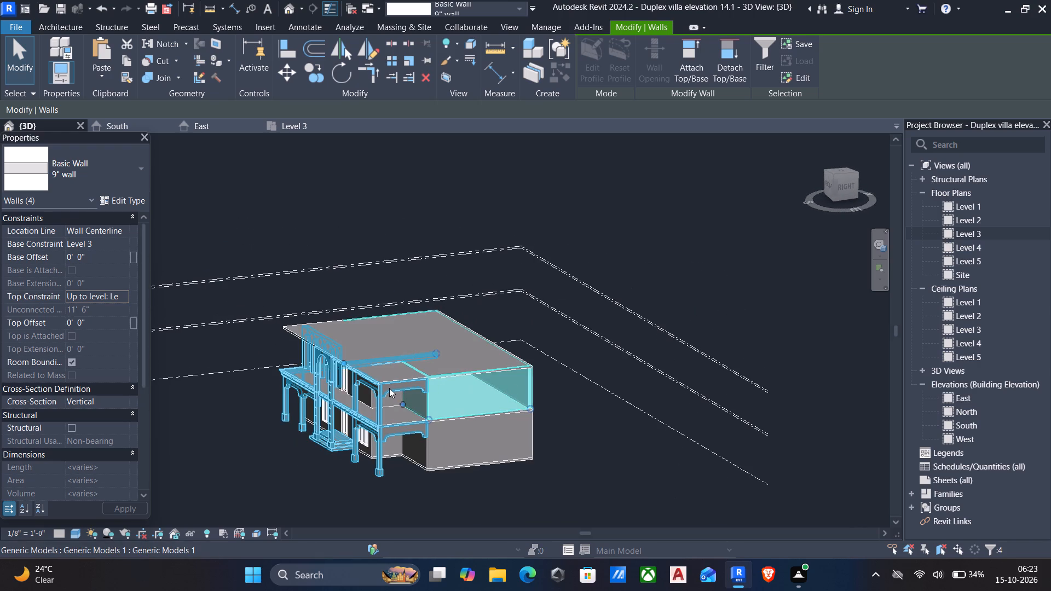
pyautogui.keyDown('shift'); pyautogui.moveTo(383, 384); pyautogui.dragTo(428, 382, button='middle'); pyautogui.keyUp('shift')
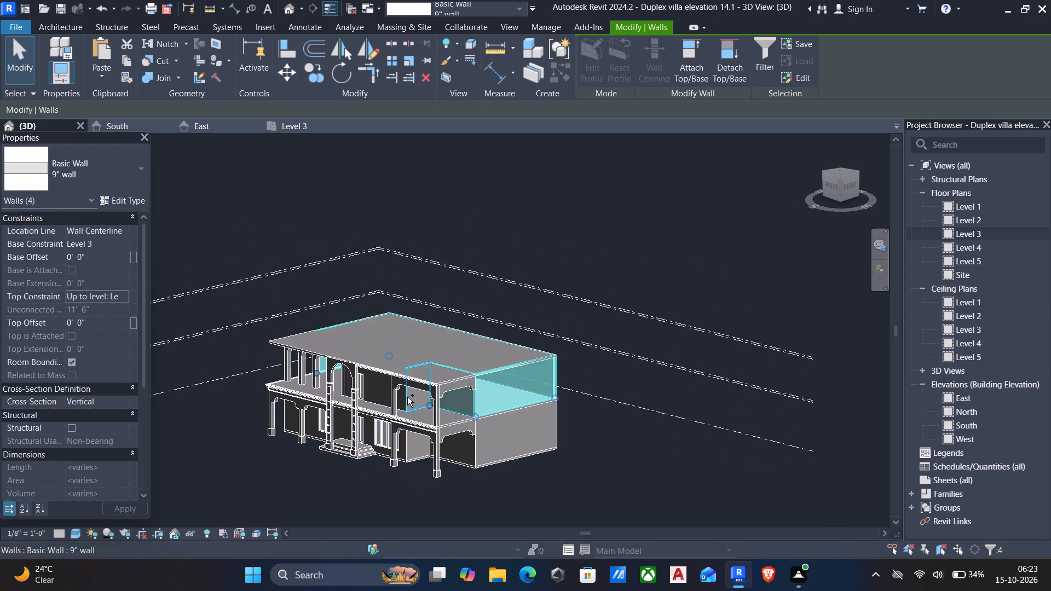
pyautogui.keyDown('ctrl'); pyautogui.click(407, 397); pyautogui.keyUp('ctrl')
pyautogui.keyDown('shift'); pyautogui.moveTo(359, 393); pyautogui.dragTo(386, 400, button='middle'); pyautogui.keyUp('shift')
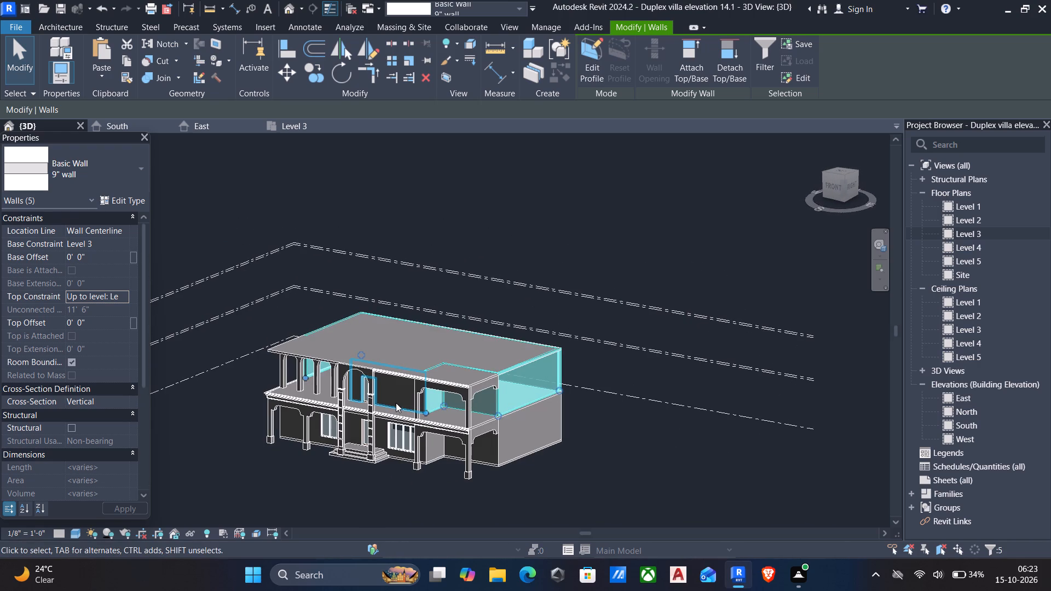
pyautogui.keyDown('ctrl'); pyautogui.click(396, 403); pyautogui.keyUp('ctrl')
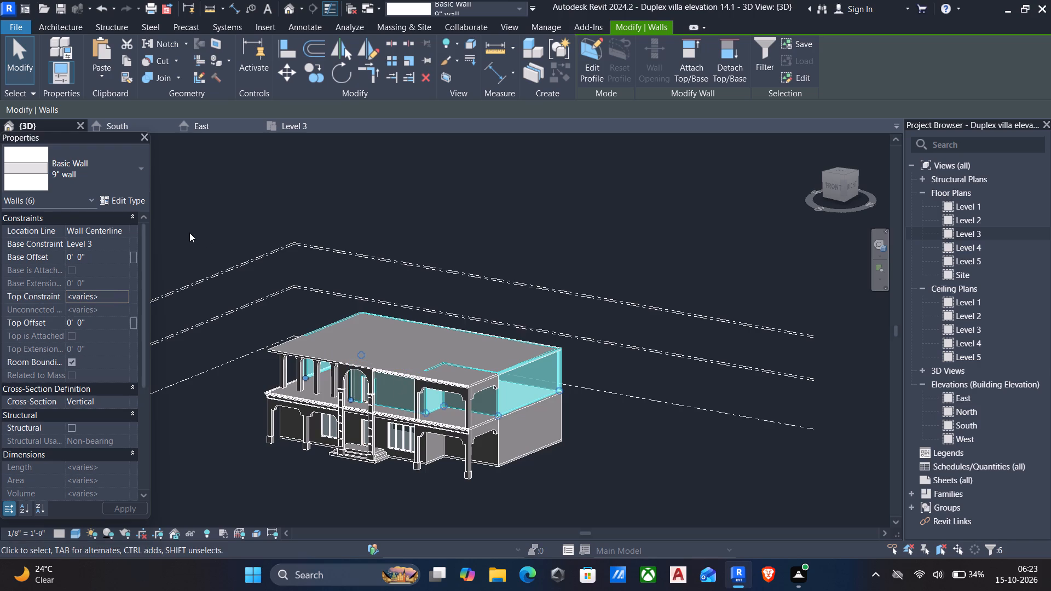
pyautogui.click(120, 298)
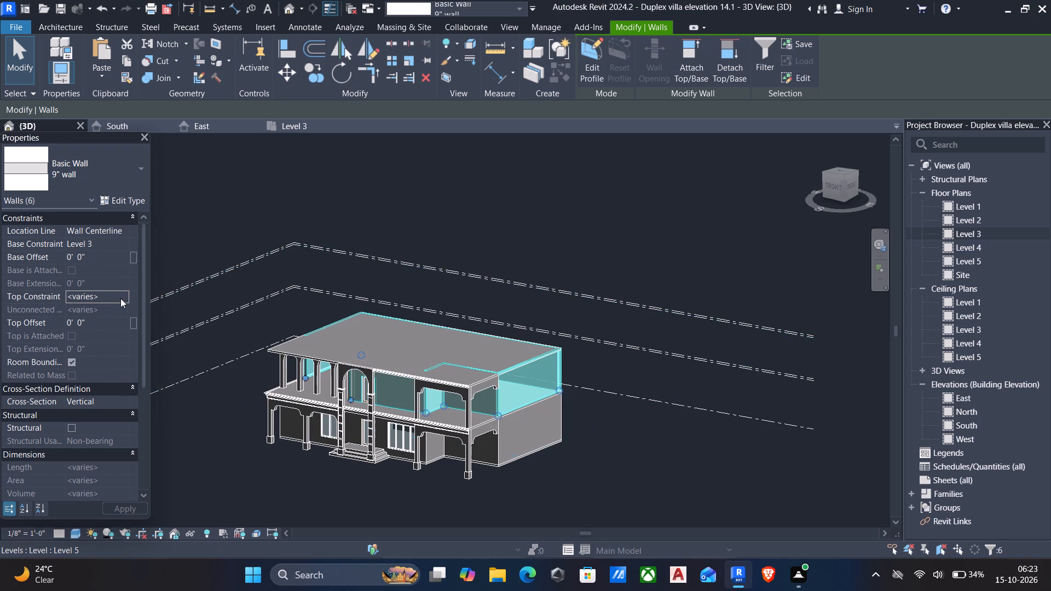
pyautogui.click(116, 351)
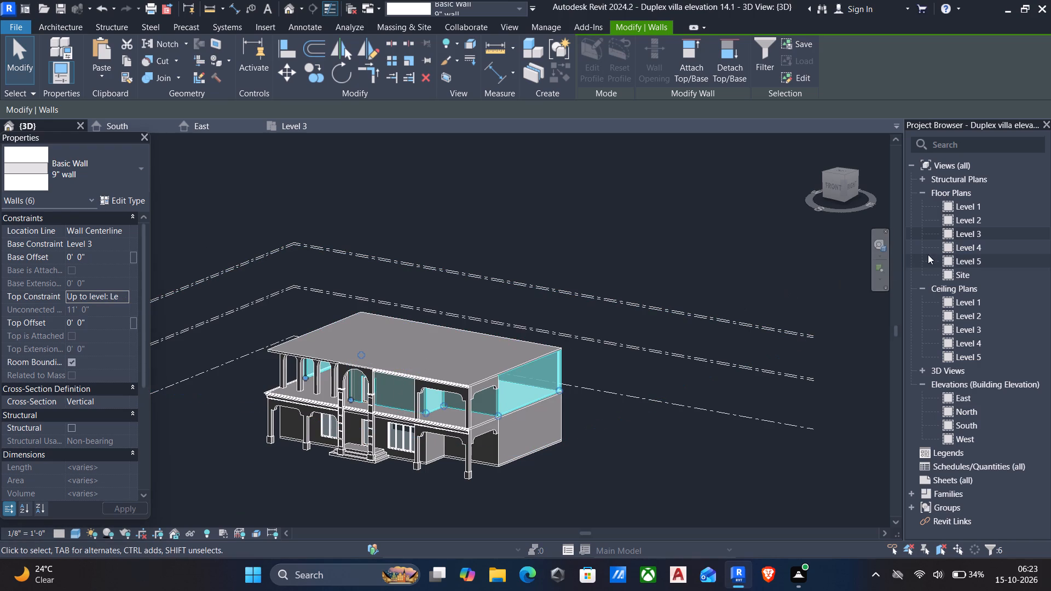
# Open the South elevation and examine the overlapping Level 4 and Level 5 lines, comparing their names and elevations.
pyautogui.moveTo(974, 423); pyautogui.dragTo(982, 442)
pyautogui.doubleClick(963, 428)
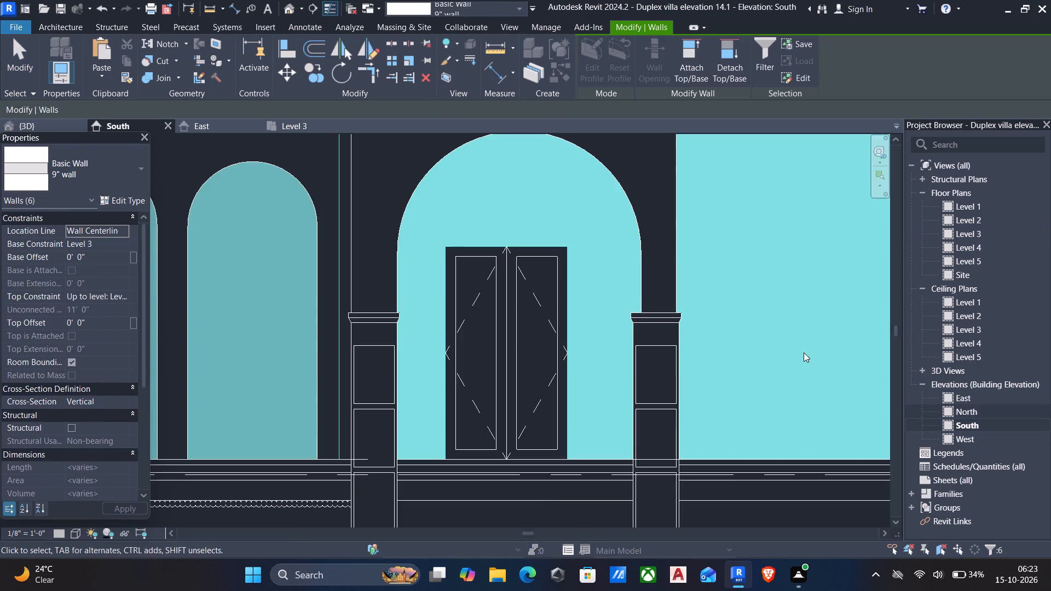
pyautogui.scroll(-7, 754, 339)
pyautogui.moveTo(766, 352); pyautogui.dragTo(512, 398, button='middle')
pyautogui.scroll(-5, 512, 398)
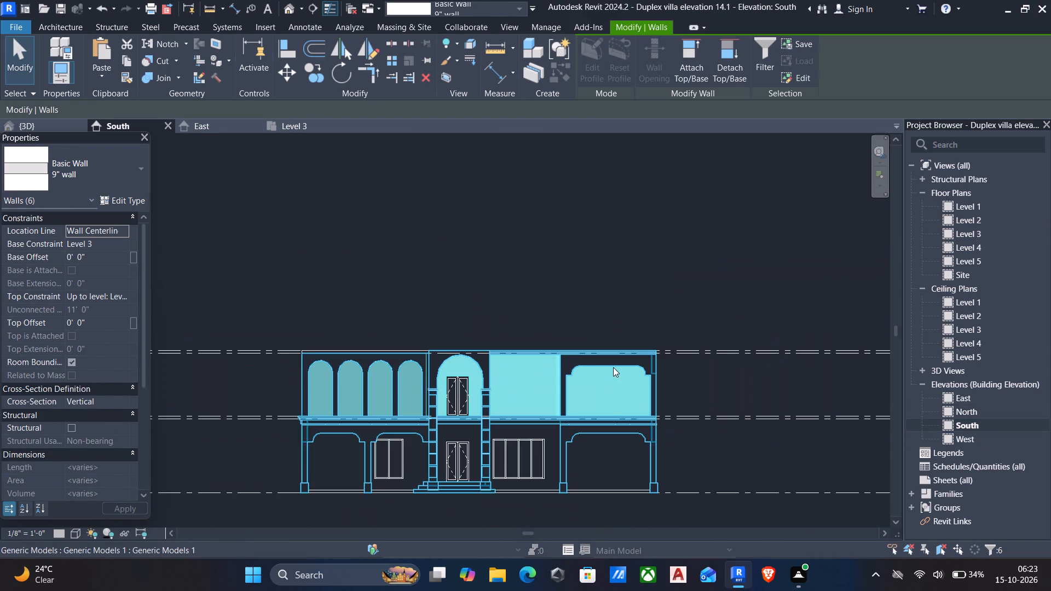
pyautogui.press('Escape')
pyautogui.moveTo(675, 368); pyautogui.dragTo(368, 333, button='middle')
pyautogui.scroll(5, 547, 331)
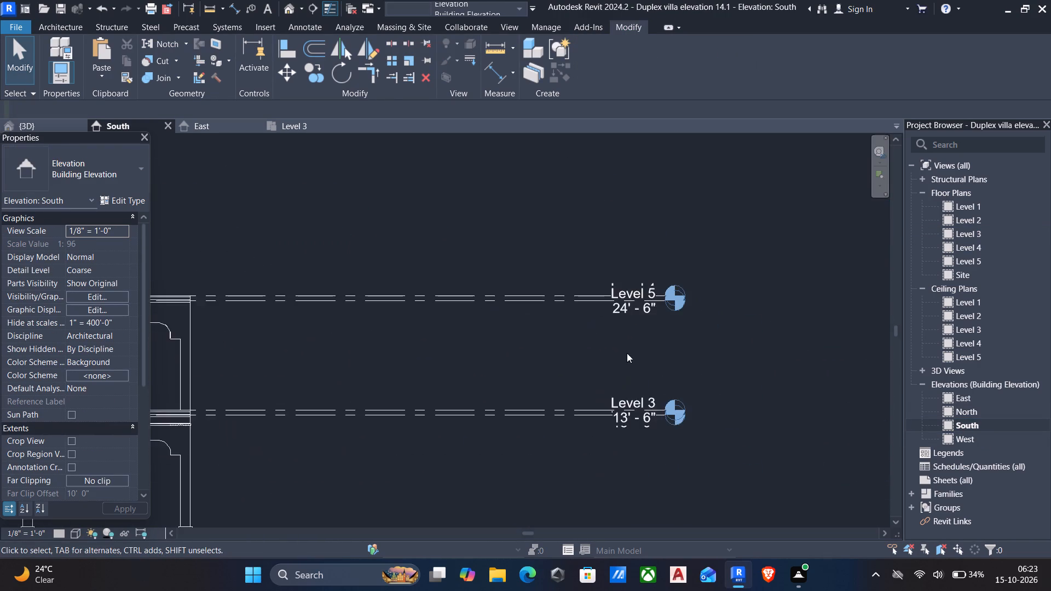
pyautogui.scroll(5, 628, 334)
pyautogui.click(535, 247)
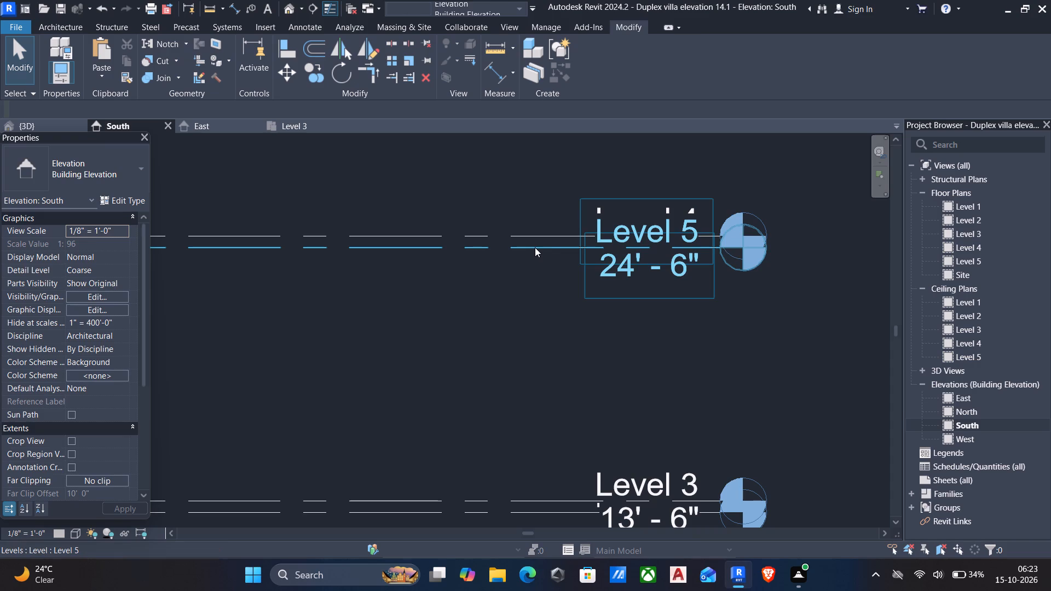
pyautogui.scroll(3, 695, 241)
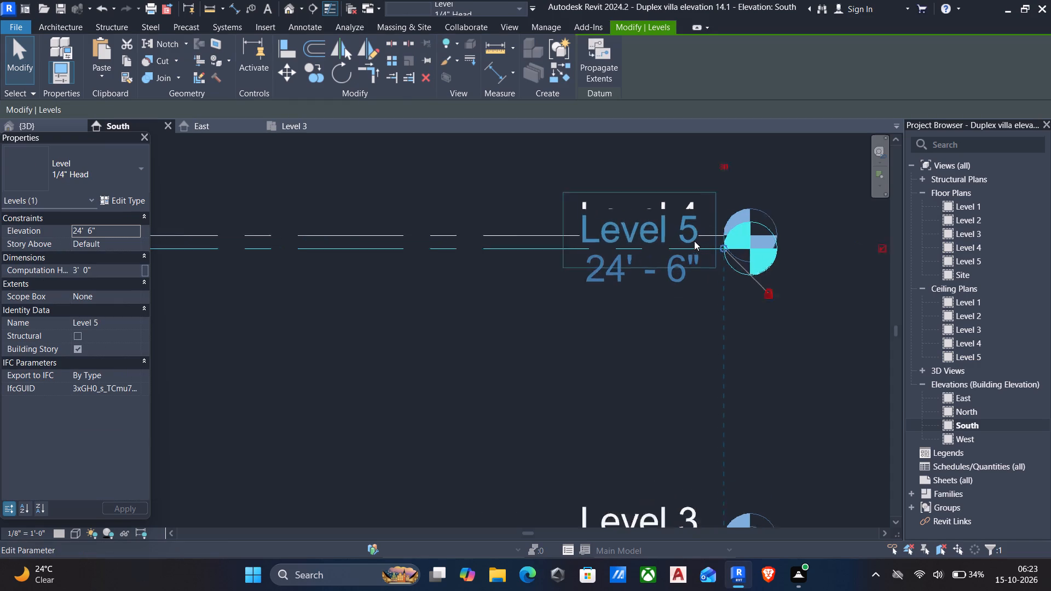
pyautogui.scroll(2, 694, 241)
pyautogui.click(400, 230)
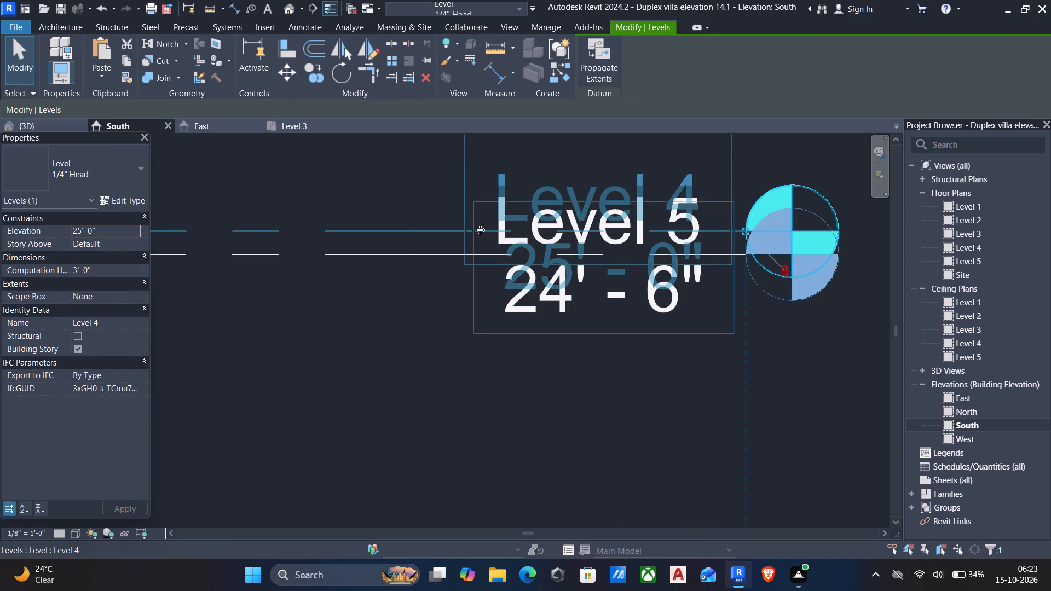
pyautogui.scroll(5, 644, 260)
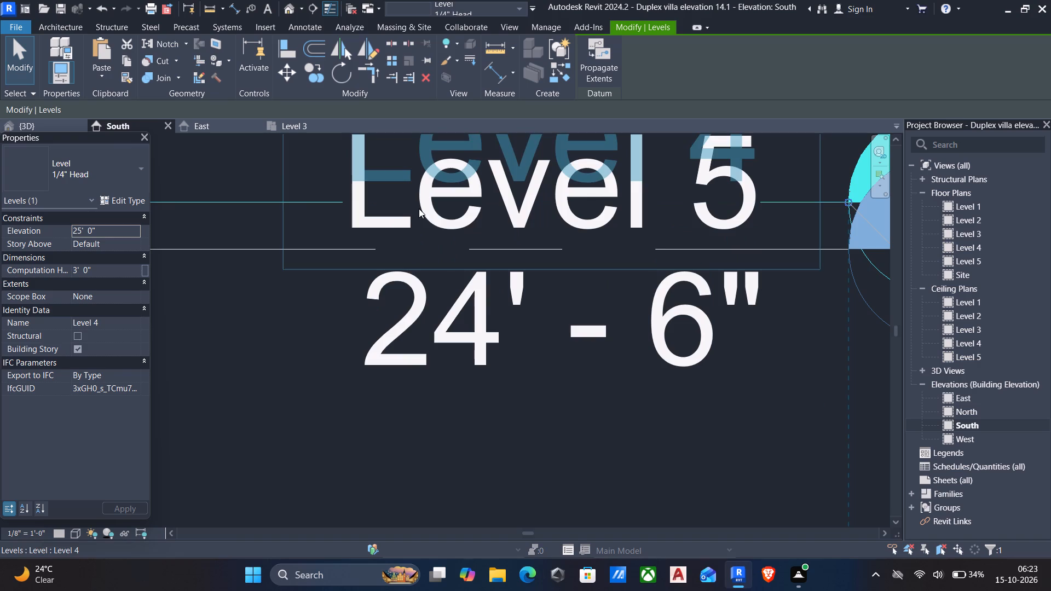
pyautogui.click(257, 248)
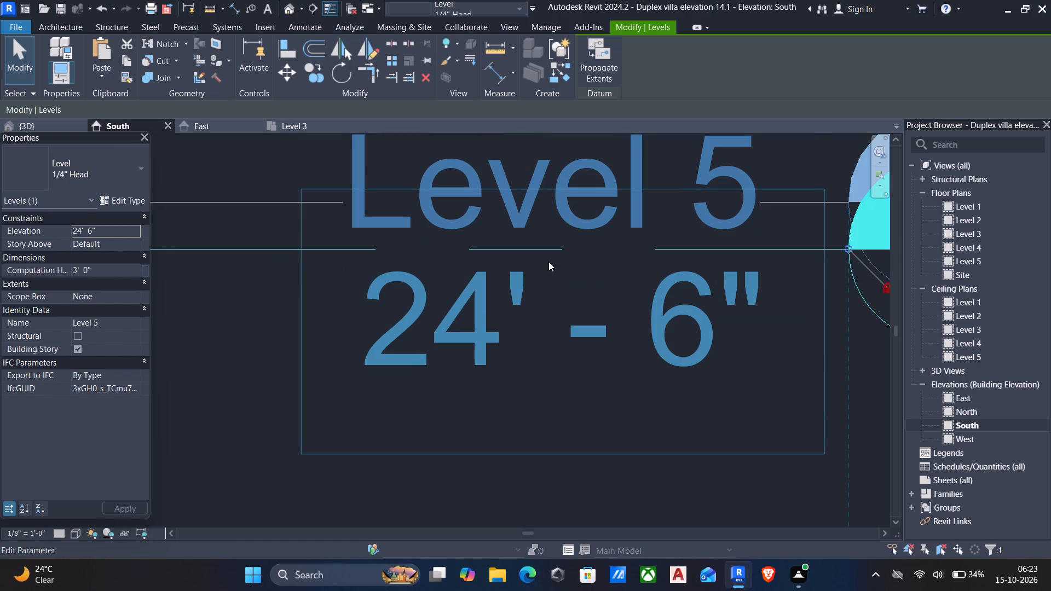
pyautogui.click(634, 226)
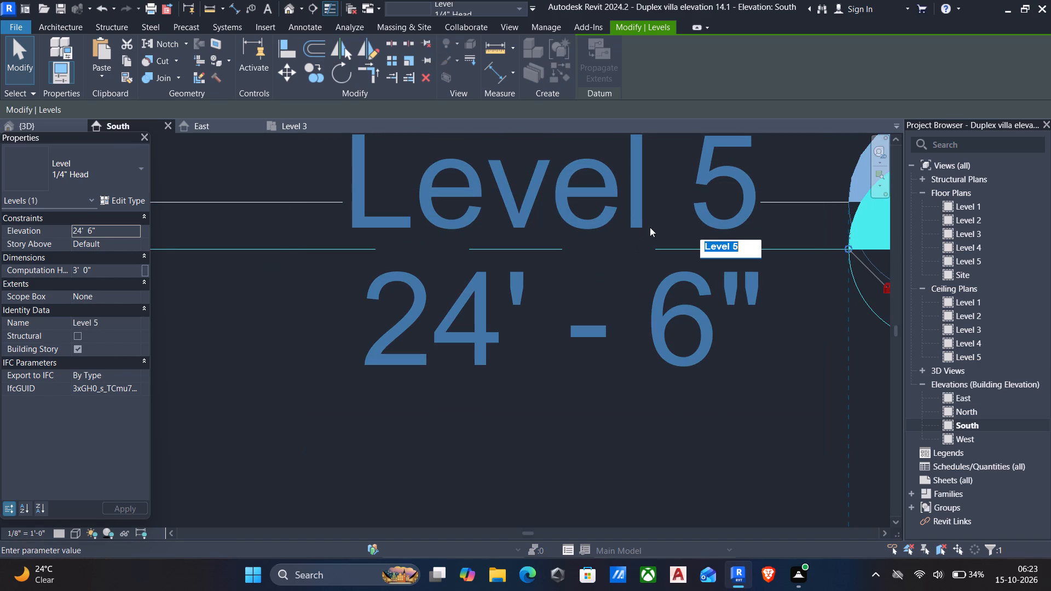
pyautogui.moveTo(542, 253); pyautogui.dragTo(593, 351, button='middle')
pyautogui.press('Escape')
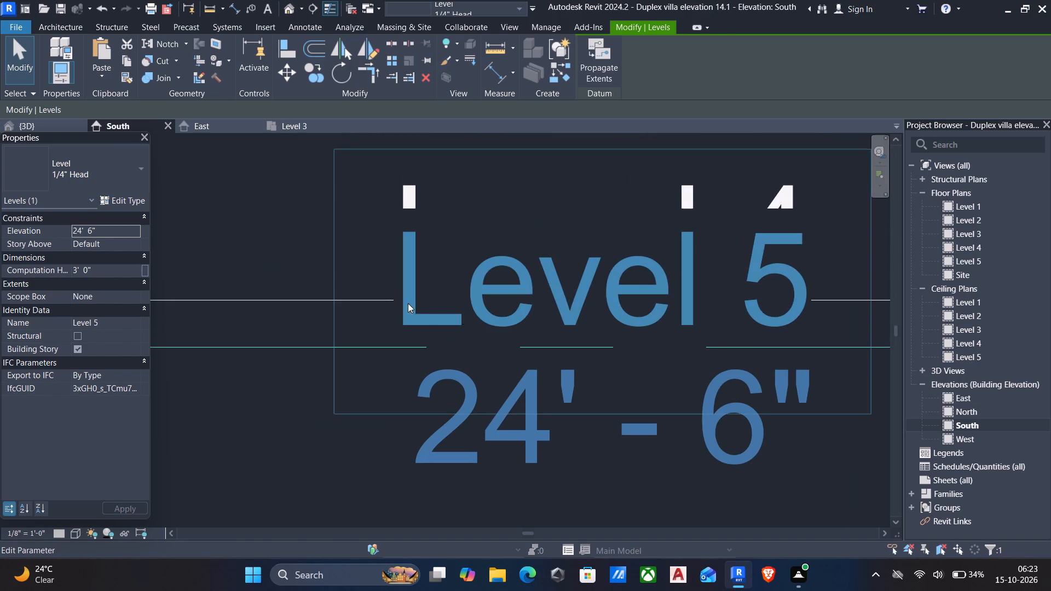
pyautogui.click(289, 303)
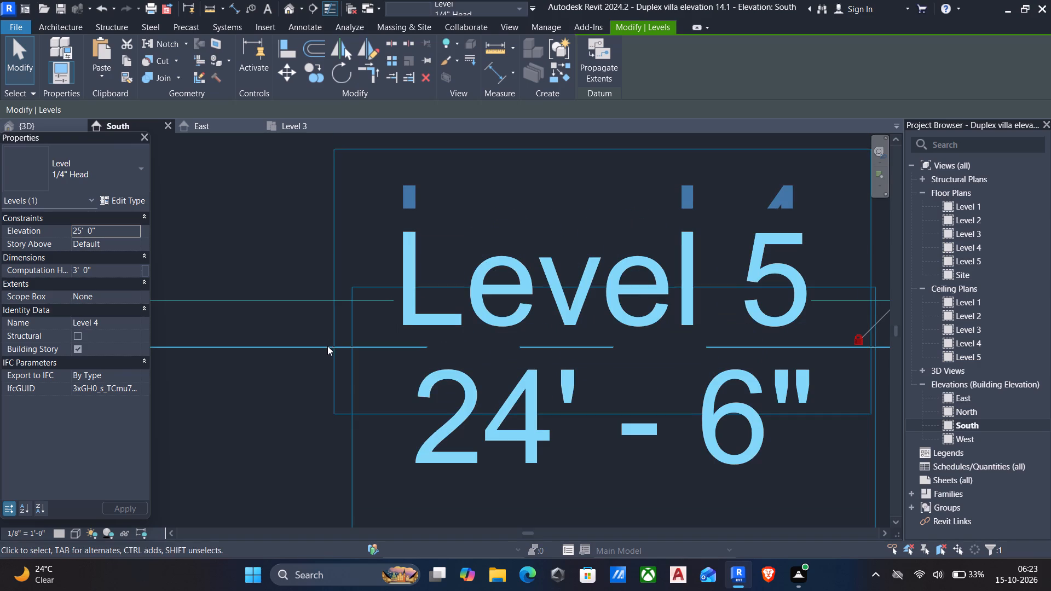
pyautogui.click(312, 347)
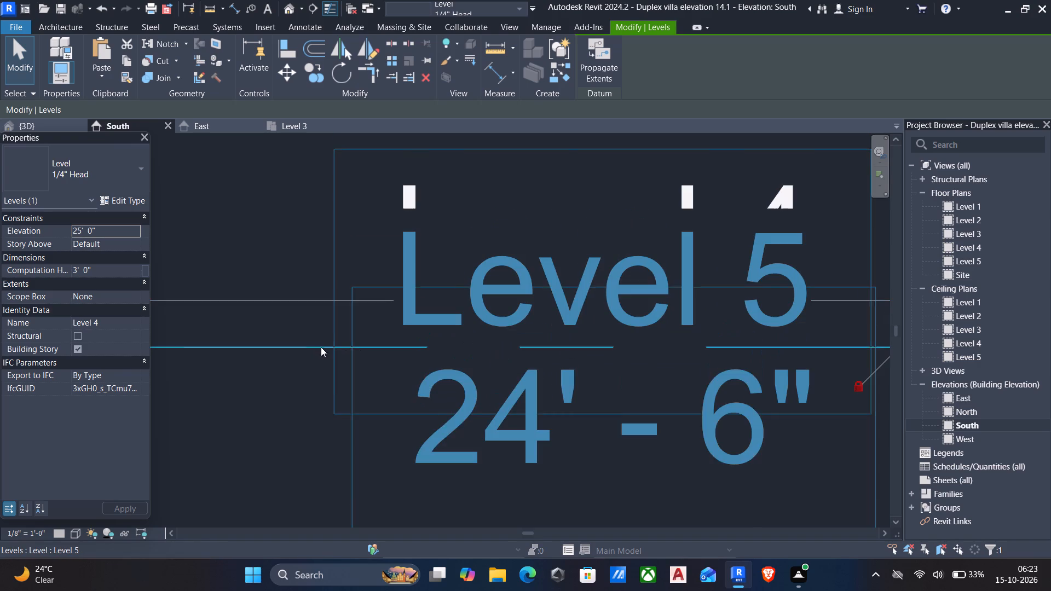
pyautogui.moveTo(539, 322); pyautogui.dragTo(429, 297, button='middle')
pyautogui.scroll(-5, 429, 297)
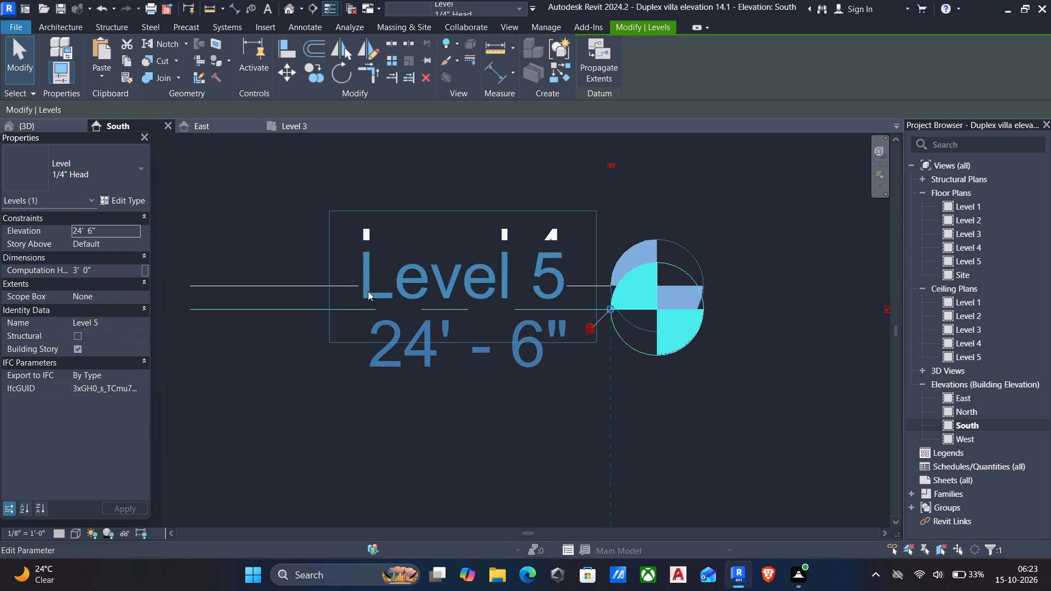
pyautogui.click(222, 286)
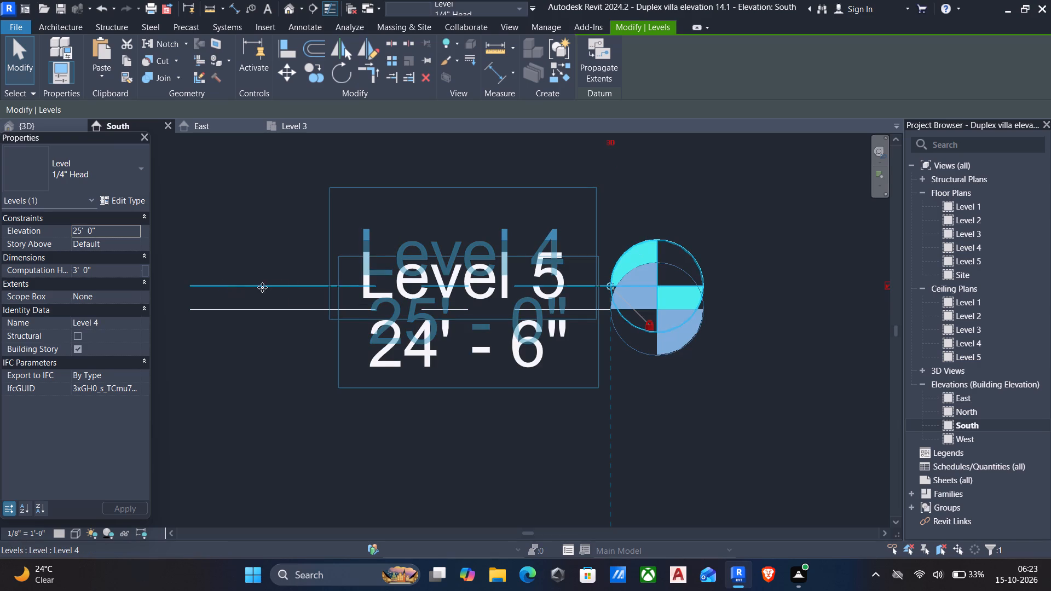
pyautogui.scroll(4, 582, 304)
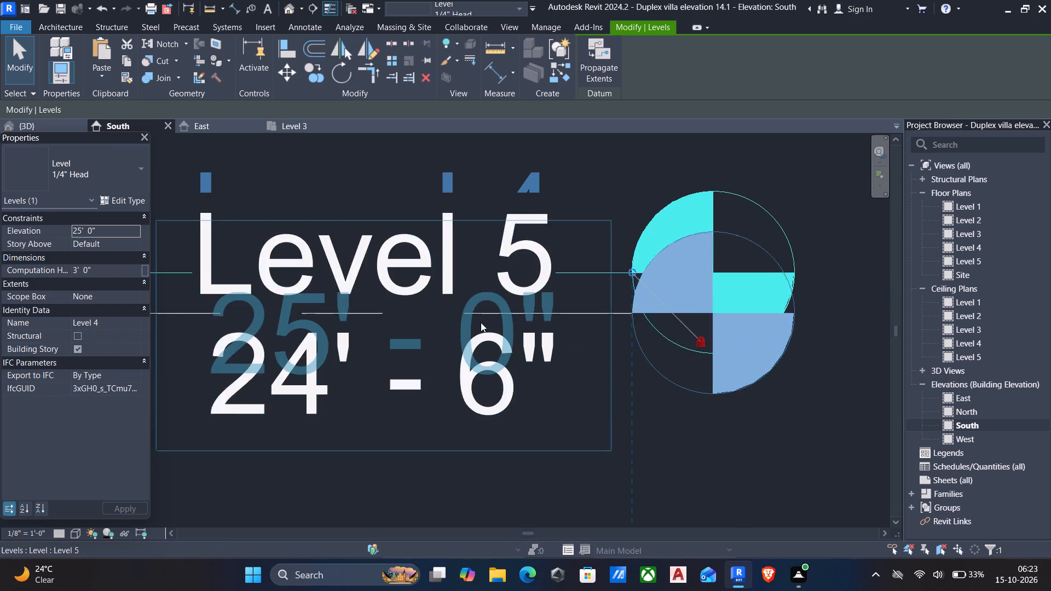
pyautogui.scroll(5, 473, 325)
pyautogui.moveTo(464, 320); pyautogui.dragTo(788, 337, button='middle')
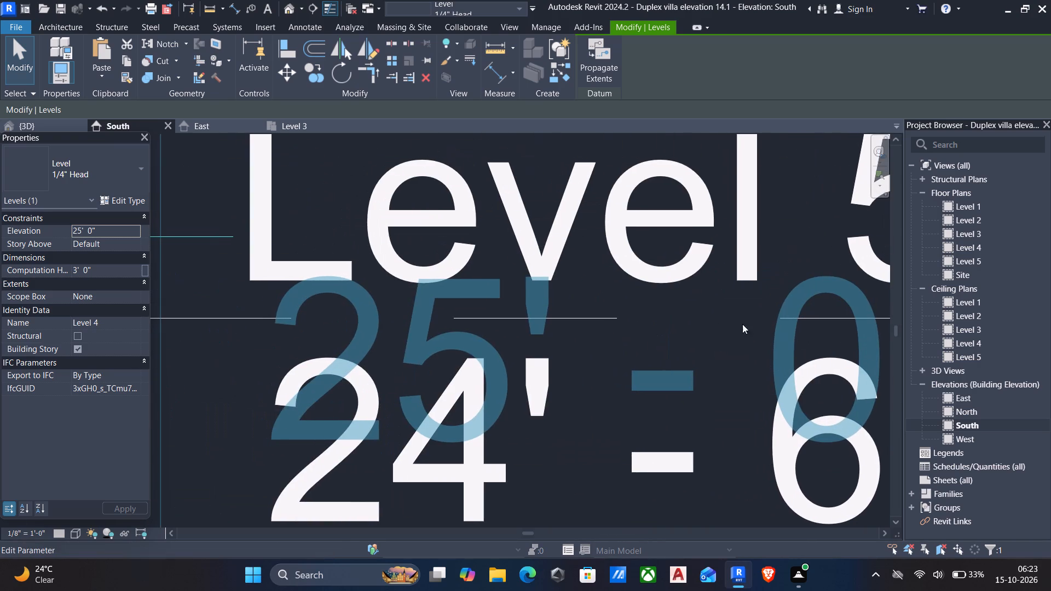
pyautogui.scroll(-16, 343, 328)
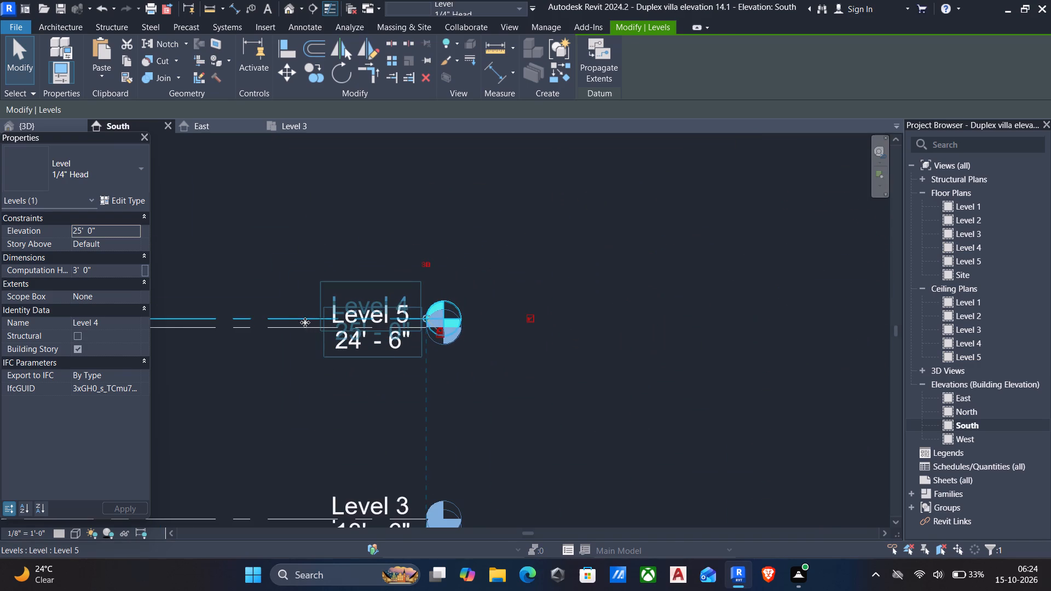
pyautogui.scroll(5, 379, 306)
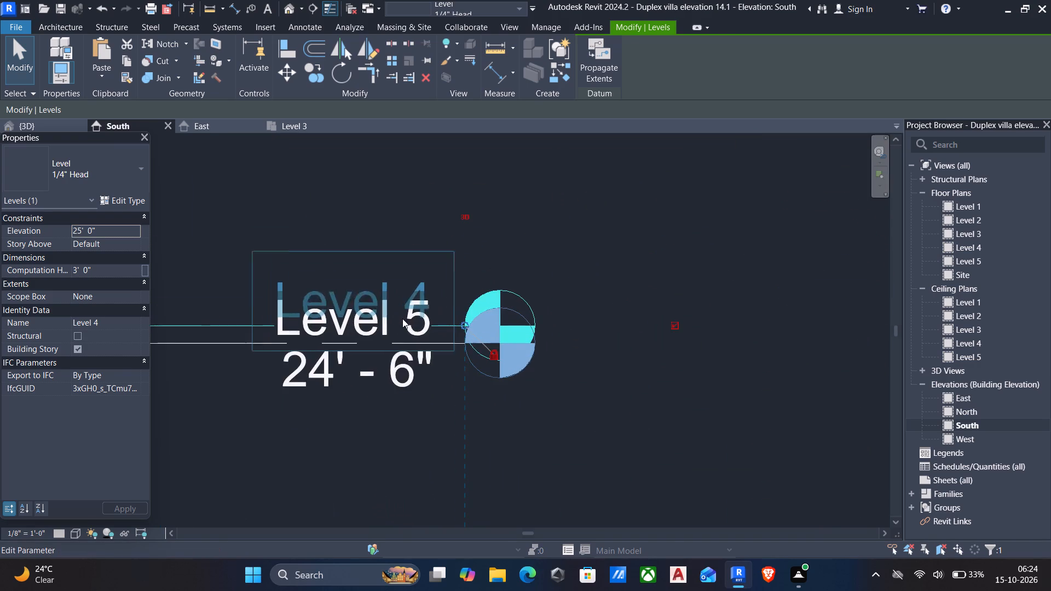
pyautogui.moveTo(430, 349); pyautogui.dragTo(648, 335, button='middle')
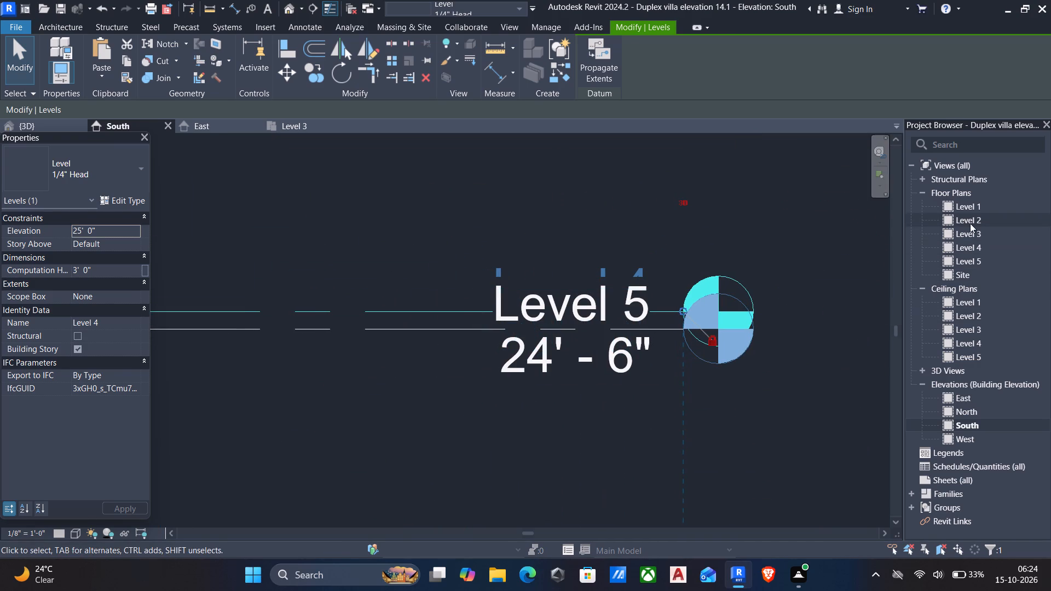
# Add an elbow to the Level 5 line in the South elevation and move its level head below the Level 4 head.
pyautogui.scroll(-4, 731, 260)
pyautogui.middleClick(661, 307)
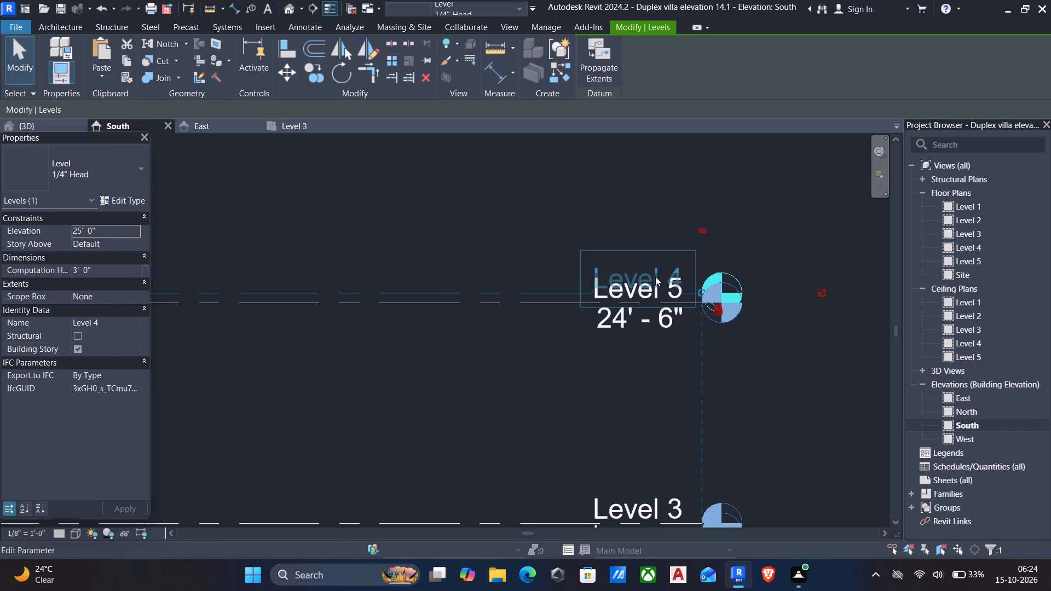
pyautogui.scroll(5, 661, 280)
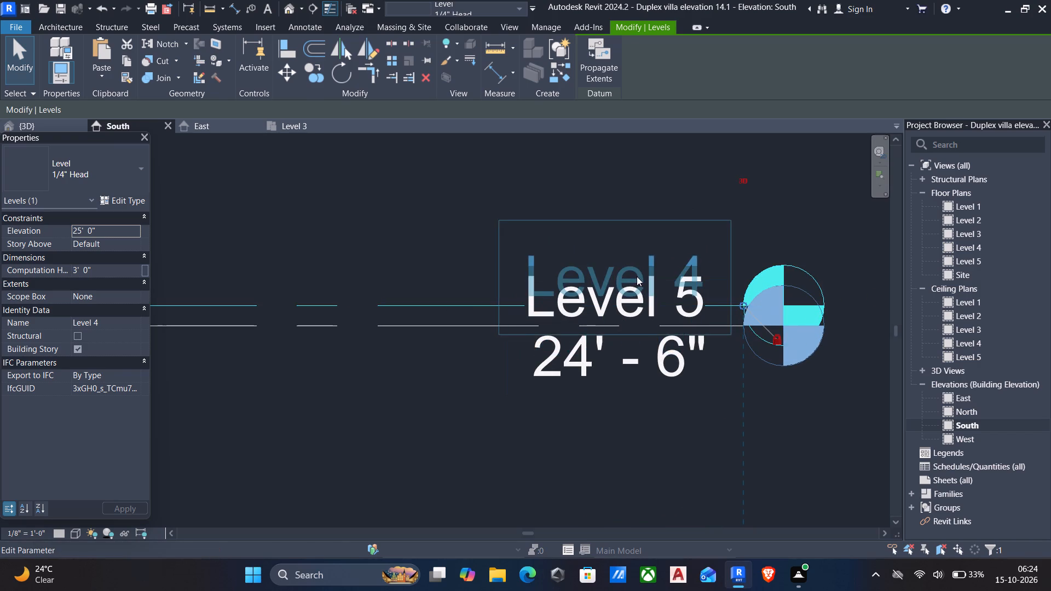
pyautogui.scroll(9, 644, 276)
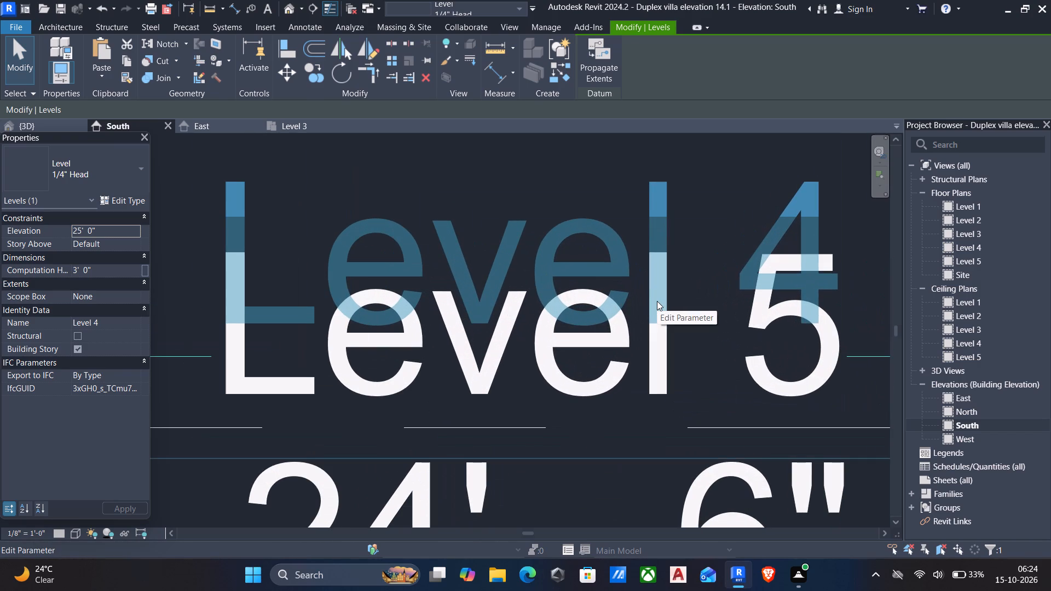
pyautogui.scroll(-13, 645, 300)
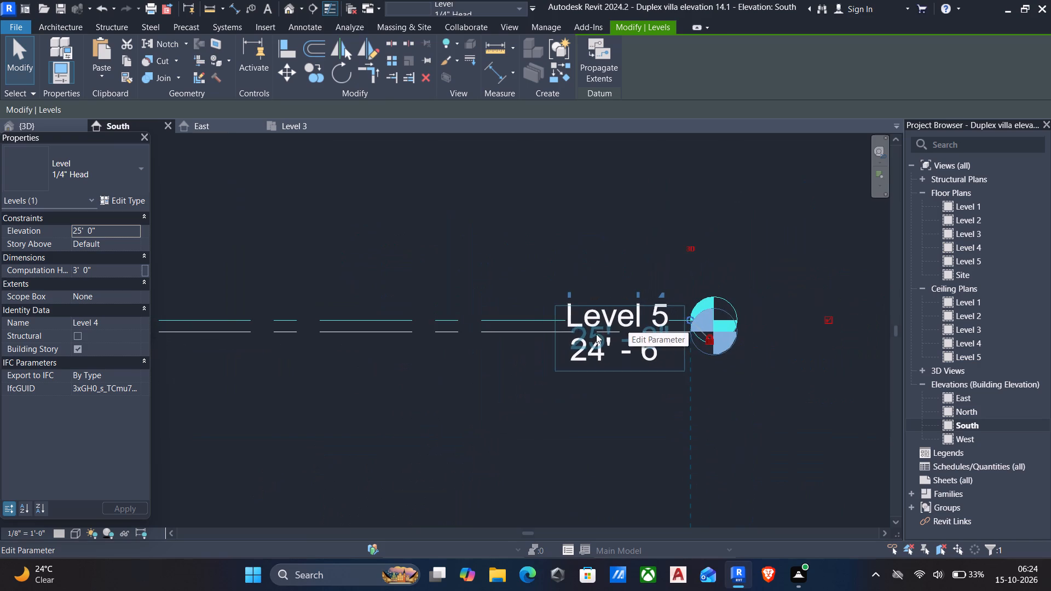
pyautogui.click(496, 331)
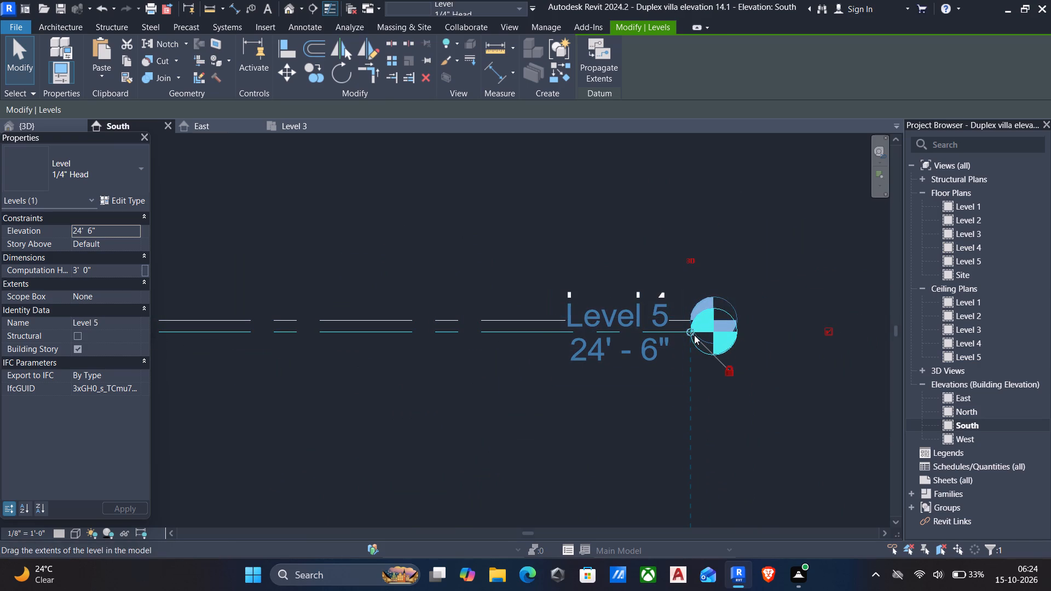
pyautogui.moveTo(686, 332); pyautogui.dragTo(687, 376)
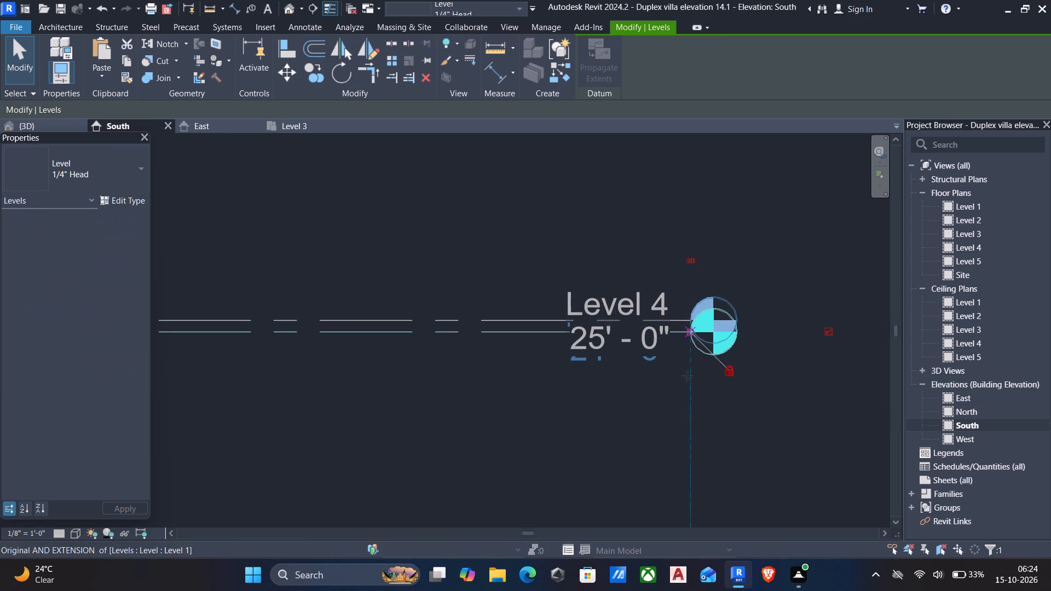
pyautogui.moveTo(687, 376); pyautogui.dragTo(686, 376)
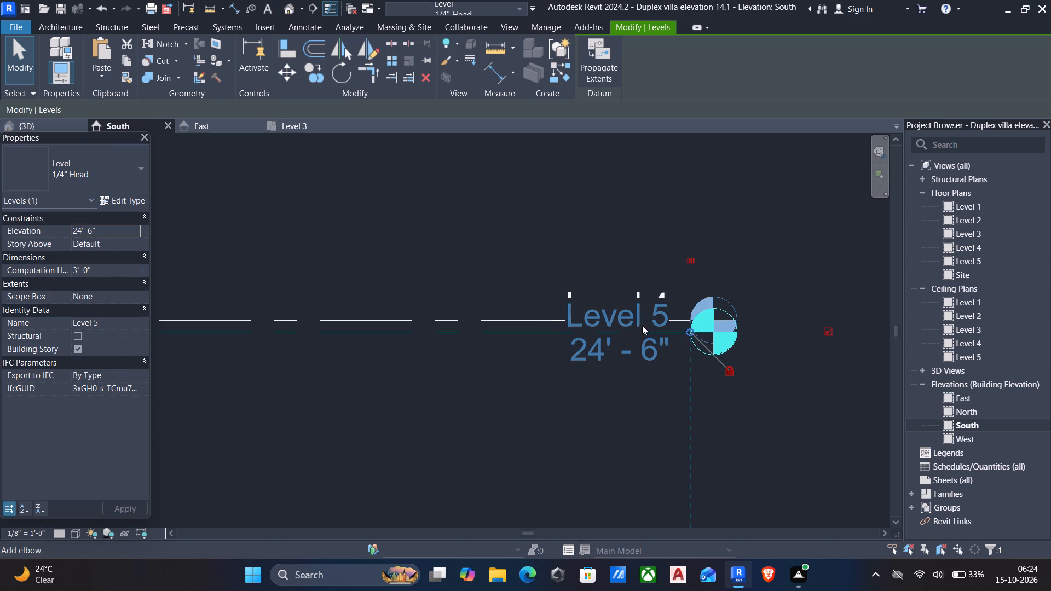
pyautogui.click(645, 331)
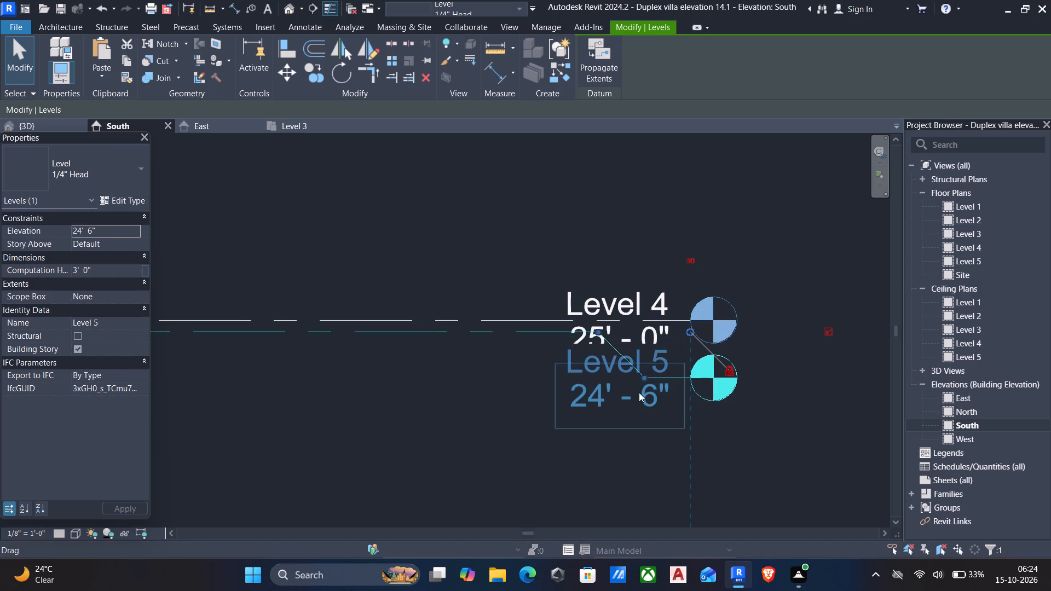
pyautogui.moveTo(644, 377); pyautogui.dragTo(584, 232)
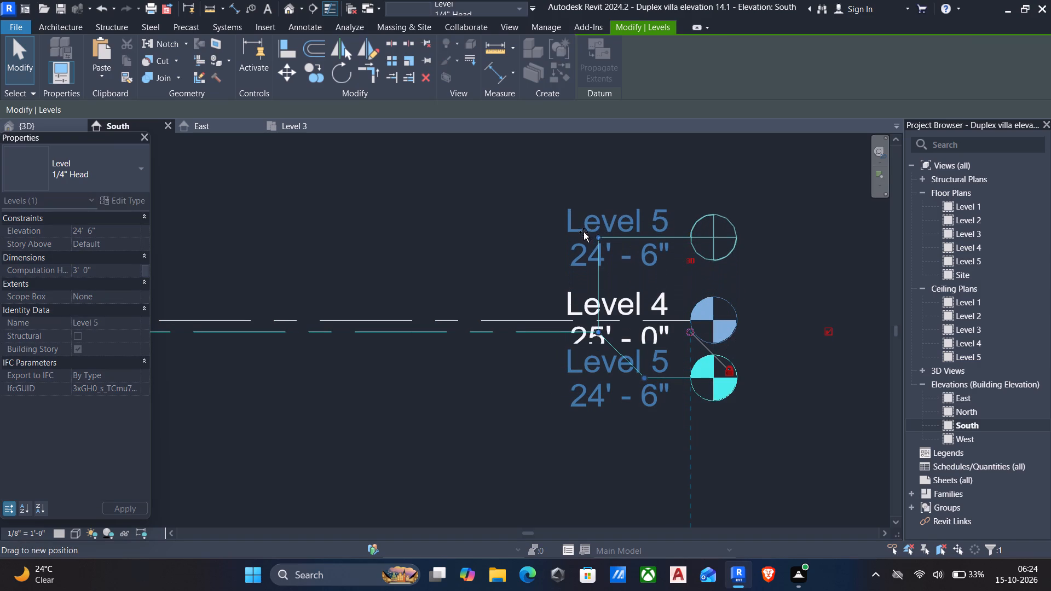
pyautogui.moveTo(584, 232); pyautogui.dragTo(585, 429)
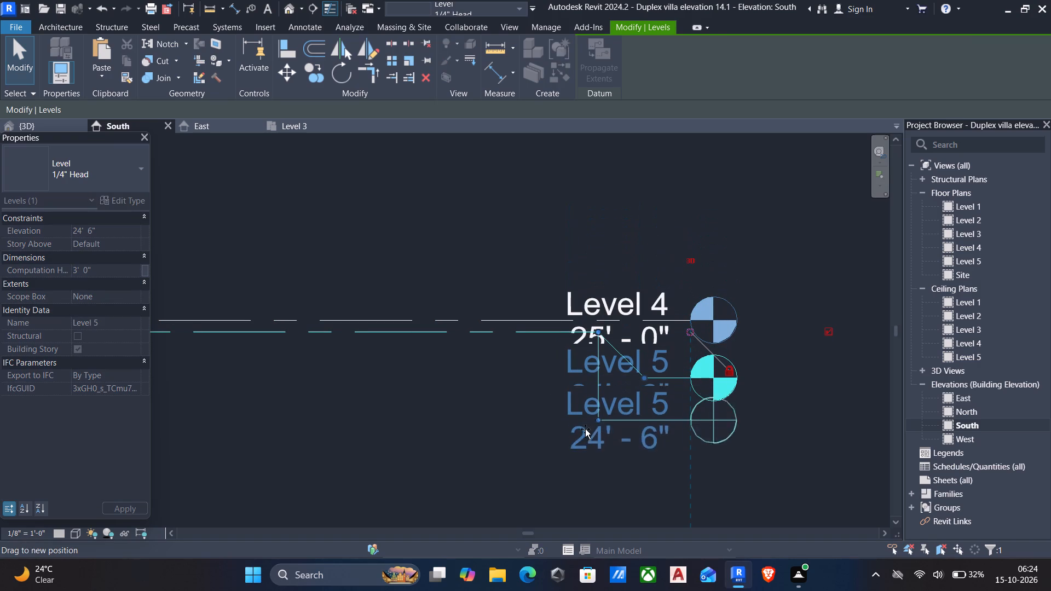
pyautogui.moveTo(585, 429); pyautogui.dragTo(602, 420)
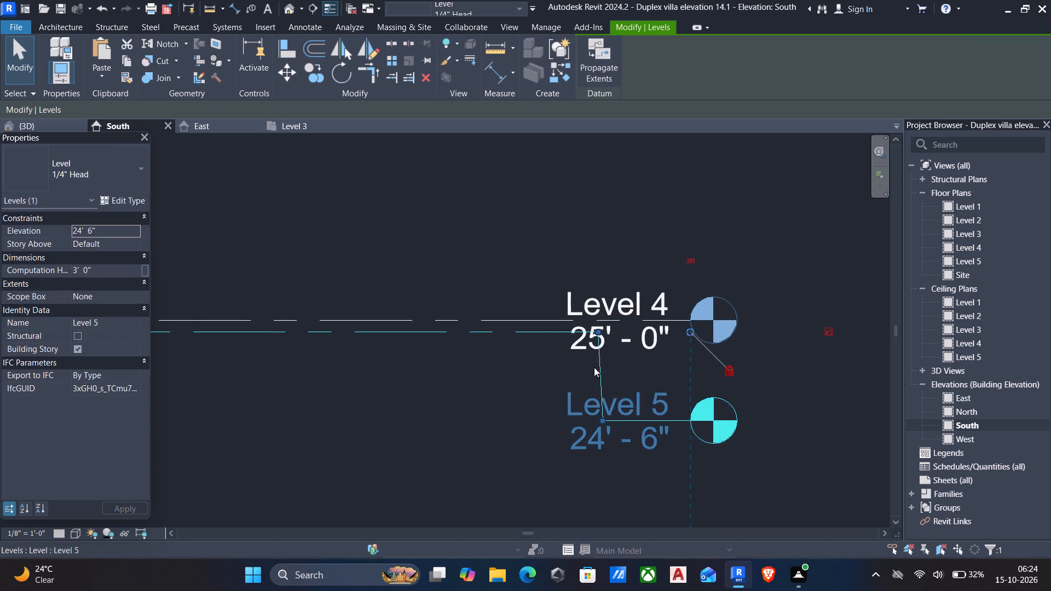
# Add an elbow to the Level 4 line and move its level head above the two level lines.
pyautogui.click(531, 321)
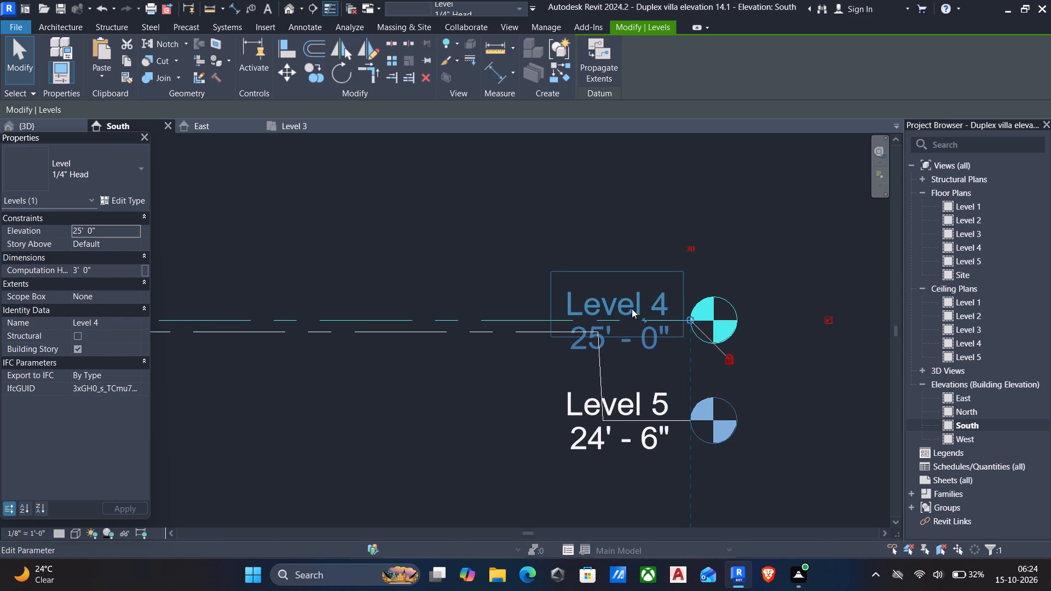
pyautogui.moveTo(643, 318); pyautogui.dragTo(632, 250)
pyautogui.moveTo(642, 365); pyautogui.dragTo(615, 259)
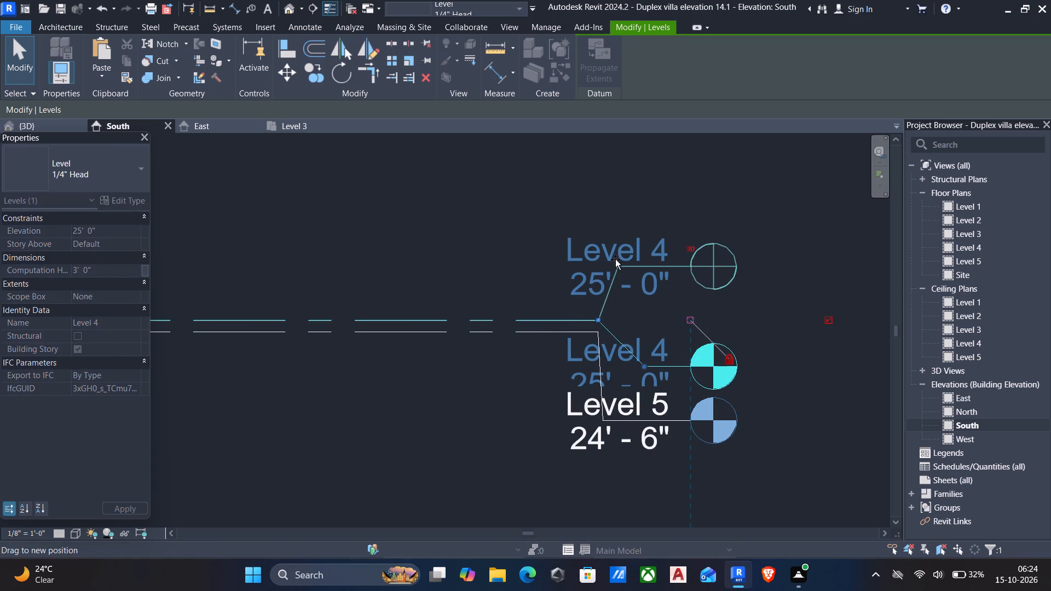
pyautogui.moveTo(615, 259); pyautogui.dragTo(615, 253)
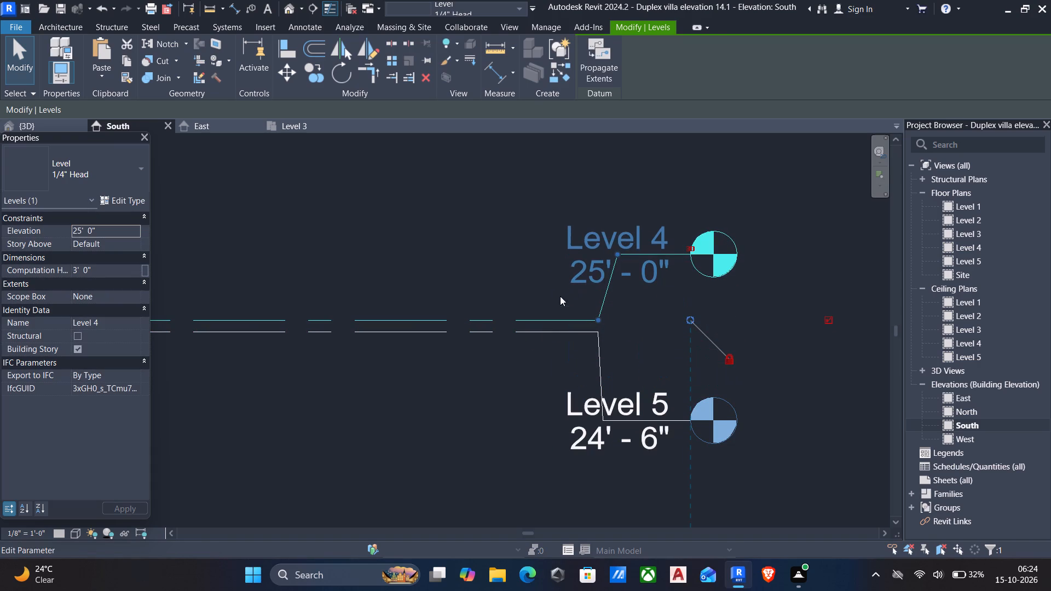
pyautogui.press('Escape')
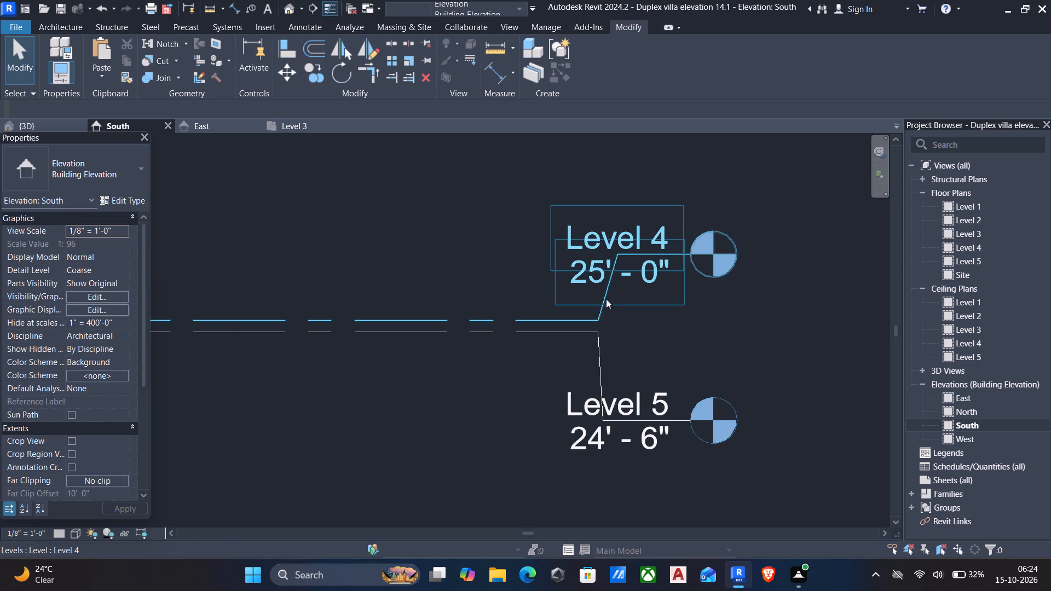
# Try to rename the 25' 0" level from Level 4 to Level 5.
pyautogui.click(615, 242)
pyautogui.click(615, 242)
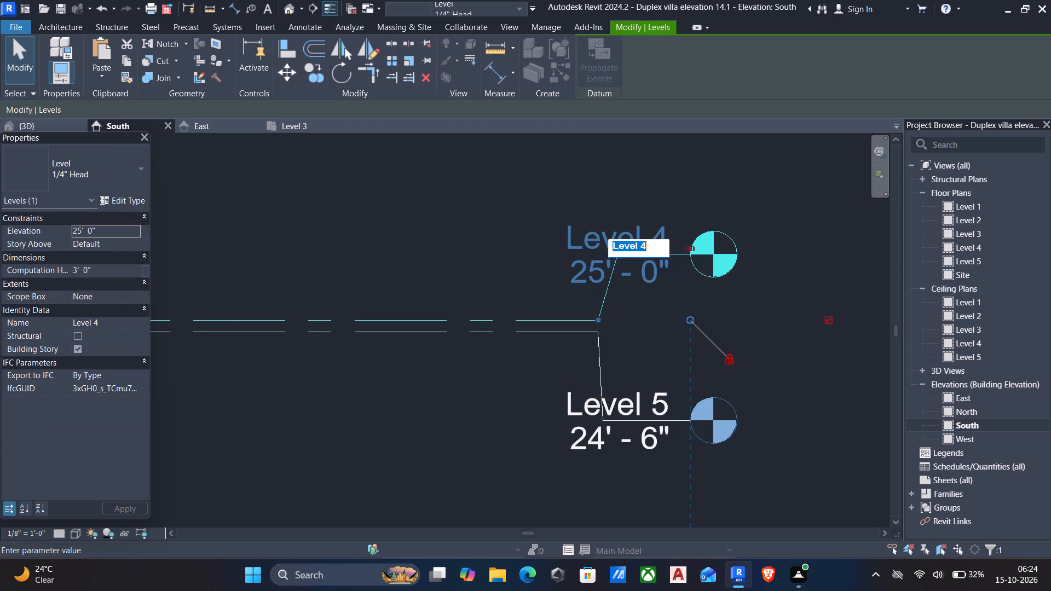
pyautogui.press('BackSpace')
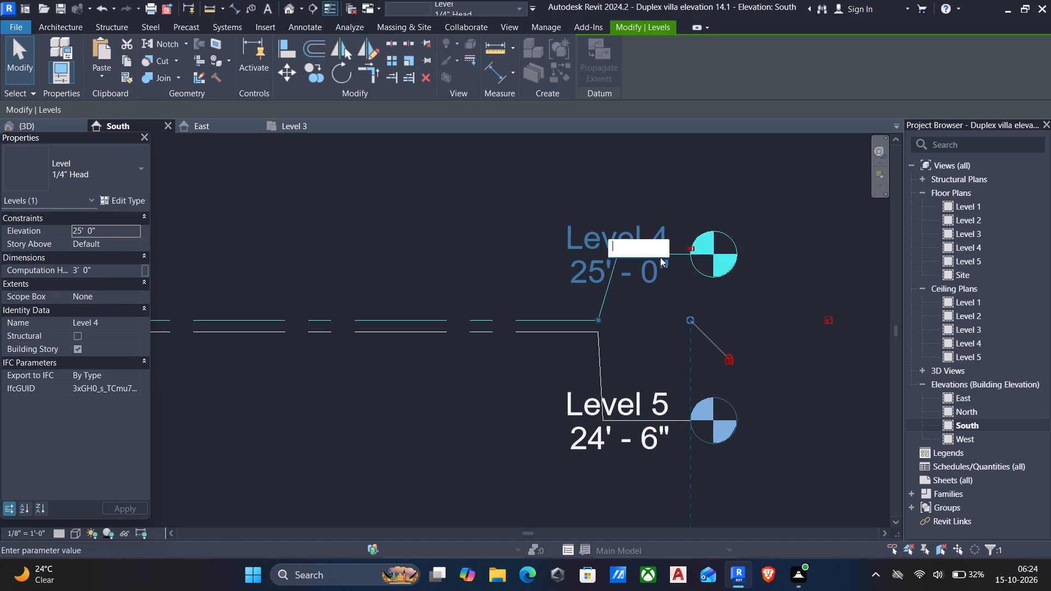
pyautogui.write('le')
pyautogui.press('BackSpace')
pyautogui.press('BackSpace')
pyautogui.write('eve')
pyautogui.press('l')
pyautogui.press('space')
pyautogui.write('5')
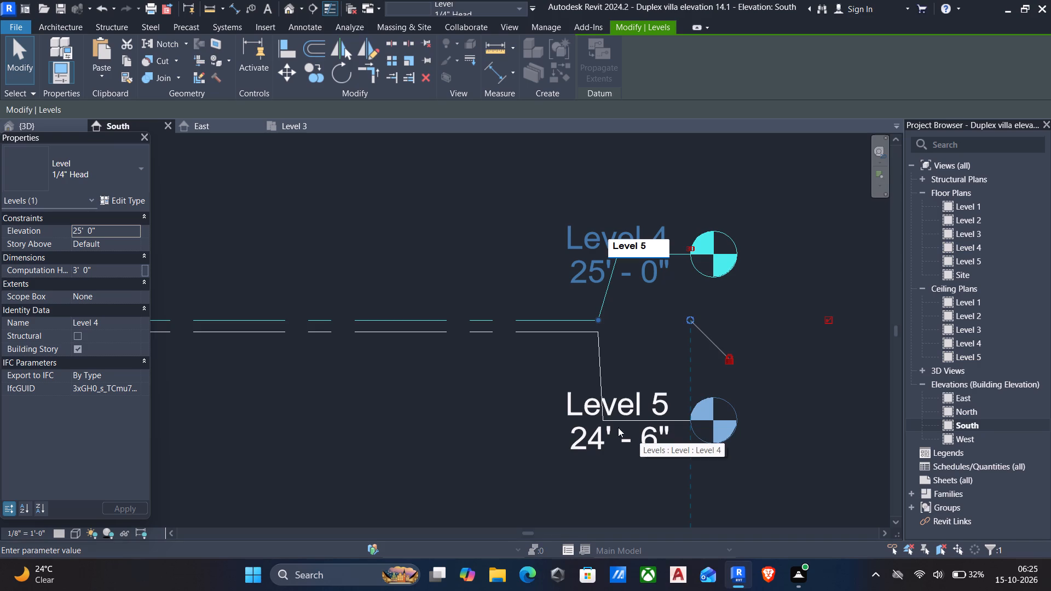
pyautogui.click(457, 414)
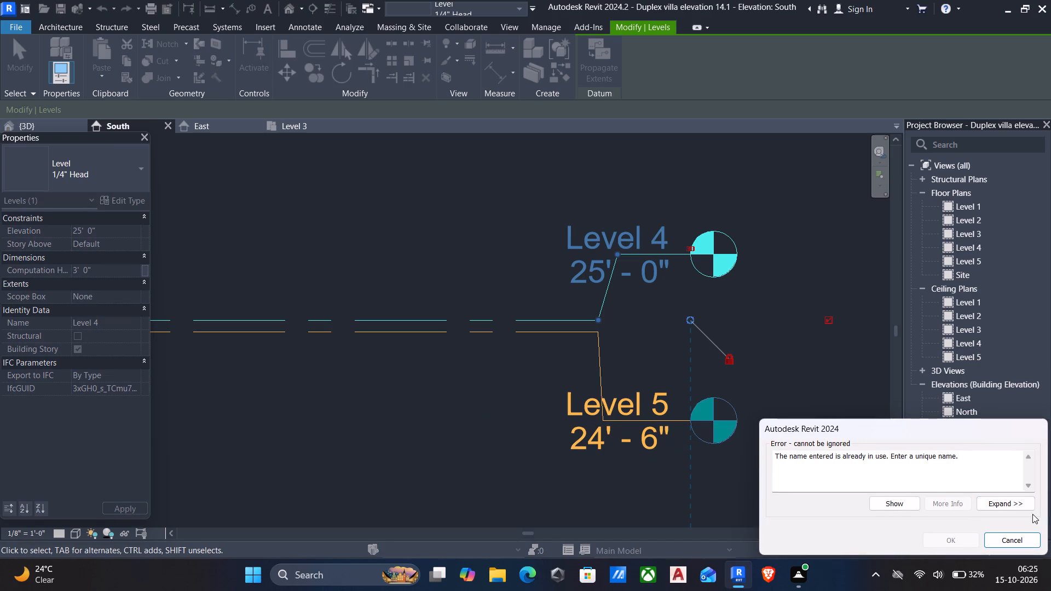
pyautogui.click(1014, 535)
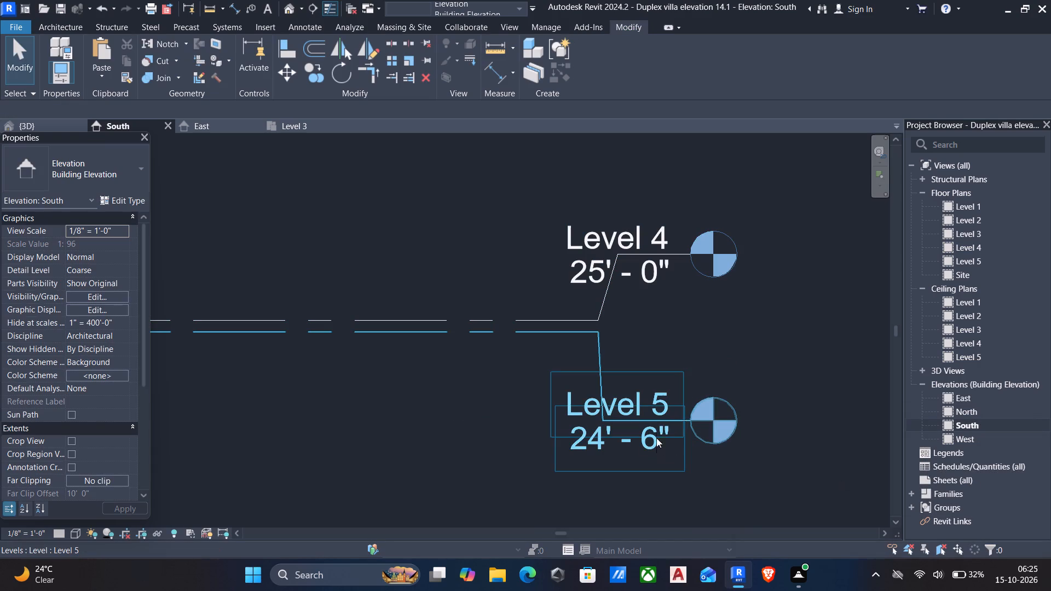
# Rename the 24' 6" level as Level 6, including its corresponding views.
pyautogui.click(653, 408)
pyautogui.click(617, 402)
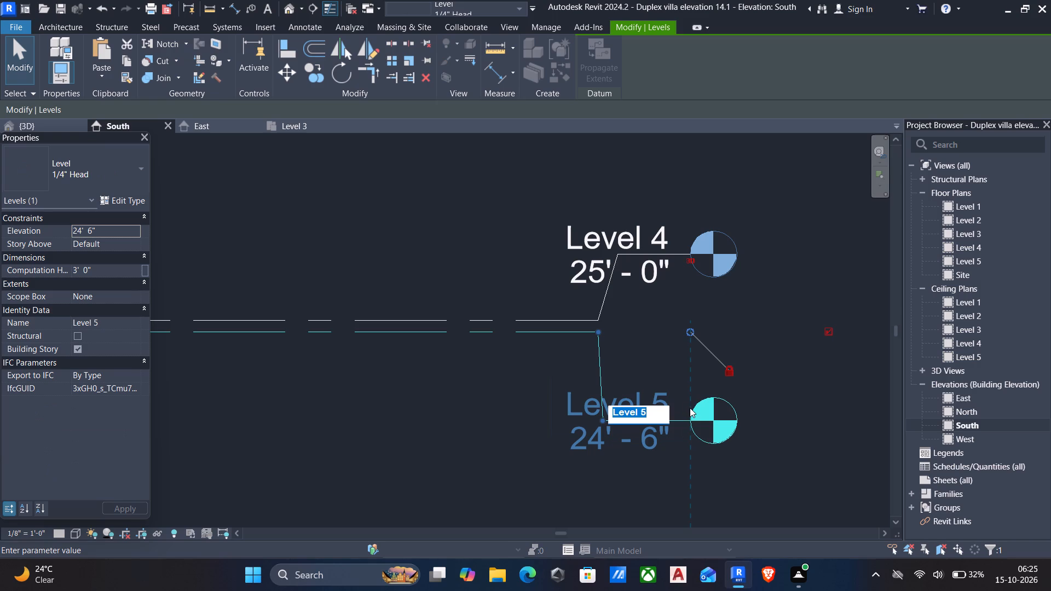
pyautogui.click(656, 413)
pyautogui.click(656, 413)
pyautogui.press('BackSpace')
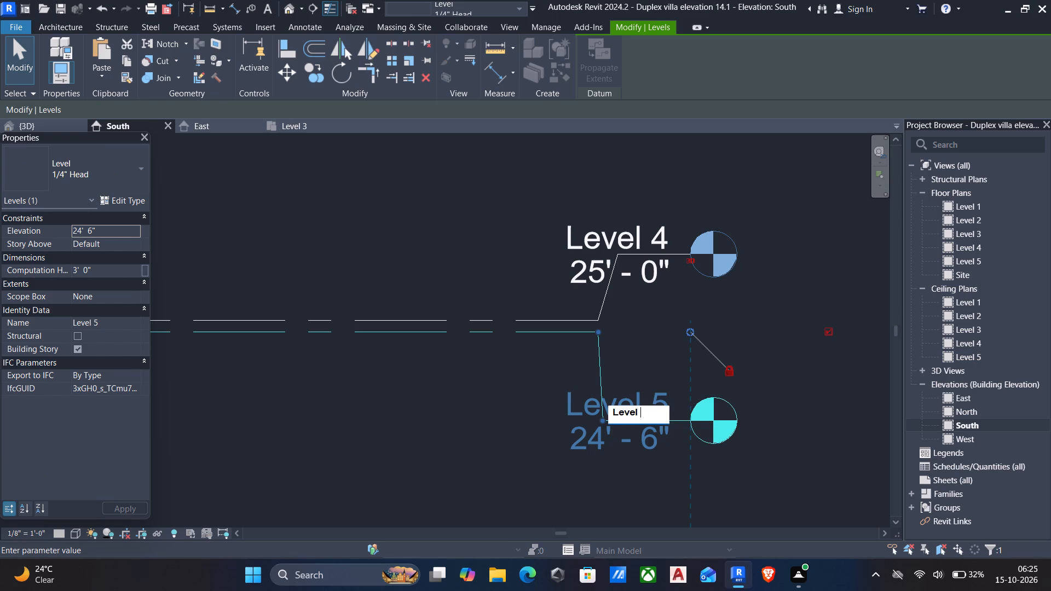
pyautogui.press('6')
pyautogui.press('Return')
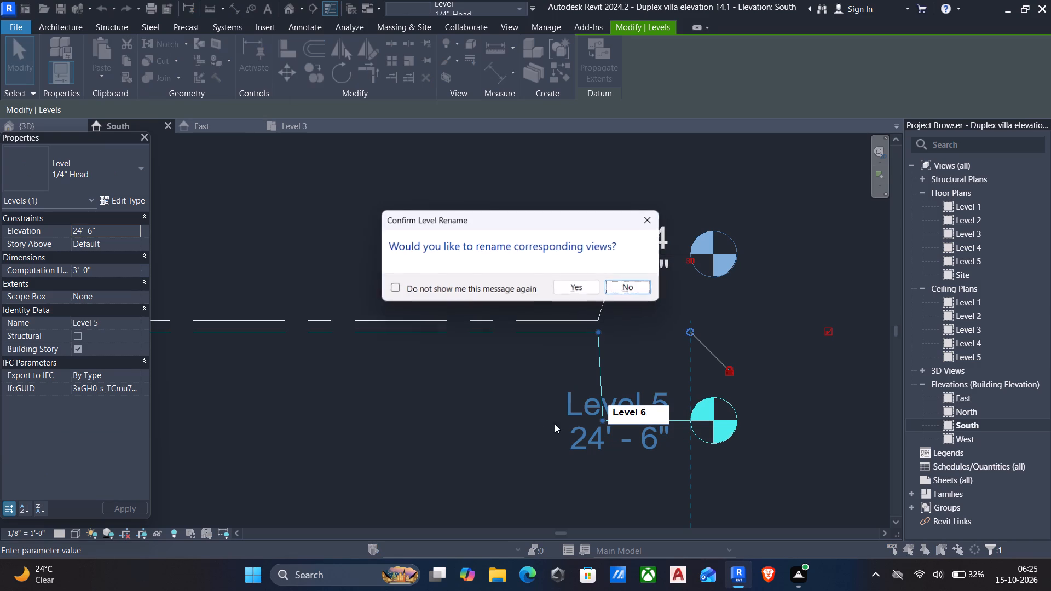
pyautogui.click(576, 290)
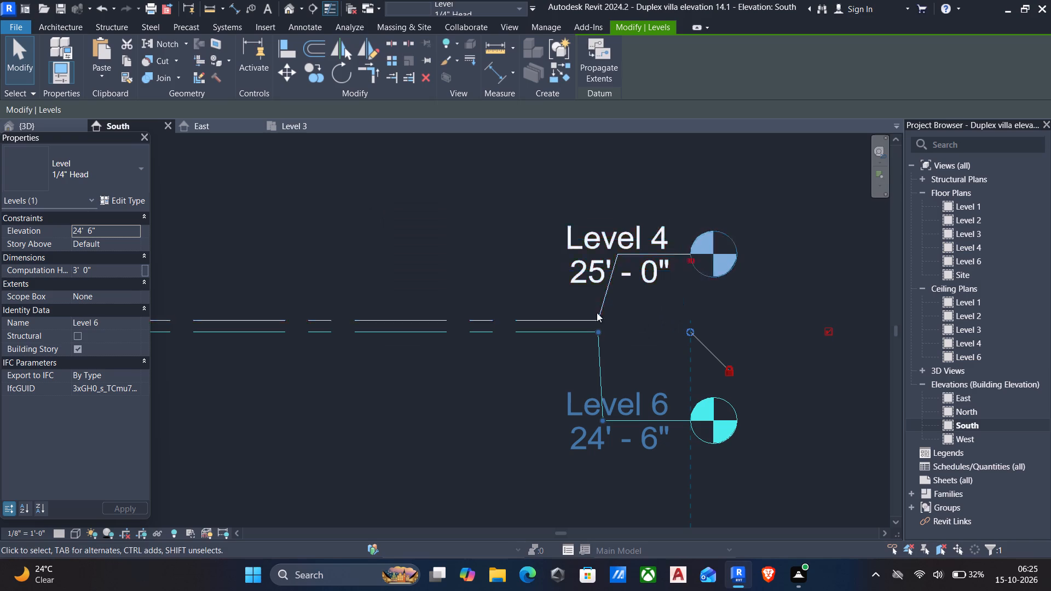
# Rename the 25' 0" level as Level 5, including its corresponding views.
pyautogui.click(594, 234)
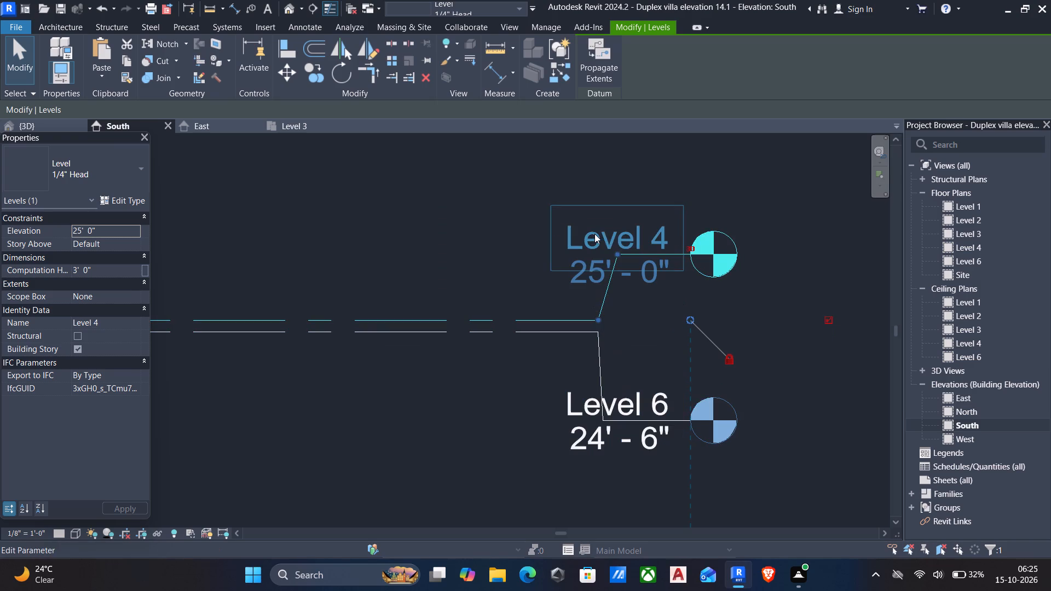
pyautogui.click(611, 234)
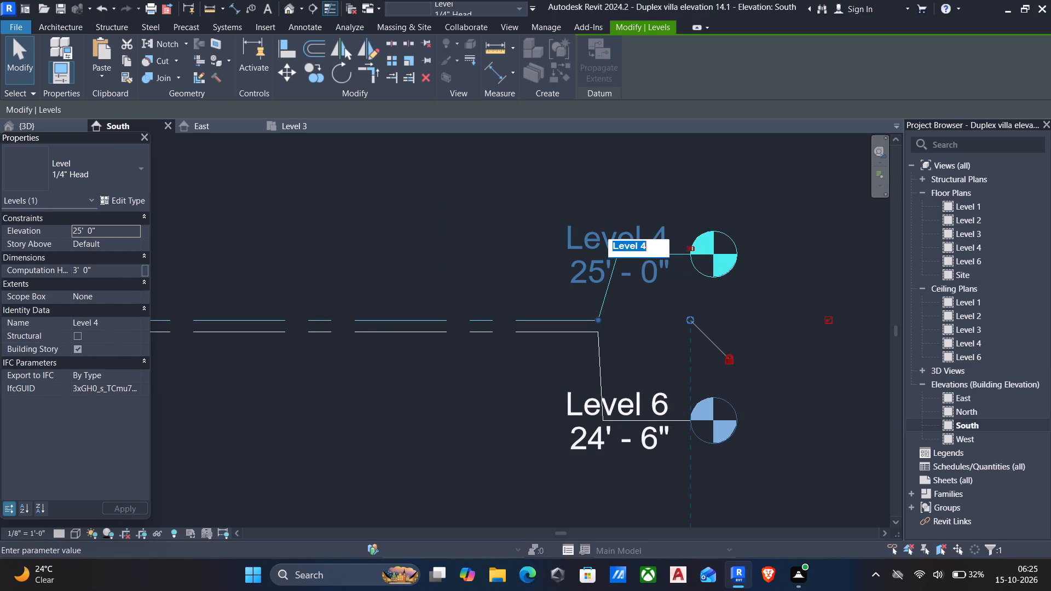
pyautogui.press('BackSpace')
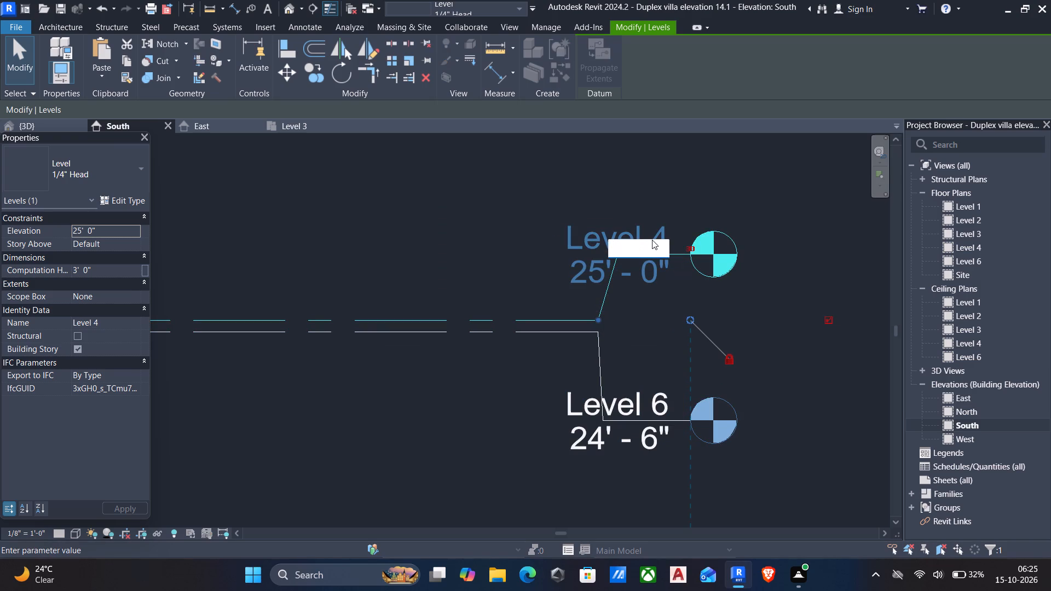
pyautogui.hotkey('ctrl', 'z')
pyautogui.click(660, 252)
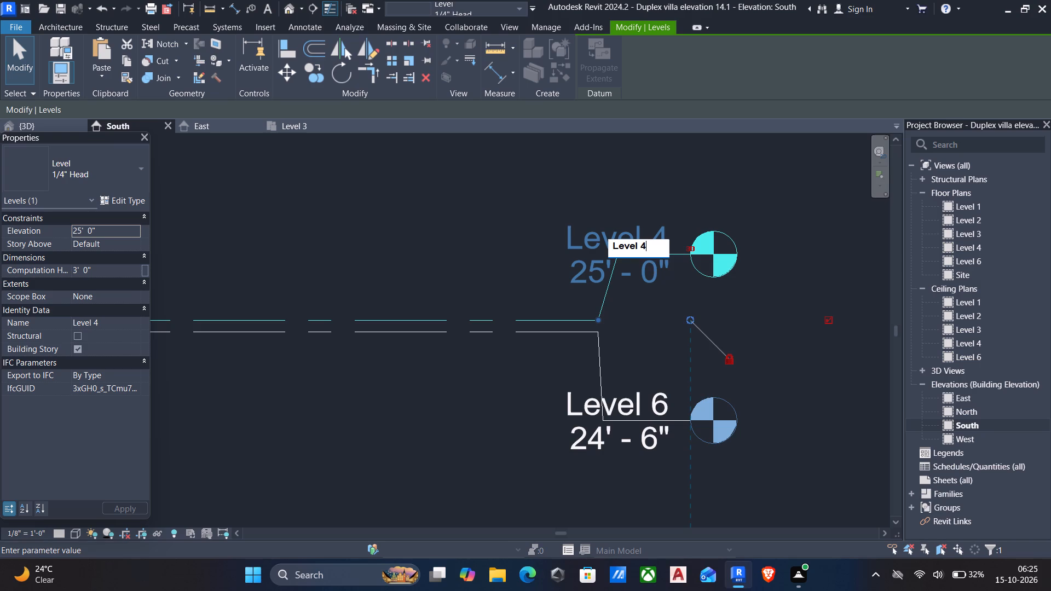
pyautogui.press('BackSpace')
pyautogui.write("5'")
pyautogui.press('BackSpace')
pyautogui.press('Return')
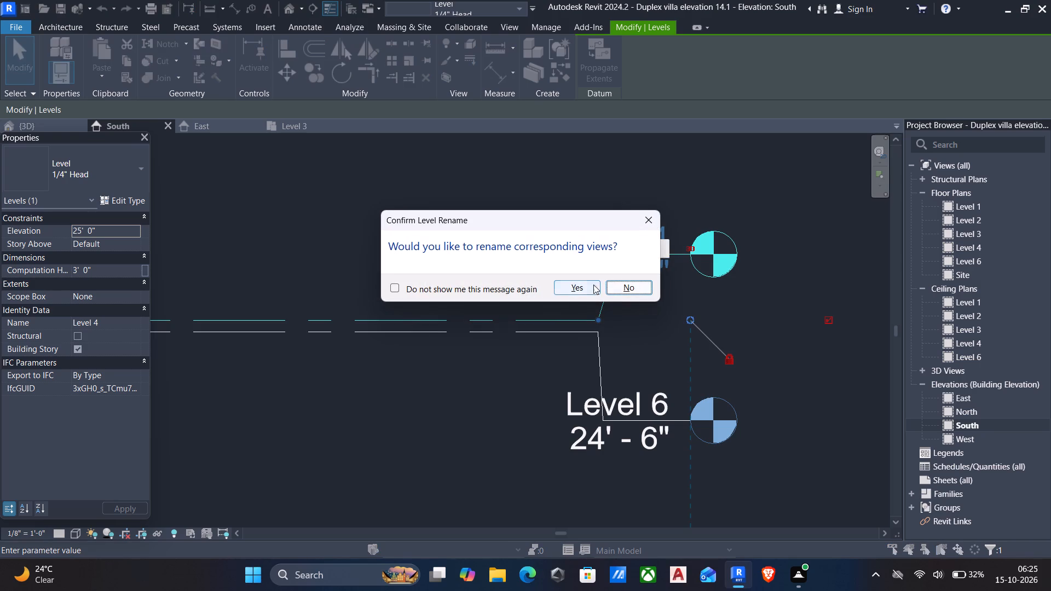
pyautogui.click(592, 286)
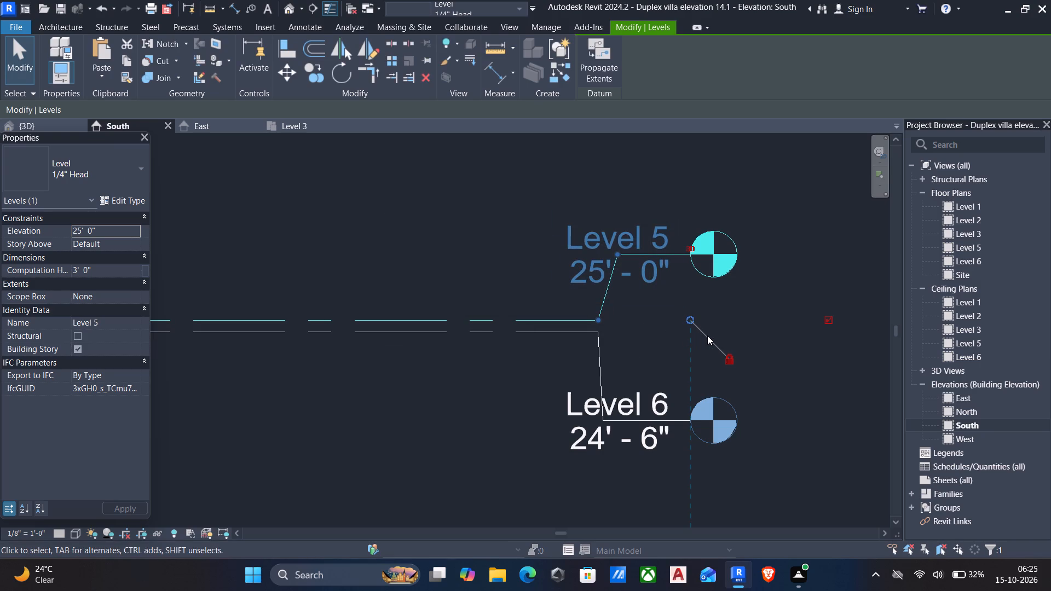
# Rename the 24' 6" level as Level 4, including its corresponding views.
pyautogui.click(646, 406)
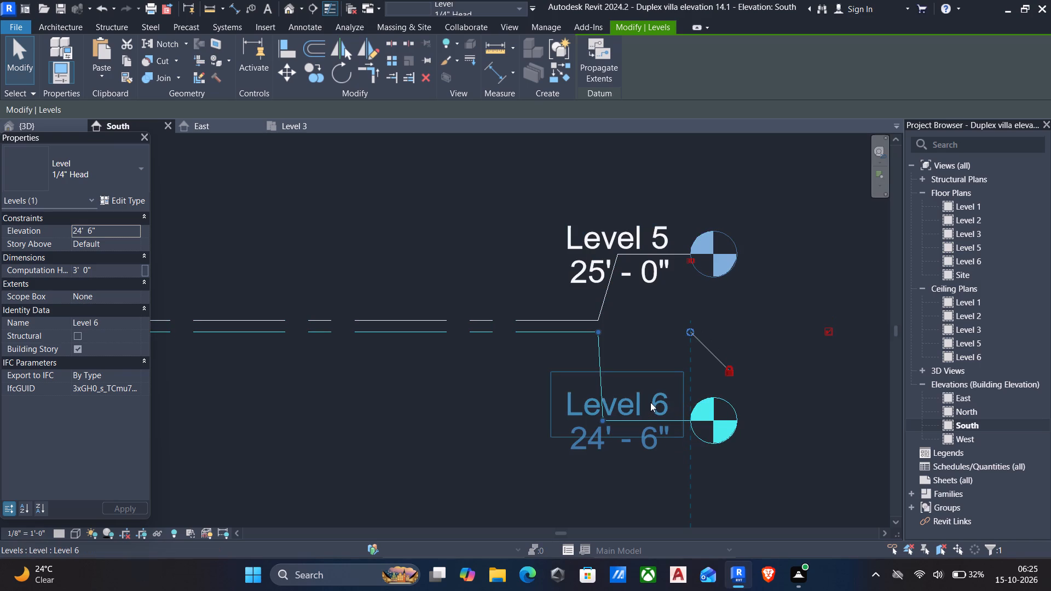
pyautogui.click(650, 402)
pyautogui.click(652, 410)
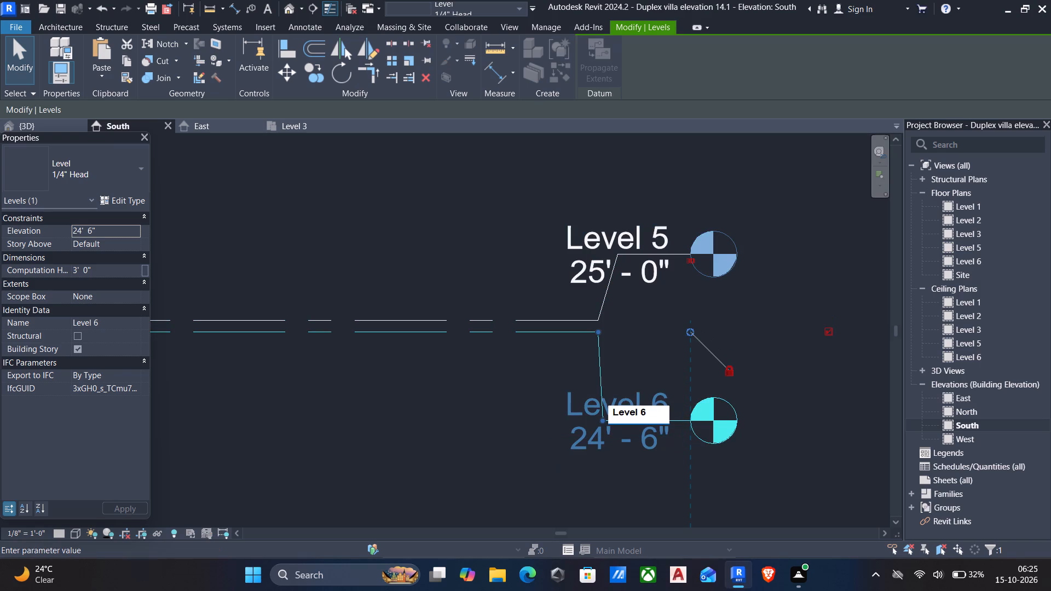
pyautogui.press('BackSpace')
pyautogui.press('4')
pyautogui.press('Return')
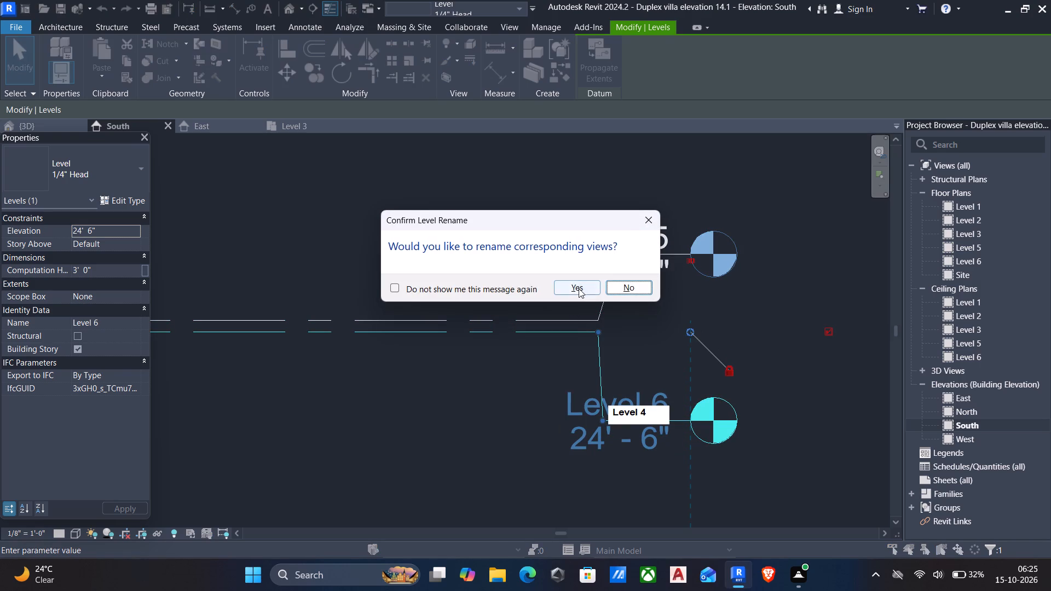
pyautogui.click(579, 288)
pyautogui.scroll(-4, 559, 250)
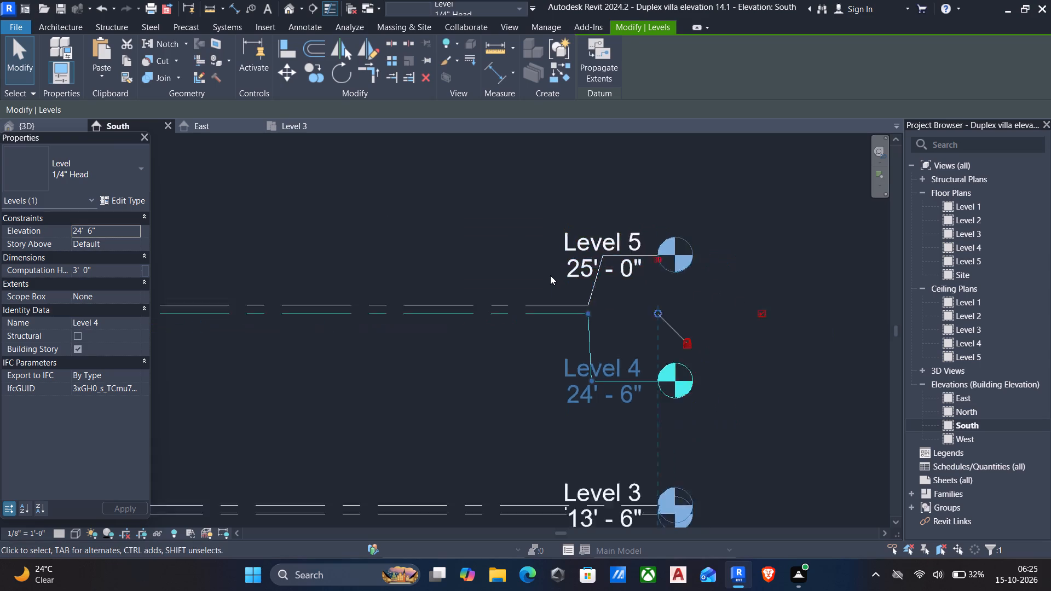
pyautogui.scroll(-2, 550, 275)
pyautogui.moveTo(548, 277); pyautogui.dragTo(675, 271, button='middle')
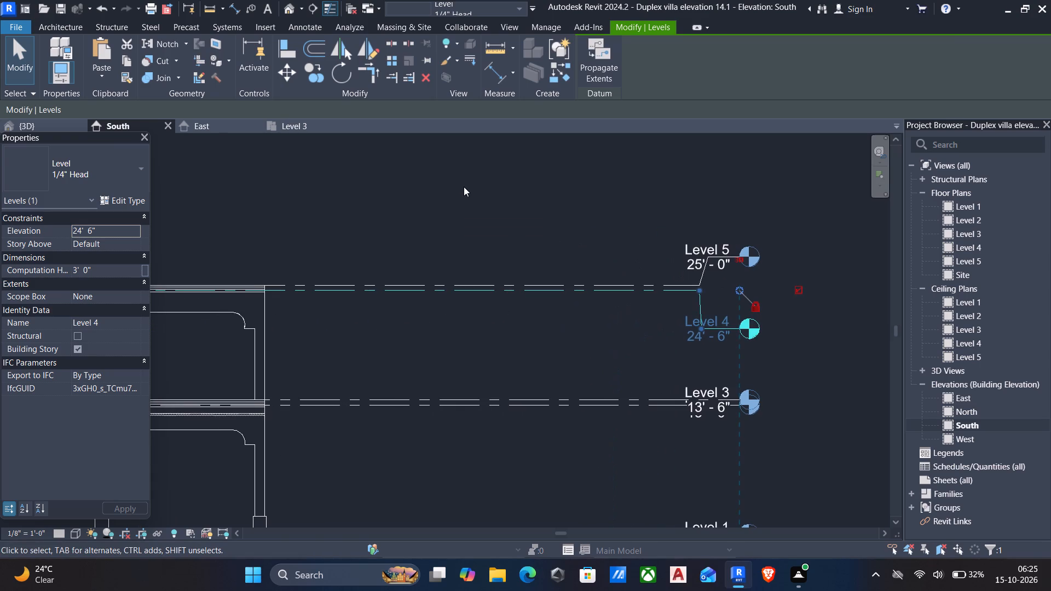
pyautogui.press('Escape')
# Examine the villa's upper-floor side wall, front facade and roof slab from several angles in the 3D view.
pyautogui.scroll(-2, 627, 334)
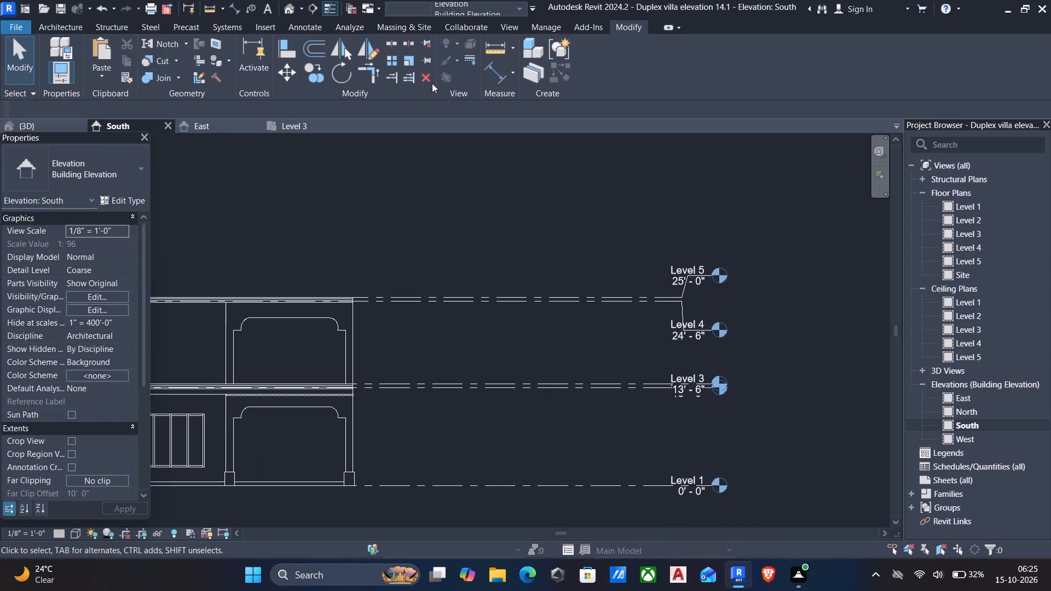
pyautogui.click(291, 10)
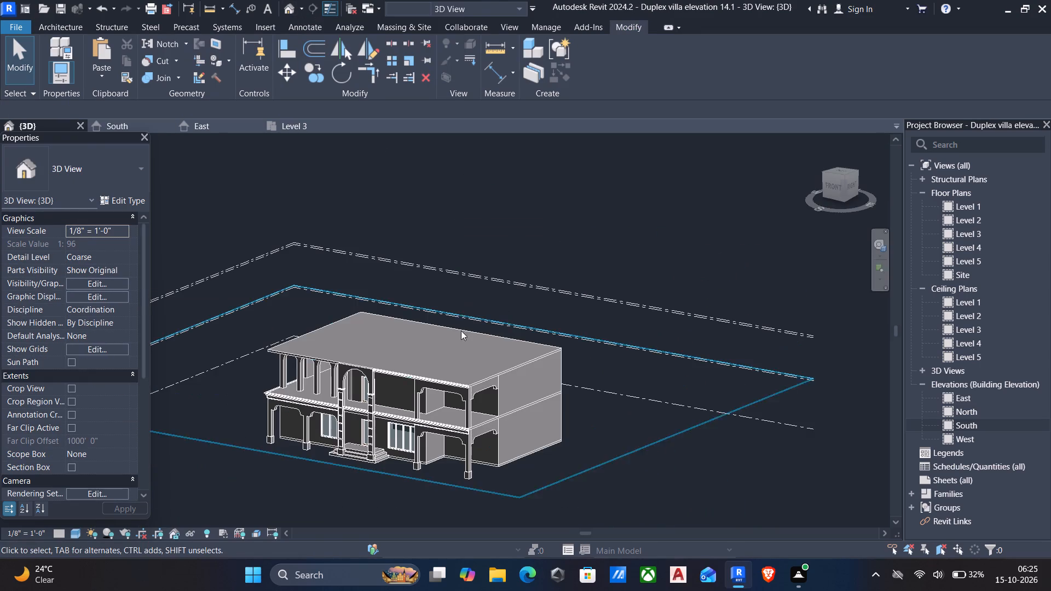
pyautogui.scroll(4, 481, 378)
pyautogui.scroll(4, 527, 381)
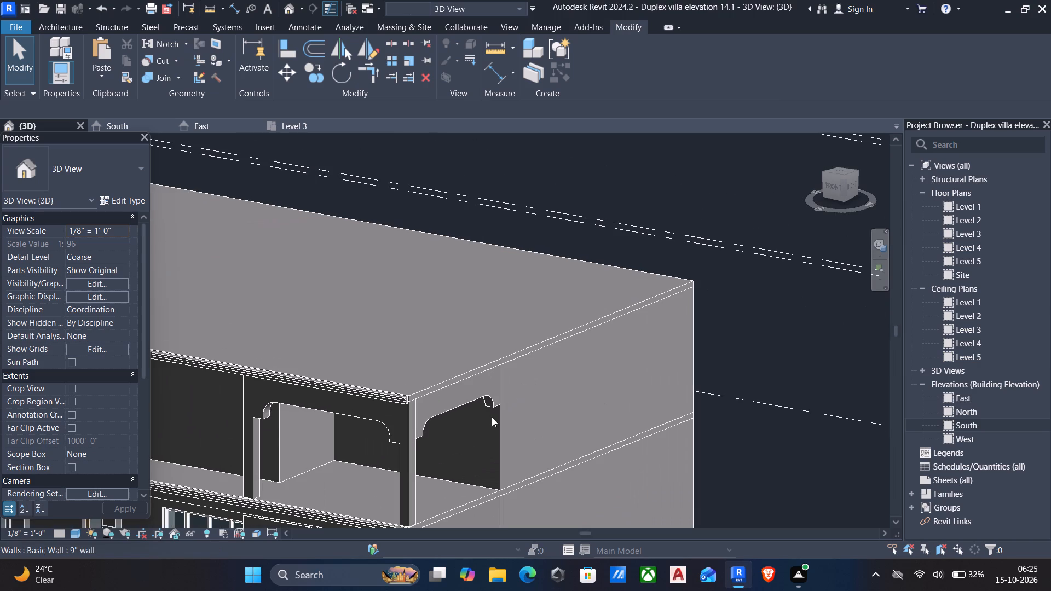
pyautogui.click(501, 416)
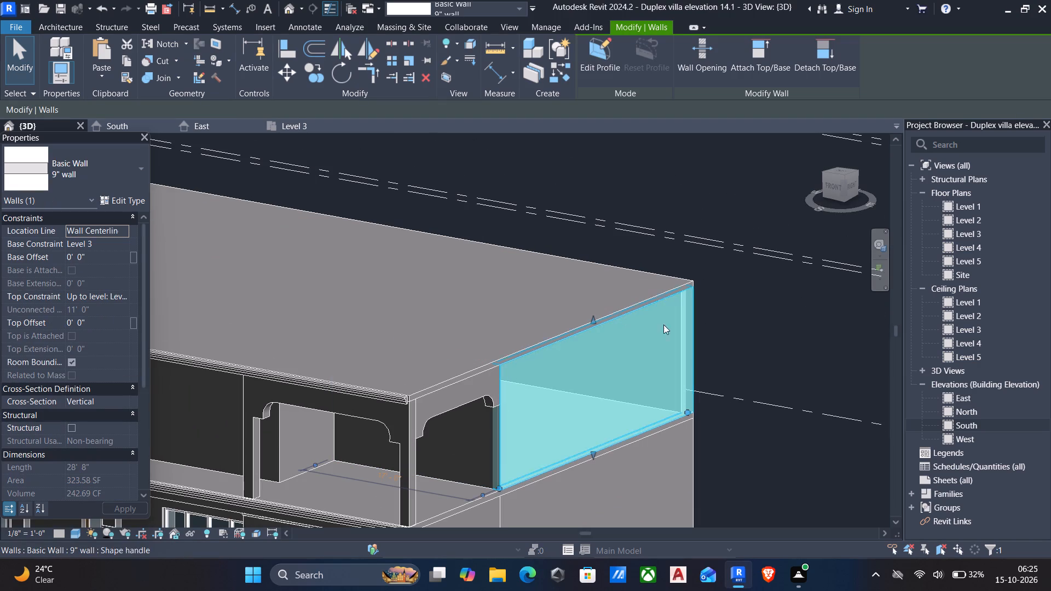
pyautogui.scroll(-4, 914, 310)
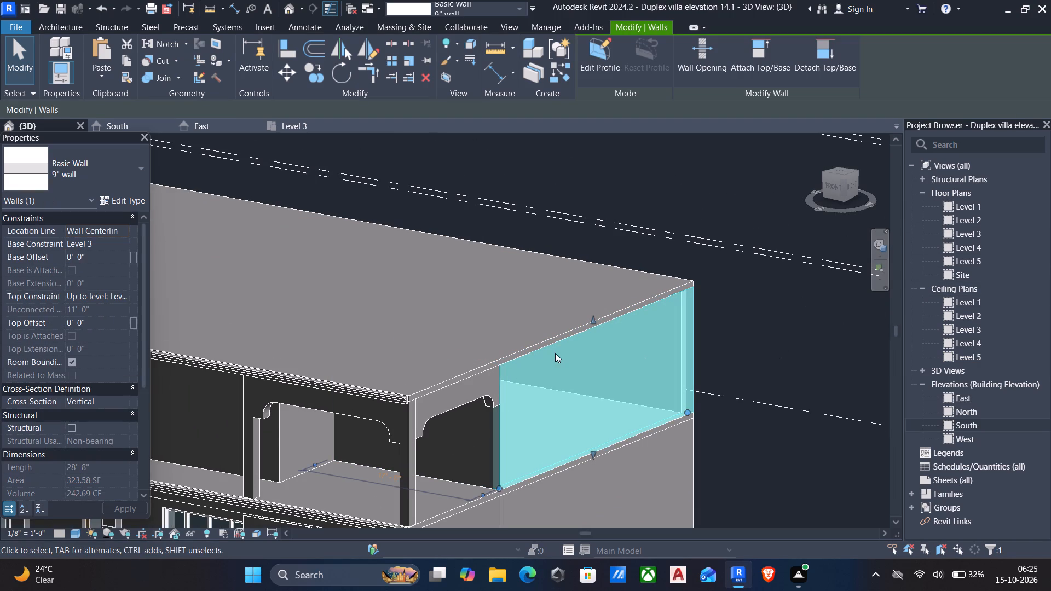
pyautogui.keyDown('shift'); pyautogui.moveTo(556, 349); pyautogui.dragTo(655, 271, button='middle'); pyautogui.keyUp('shift')
pyautogui.scroll(-1, 655, 271)
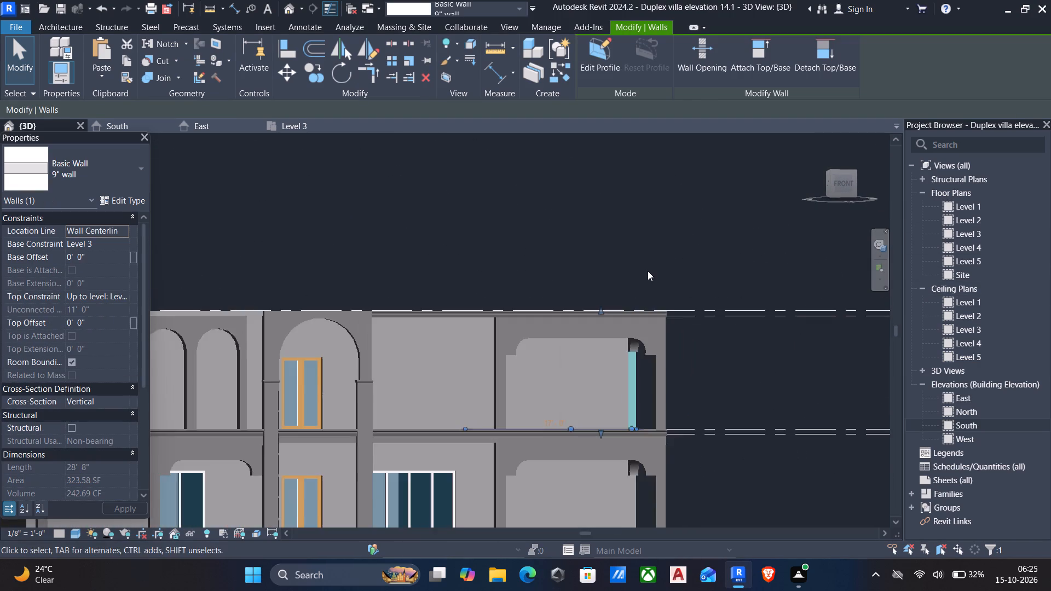
pyautogui.moveTo(647, 271); pyautogui.dragTo(731, 297, button='middle')
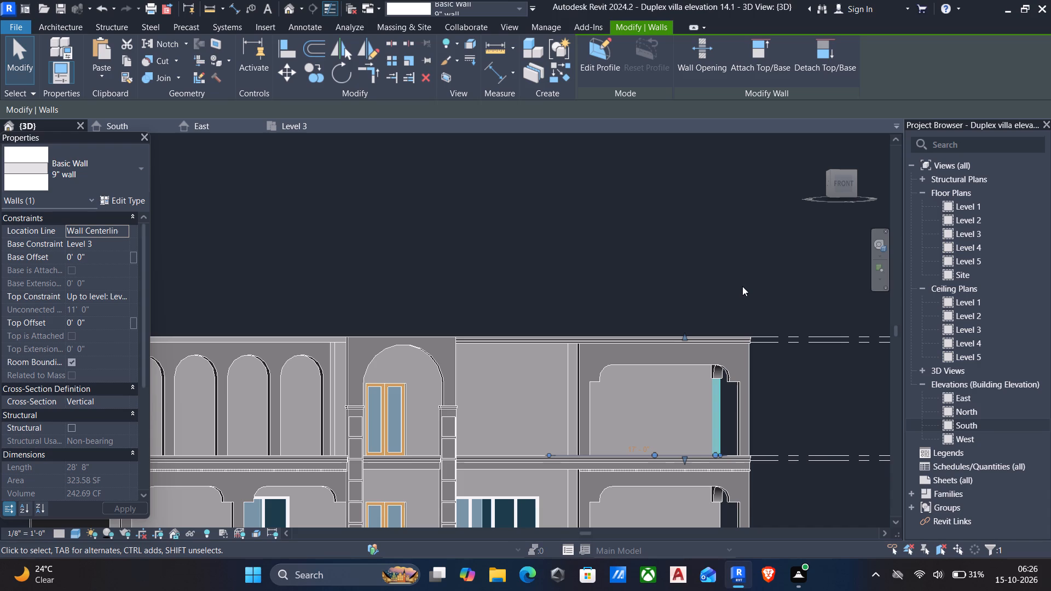
pyautogui.scroll(-2, 726, 276)
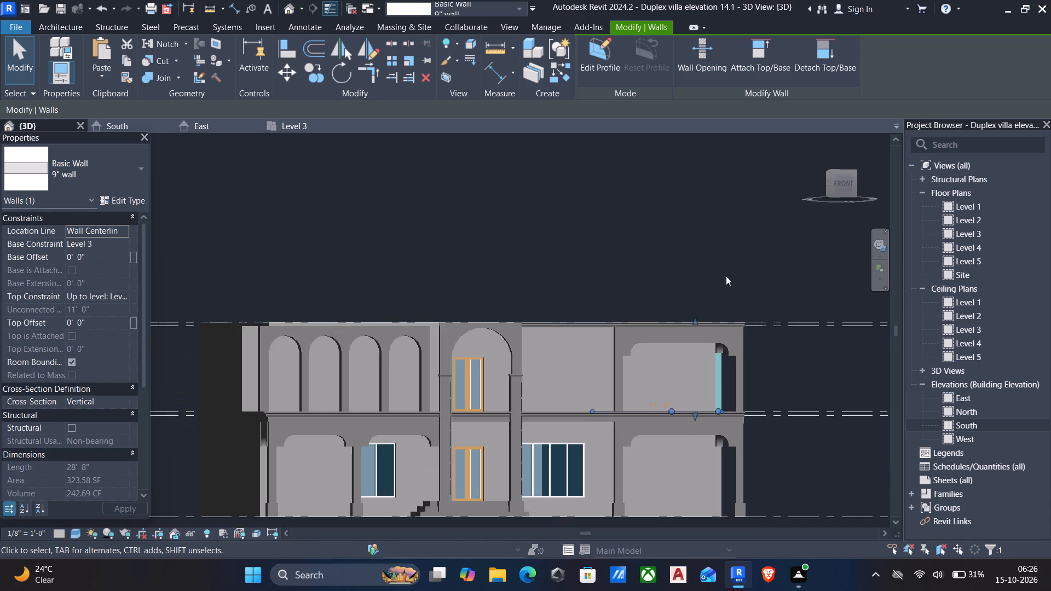
pyautogui.press('Escape')
pyautogui.keyDown('shift'); pyautogui.moveTo(726, 276); pyautogui.dragTo(637, 356, button='middle'); pyautogui.keyUp('shift')
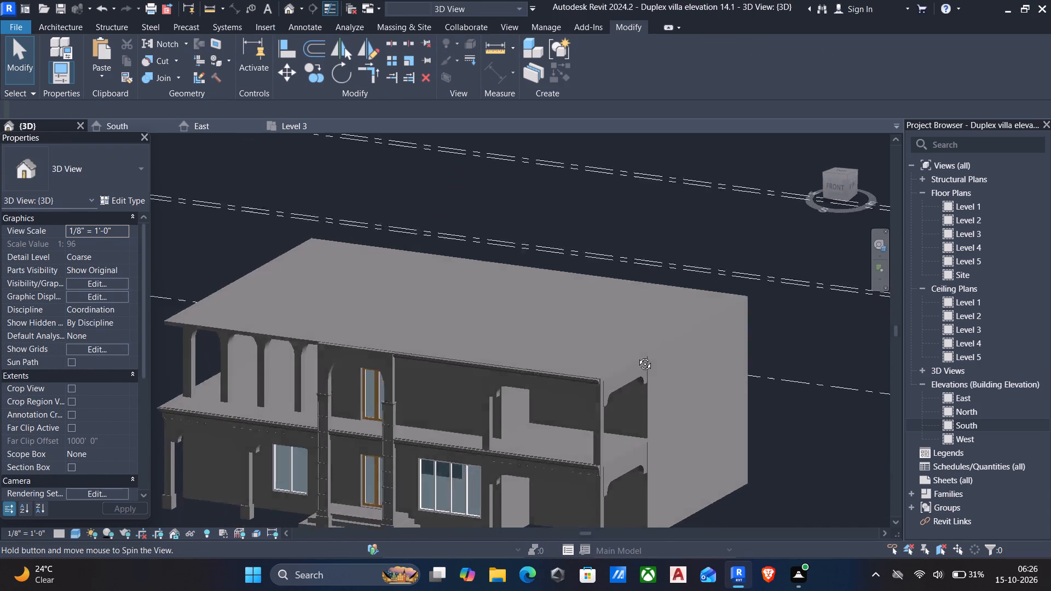
pyautogui.keyDown('shift'); pyautogui.moveTo(637, 356); pyautogui.dragTo(728, 274, button='middle'); pyautogui.keyUp('shift')
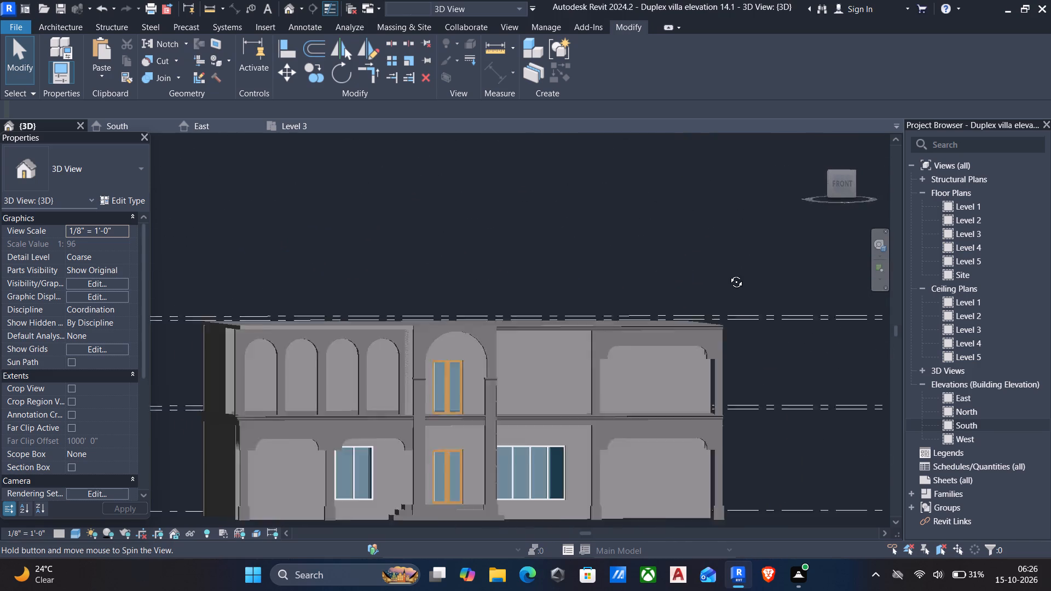
pyautogui.keyDown('shift'); pyautogui.moveTo(728, 274); pyautogui.dragTo(768, 306, button='middle'); pyautogui.keyUp('shift')
pyautogui.moveTo(674, 304); pyautogui.dragTo(713, 276, button='middle')
pyautogui.keyDown('shift'); pyautogui.moveTo(665, 322); pyautogui.dragTo(690, 346, button='middle'); pyautogui.keyUp('shift')
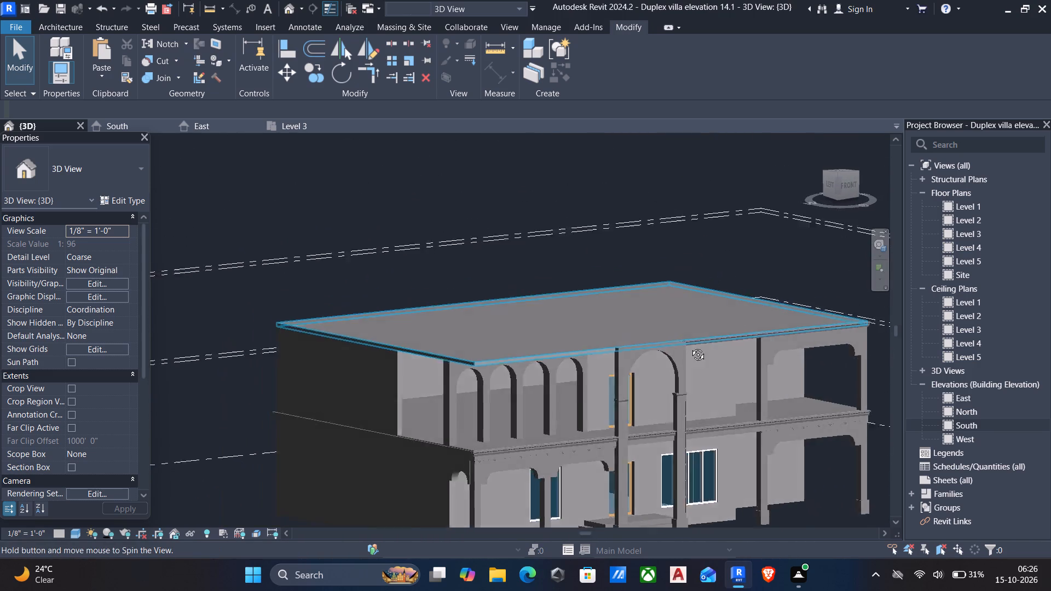
pyautogui.keyDown('shift'); pyautogui.moveTo(690, 346); pyautogui.dragTo(695, 364, button='middle'); pyautogui.keyUp('shift')
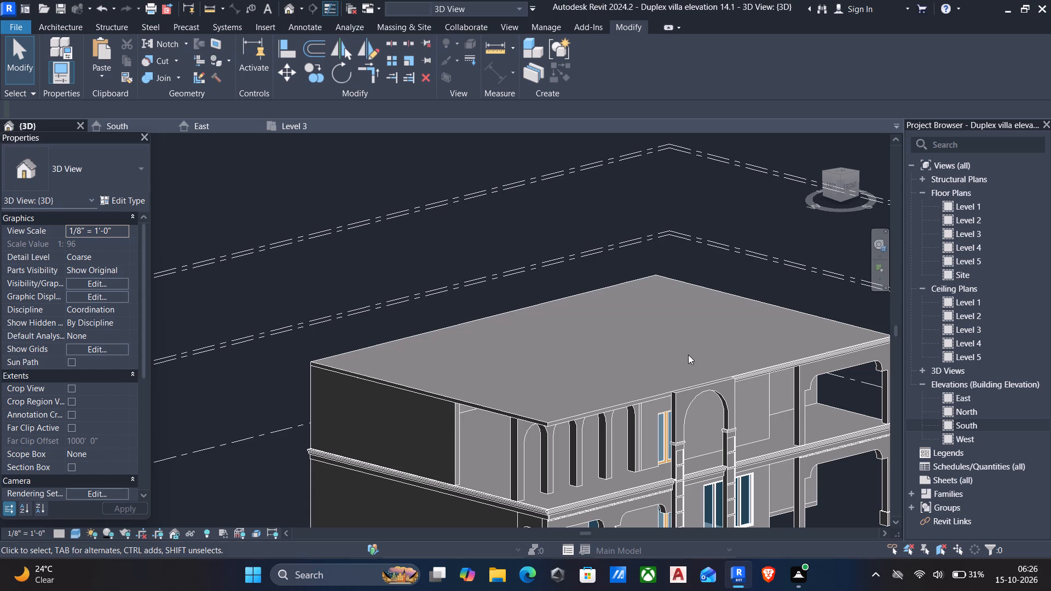
# Open the Level 5 floor plan while editing the roof slab's boundary, and cancel the boundary edit.
pyautogui.click(470, 401)
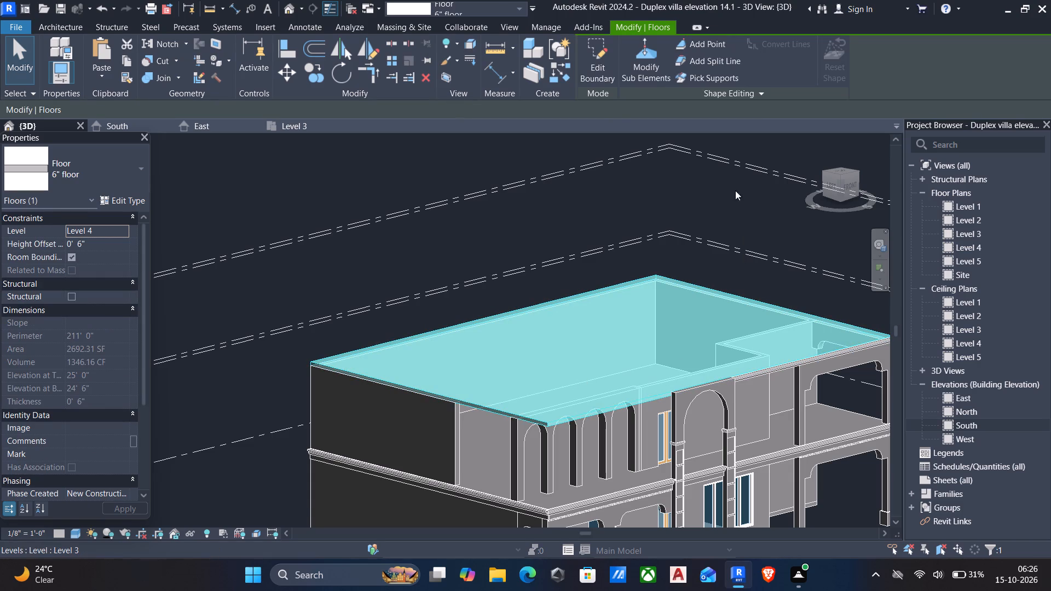
pyautogui.click(586, 43)
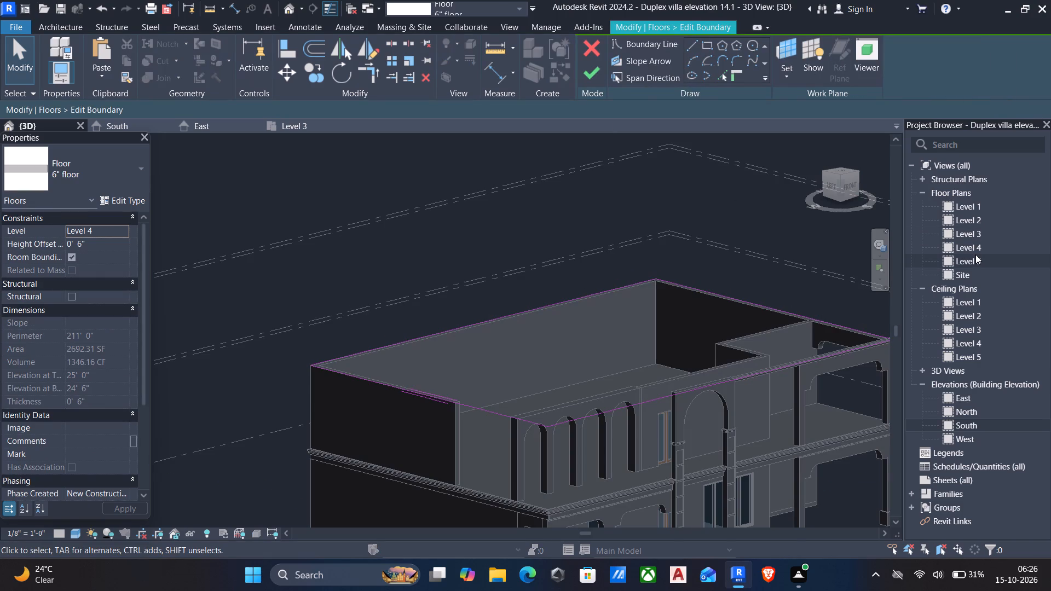
pyautogui.doubleClick(975, 254)
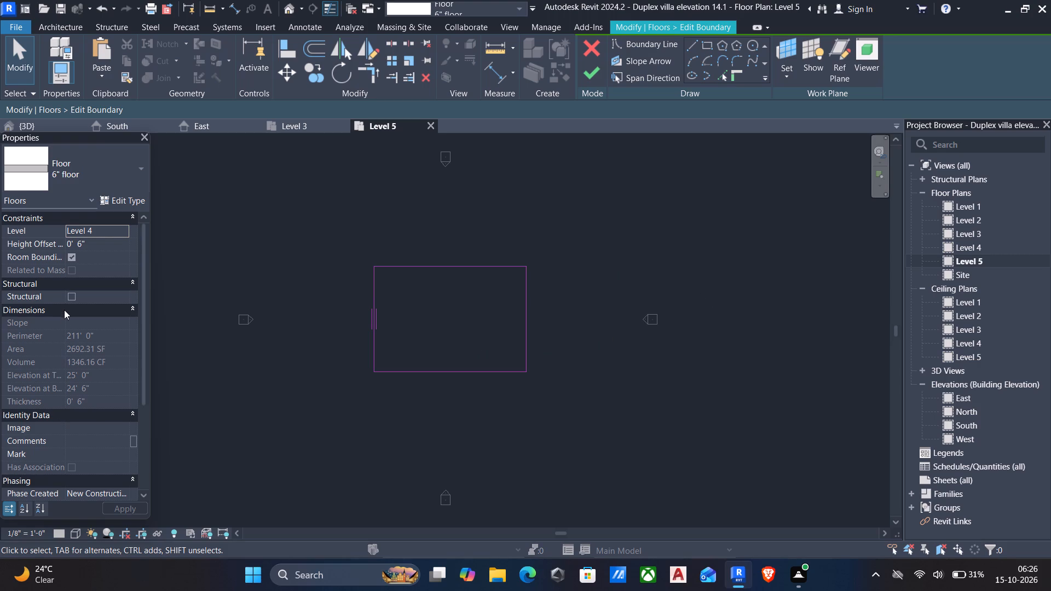
pyautogui.scroll(-3, 67, 437)
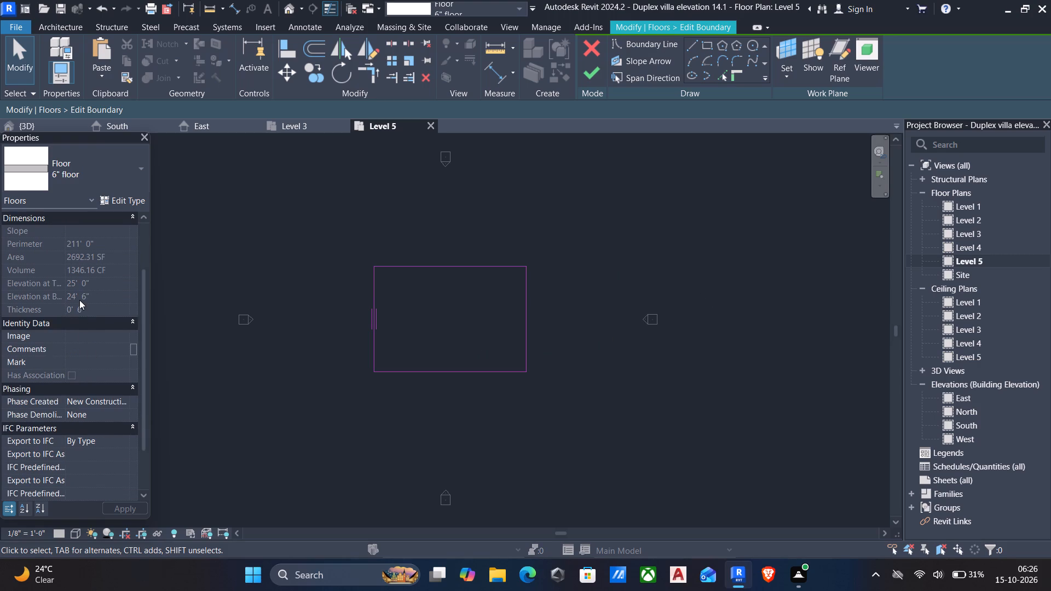
pyautogui.scroll(4, 79, 299)
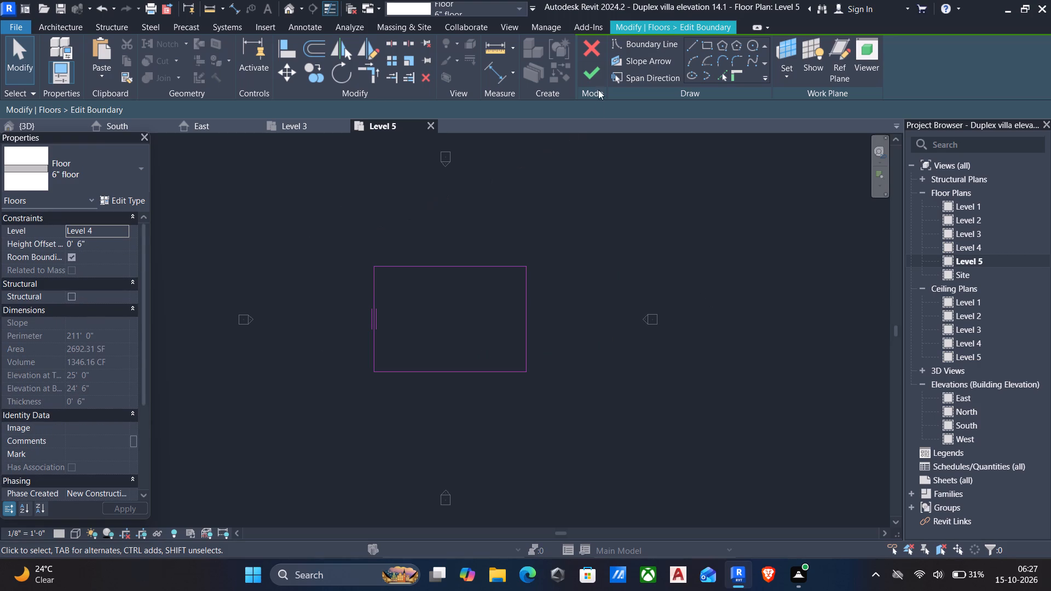
pyautogui.click(598, 50)
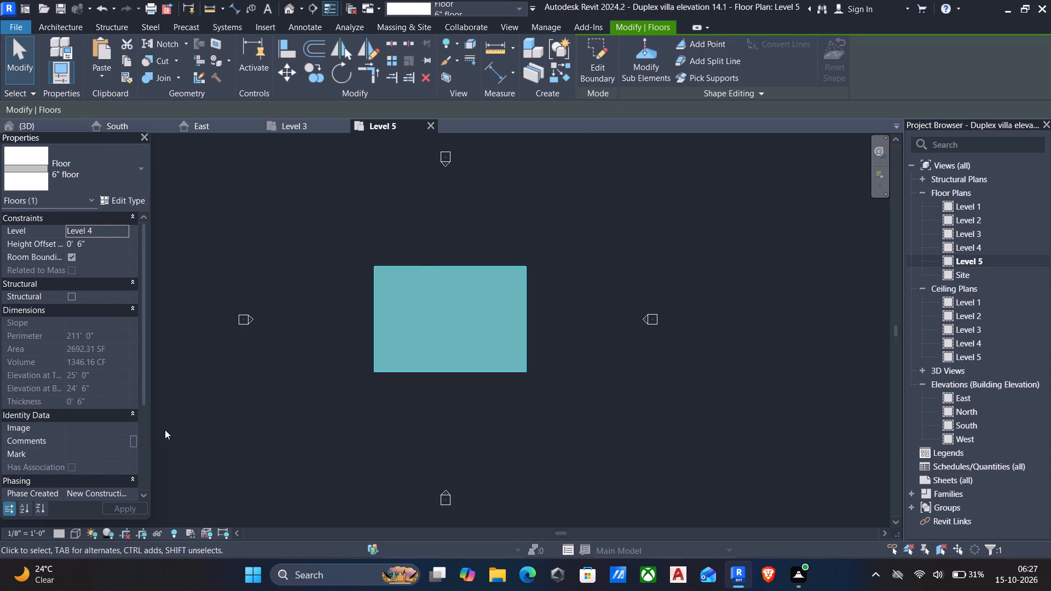
# Set the Level 5 floor plan's underlay base level to Level 4.
pyautogui.click(274, 179)
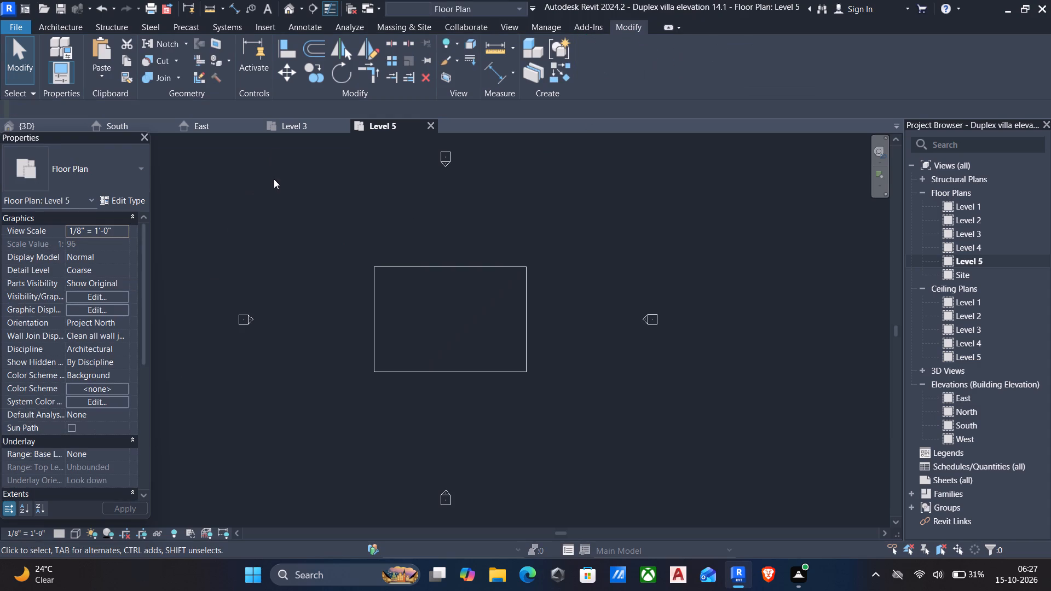
pyautogui.click(125, 438)
pyautogui.click(109, 440)
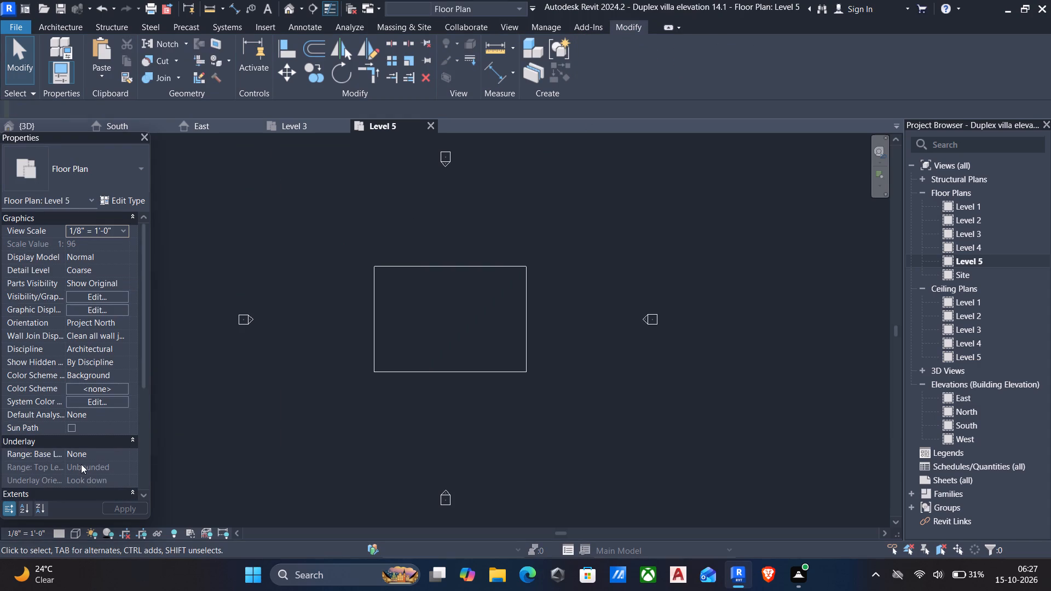
pyautogui.click(84, 454)
pyautogui.click(119, 455)
pyautogui.click(79, 505)
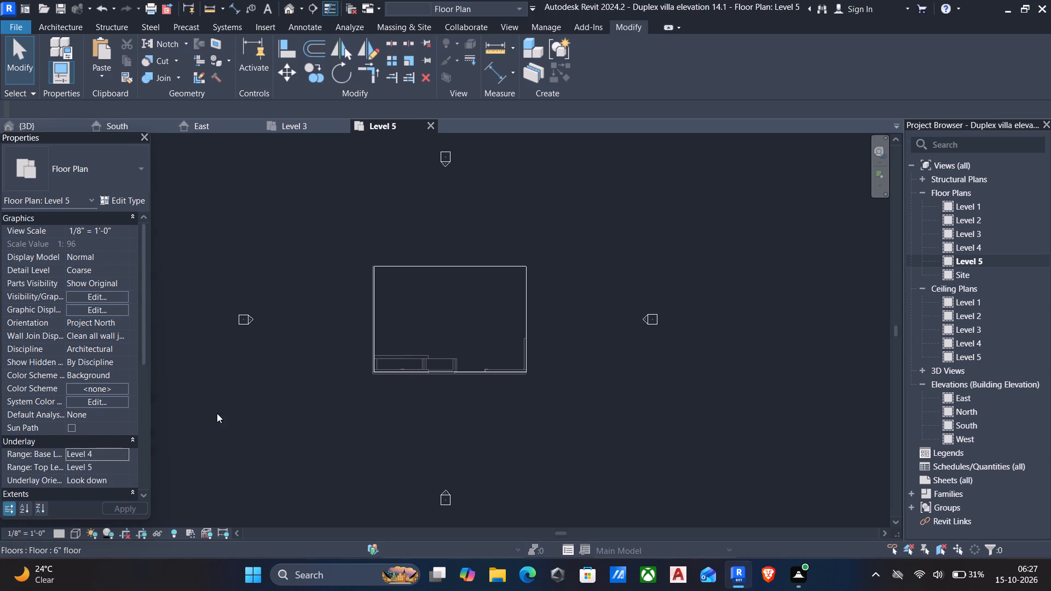
# Edit the roof slab's boundary and align its front line with the rear line of the front-left recess in the underlay.
pyautogui.scroll(2, 401, 363)
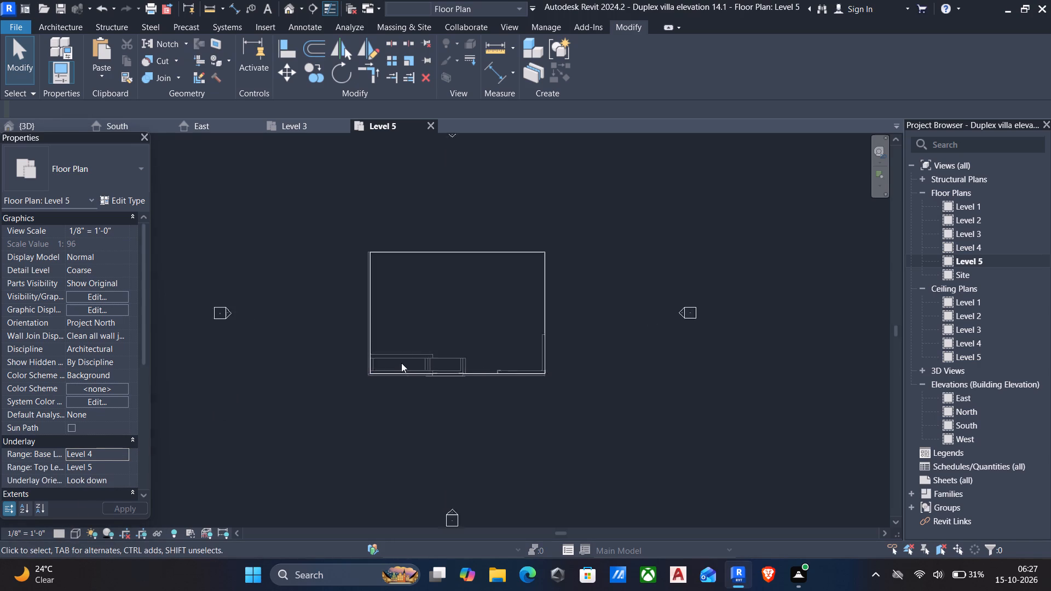
pyautogui.scroll(7, 401, 363)
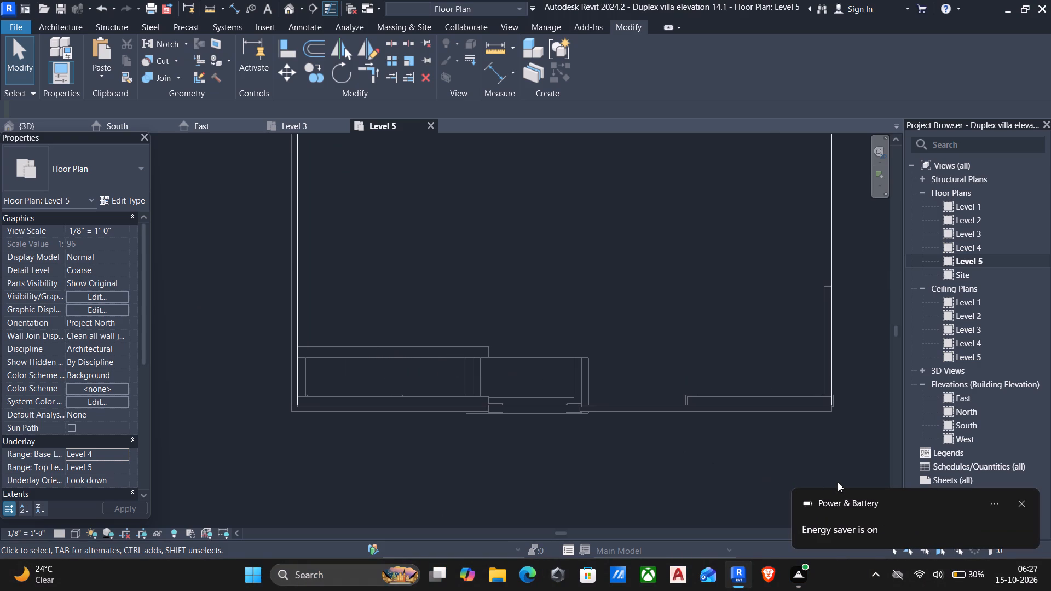
pyautogui.scroll(-4, 712, 410)
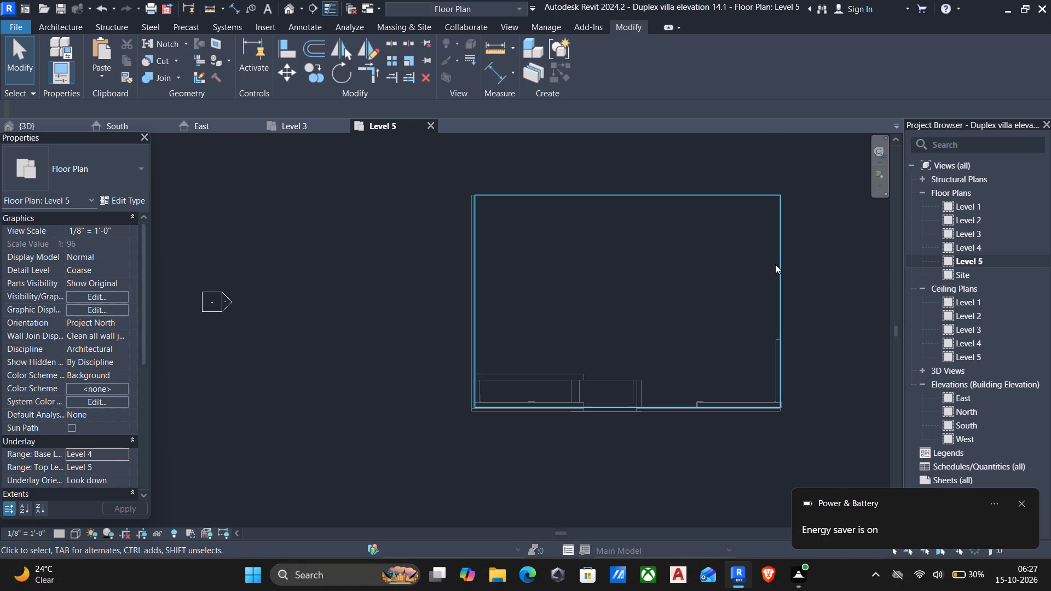
pyautogui.click(775, 264)
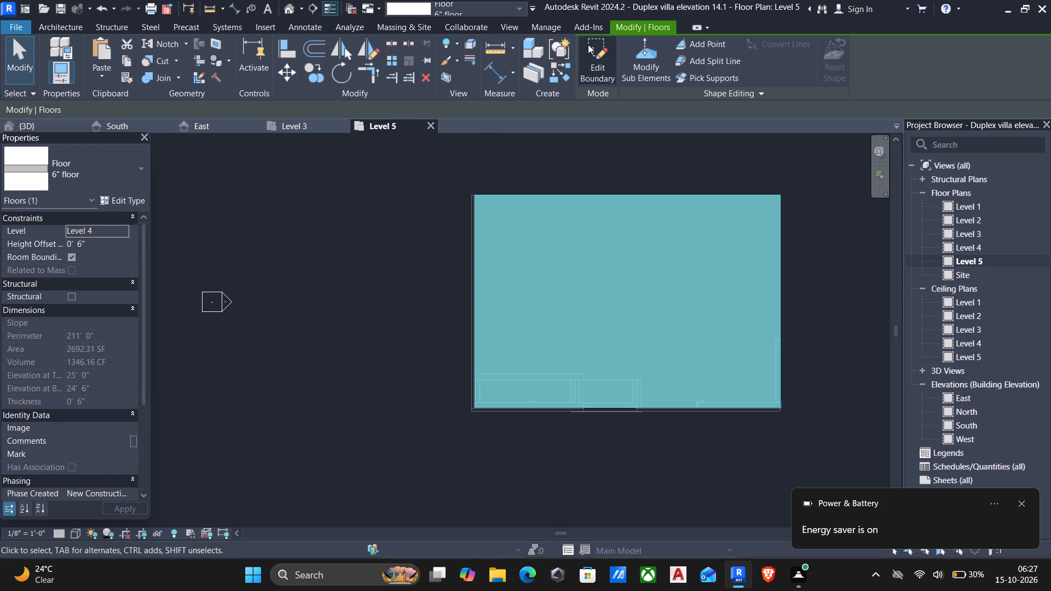
pyautogui.click(588, 44)
pyautogui.scroll(3, 619, 406)
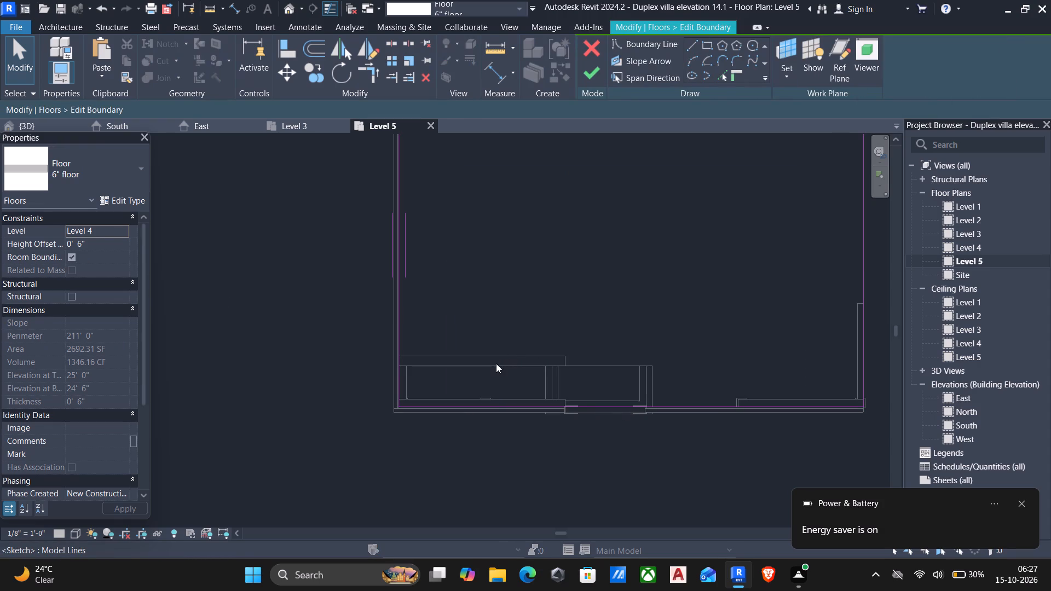
pyautogui.write('al')
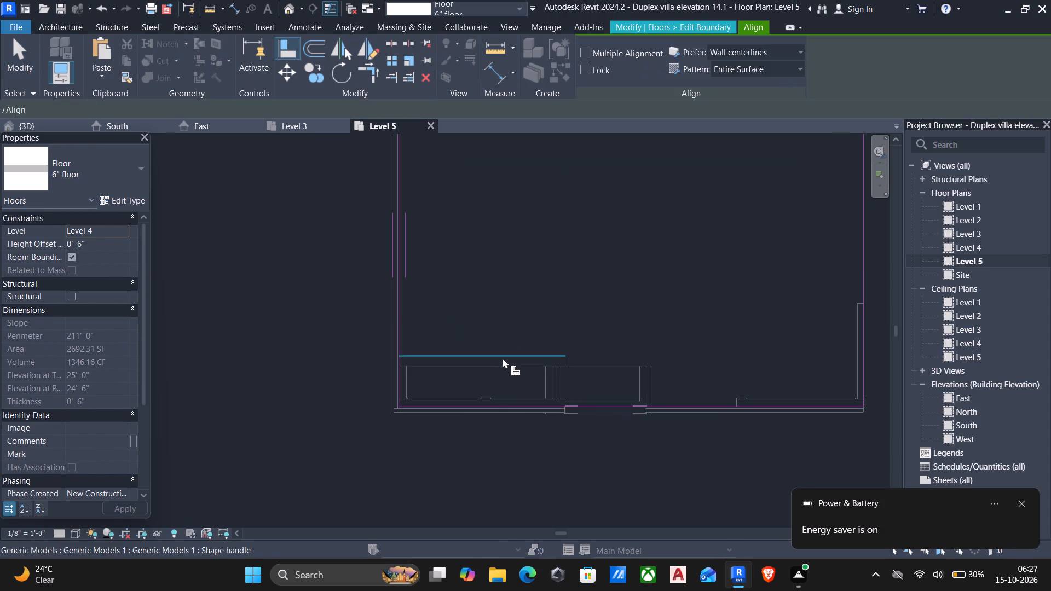
pyautogui.click(500, 366)
pyautogui.click(592, 405)
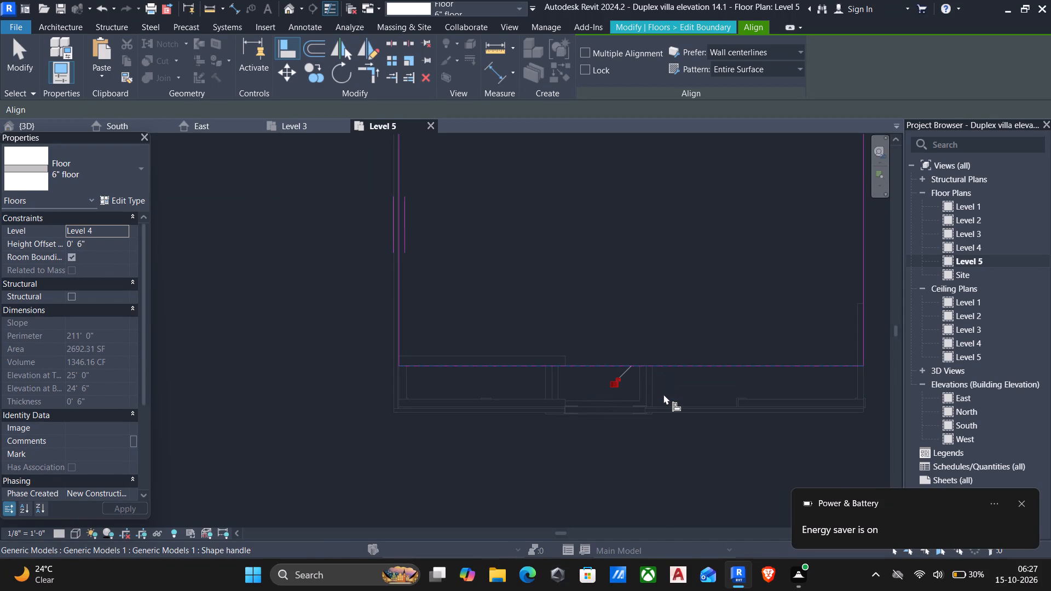
# Draw boundary lines from the recess's right side, 5' 6" toward the front and about 28' 4" along the front to the slab's right edge.
pyautogui.click(713, 16)
pyautogui.click(713, 28)
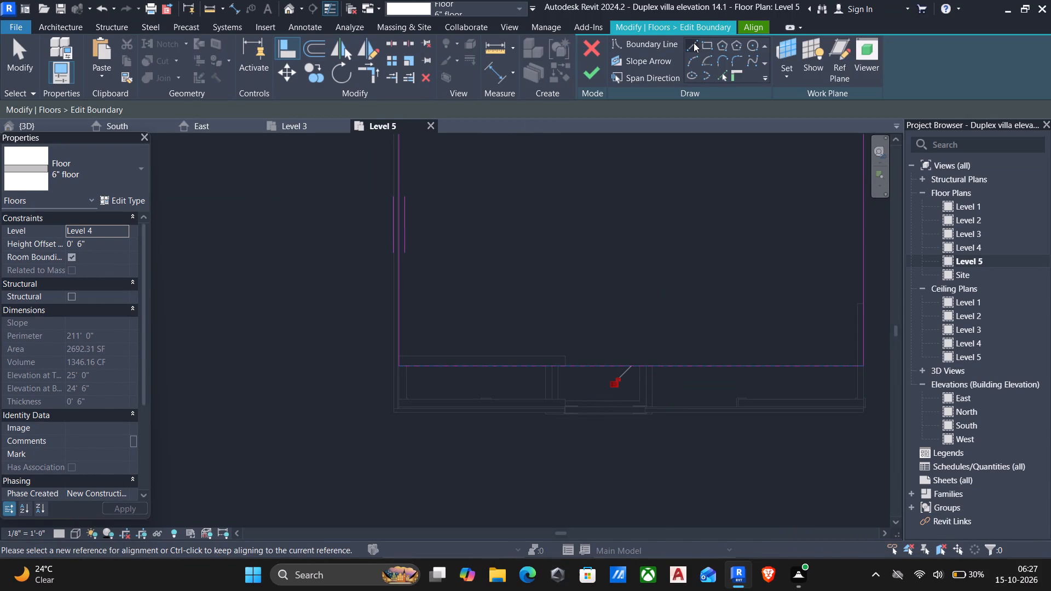
pyautogui.click(694, 43)
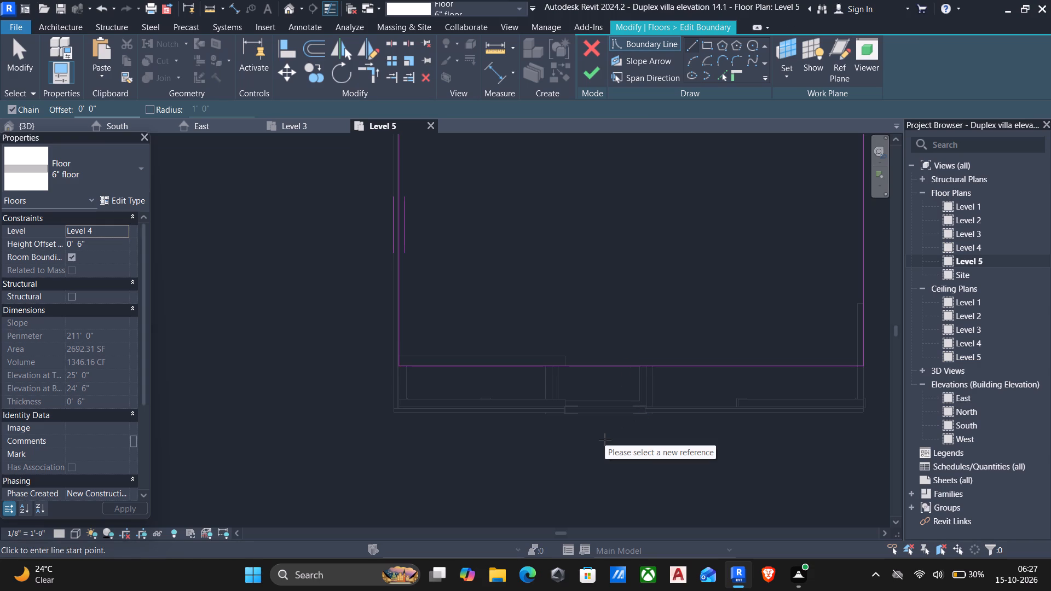
pyautogui.scroll(3, 605, 441)
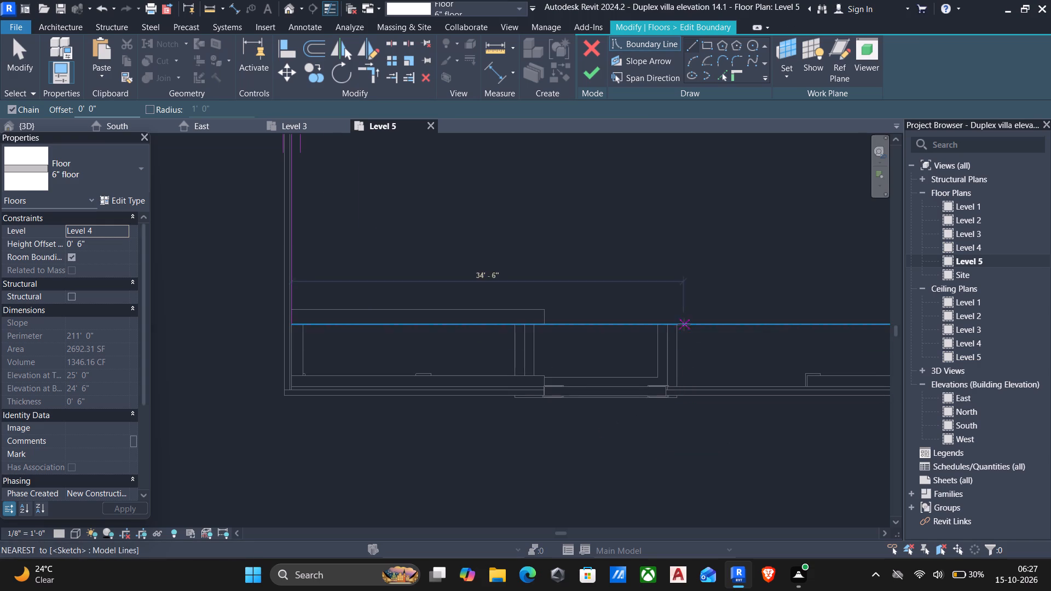
pyautogui.click(682, 322)
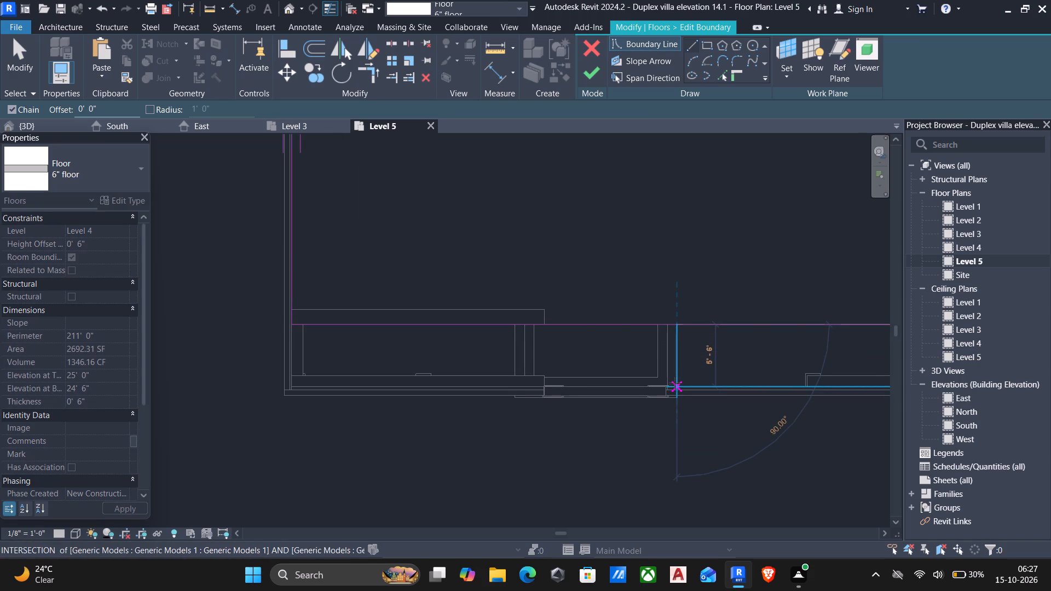
pyautogui.click(675, 383)
pyautogui.moveTo(727, 379); pyautogui.dragTo(536, 390, button='middle')
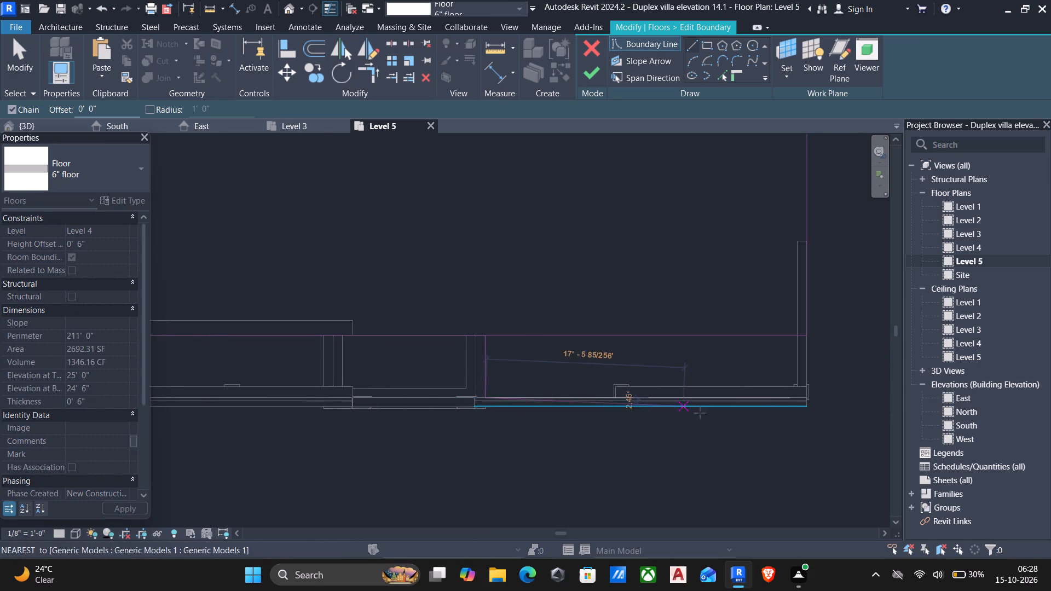
pyautogui.scroll(5, 795, 390)
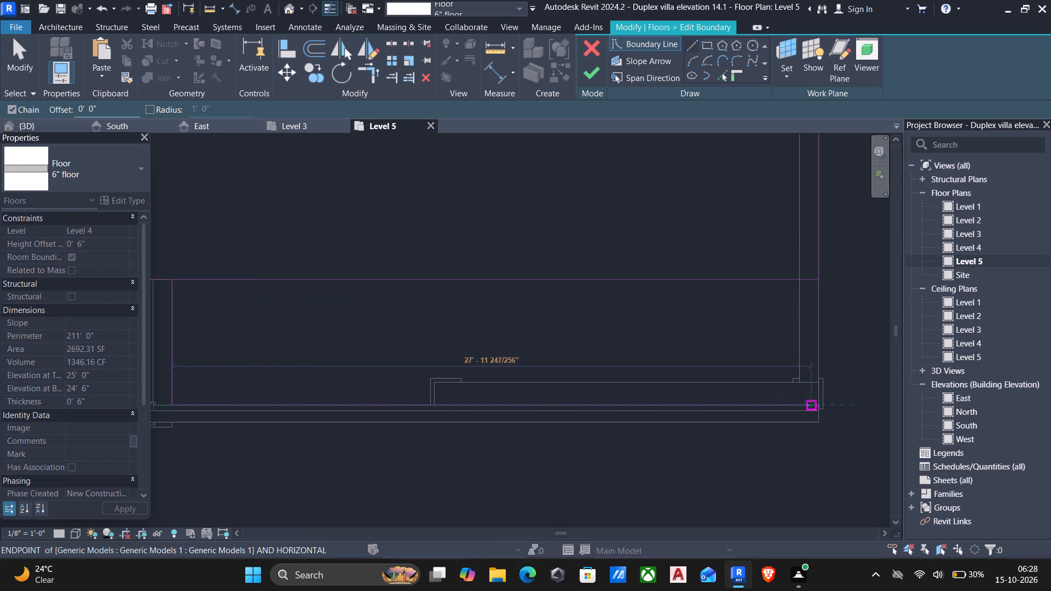
pyautogui.scroll(4, 813, 404)
pyautogui.click(821, 407)
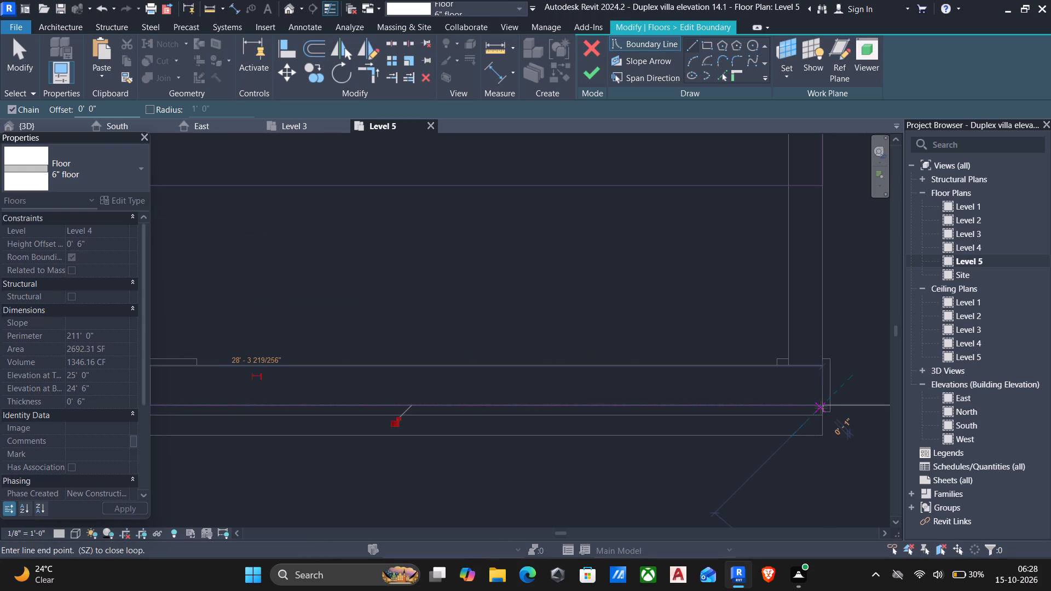
pyautogui.press('Escape')
pyautogui.press('Escape')
pyautogui.scroll(-5, 619, 316)
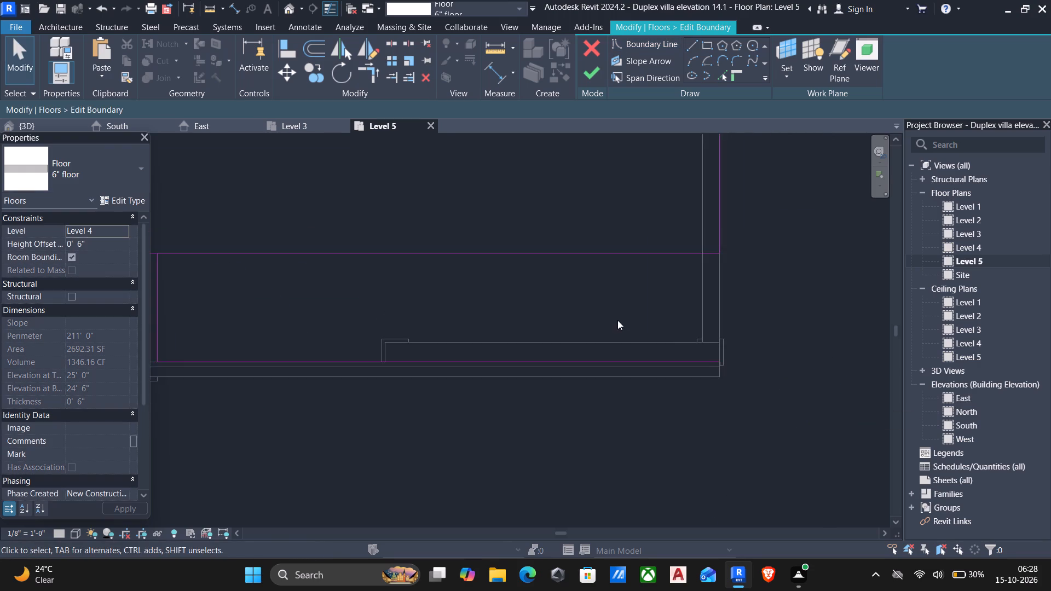
# Trim the roof slab's boundary lines into a closed stepped outline and finish the sketch, attaching the walls to the slab's bottom.
pyautogui.moveTo(617, 321); pyautogui.dragTo(871, 387, button='middle')
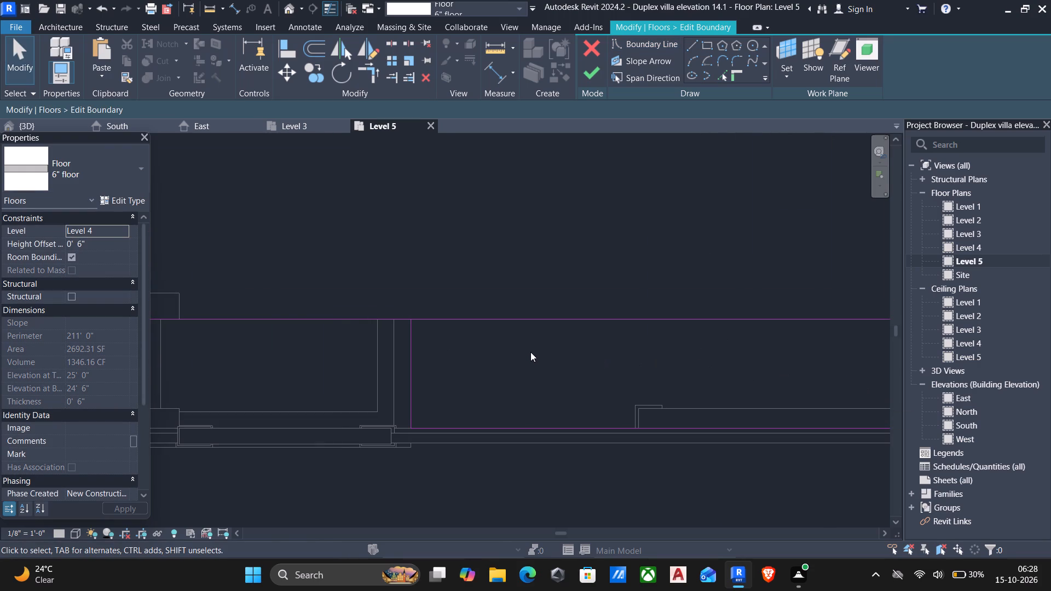
pyautogui.write('tr')
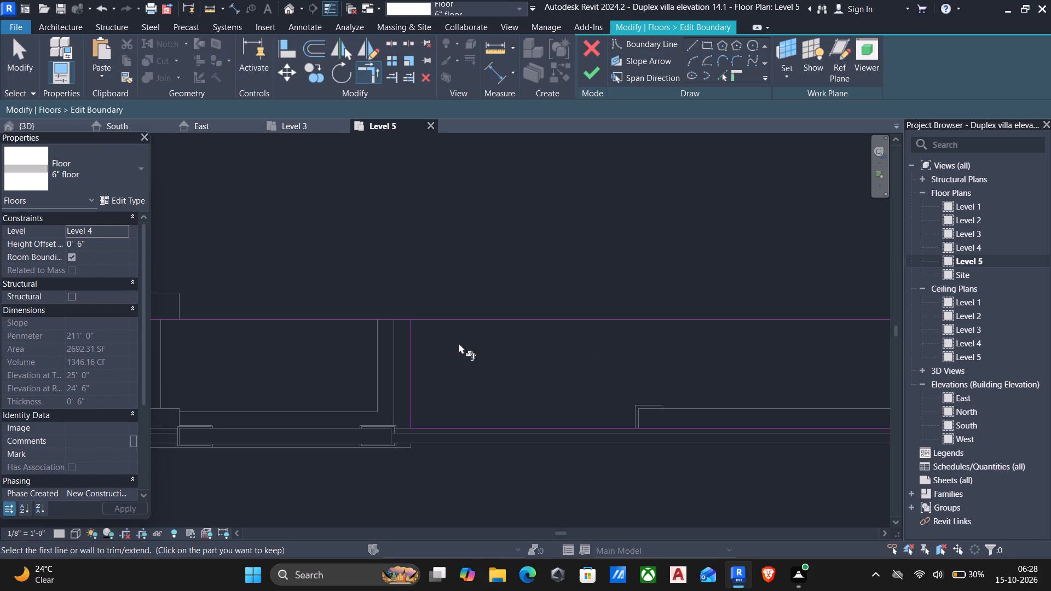
pyautogui.click(408, 361)
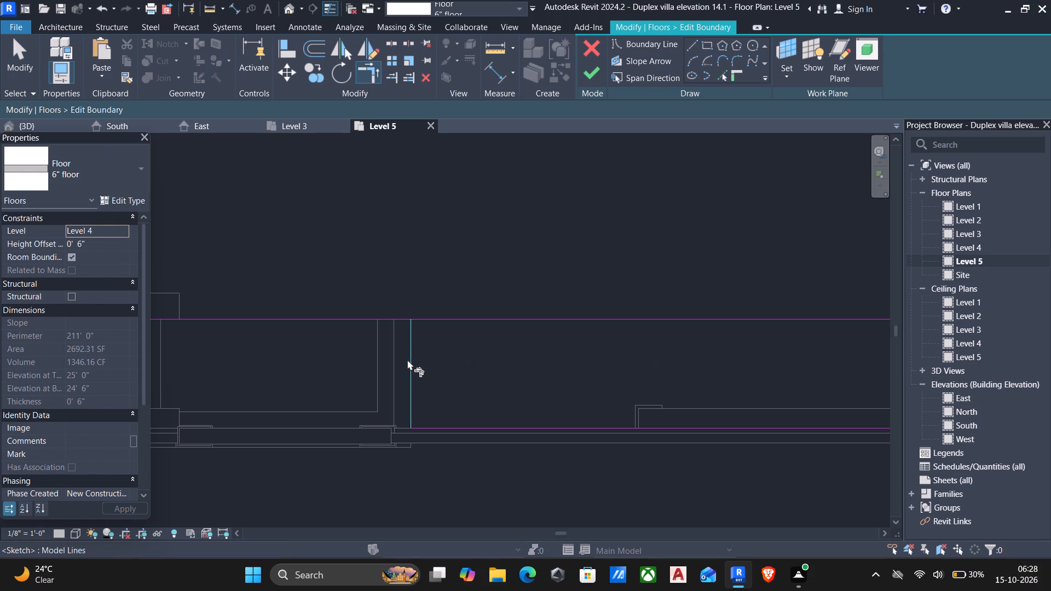
pyautogui.click(351, 315)
pyautogui.scroll(-5, 395, 340)
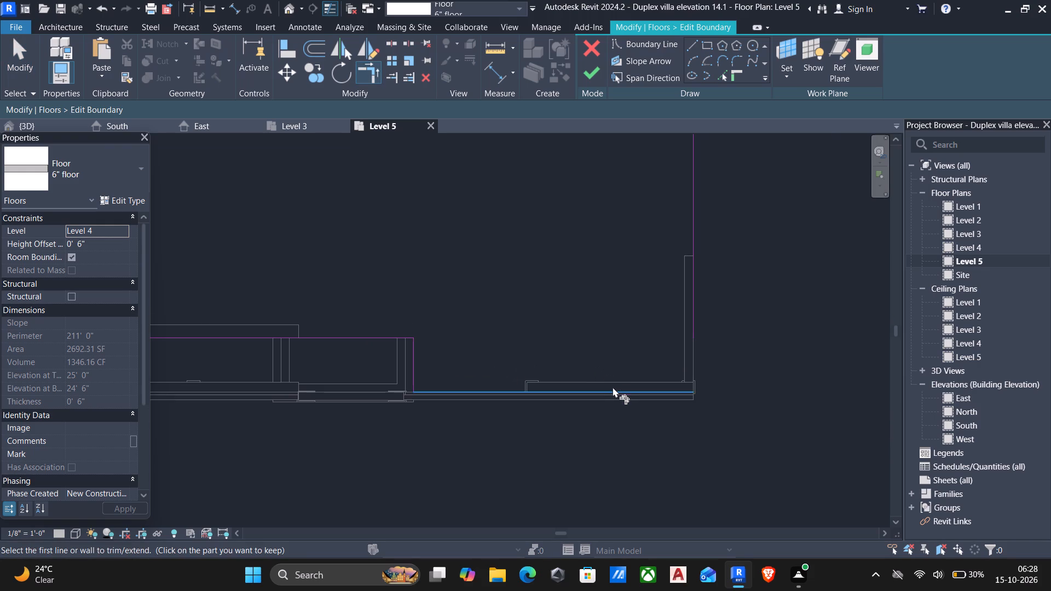
pyautogui.click(613, 389)
pyautogui.click(691, 227)
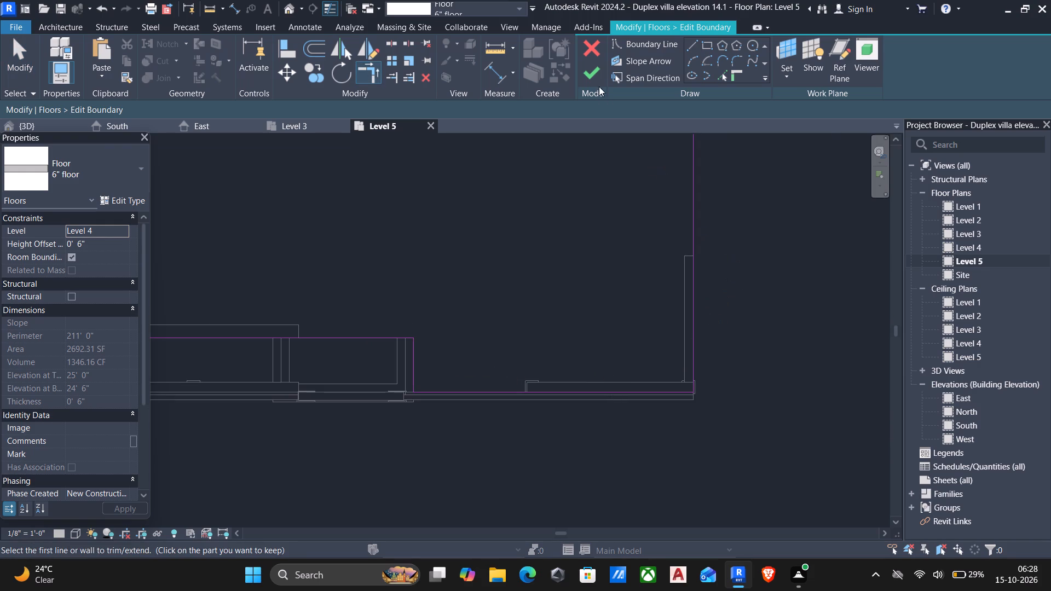
pyautogui.click(591, 72)
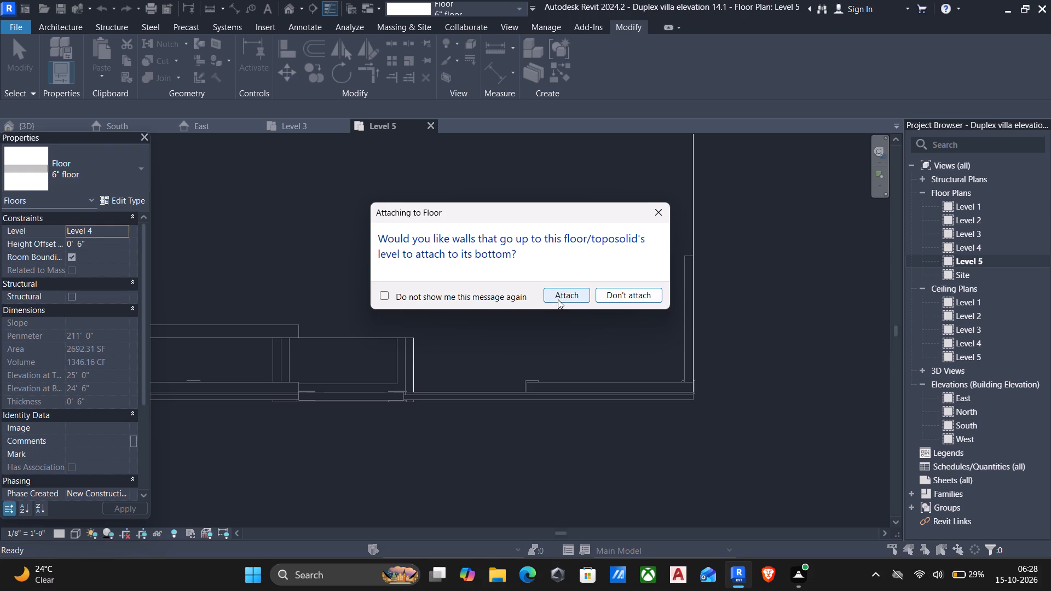
pyautogui.click(559, 299)
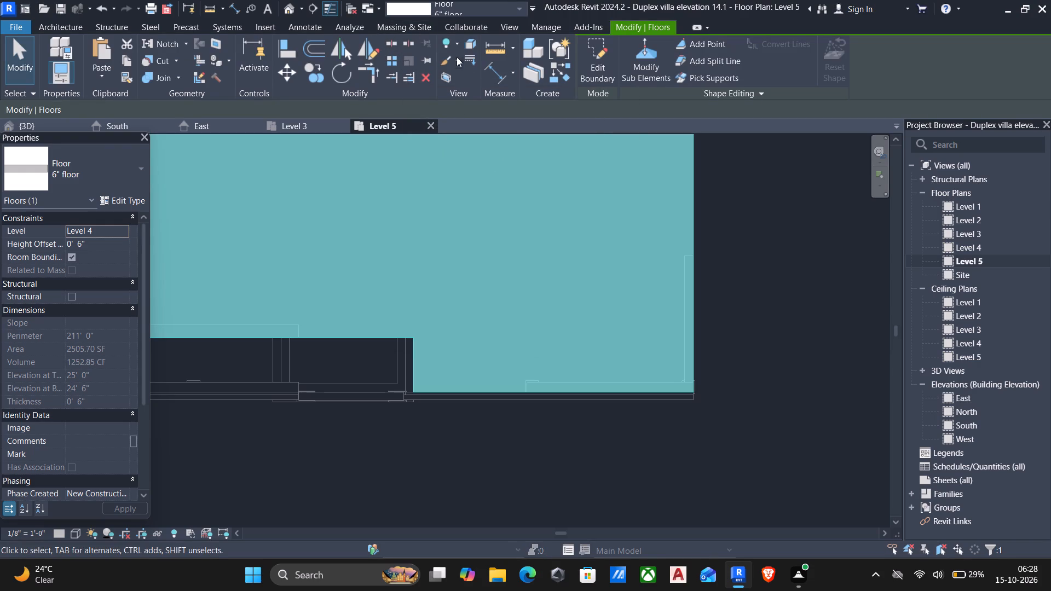
# Examine the reshaped roof slab's stepped front edge and its junction with the front cornice in the 3D view.
pyautogui.click(288, 7)
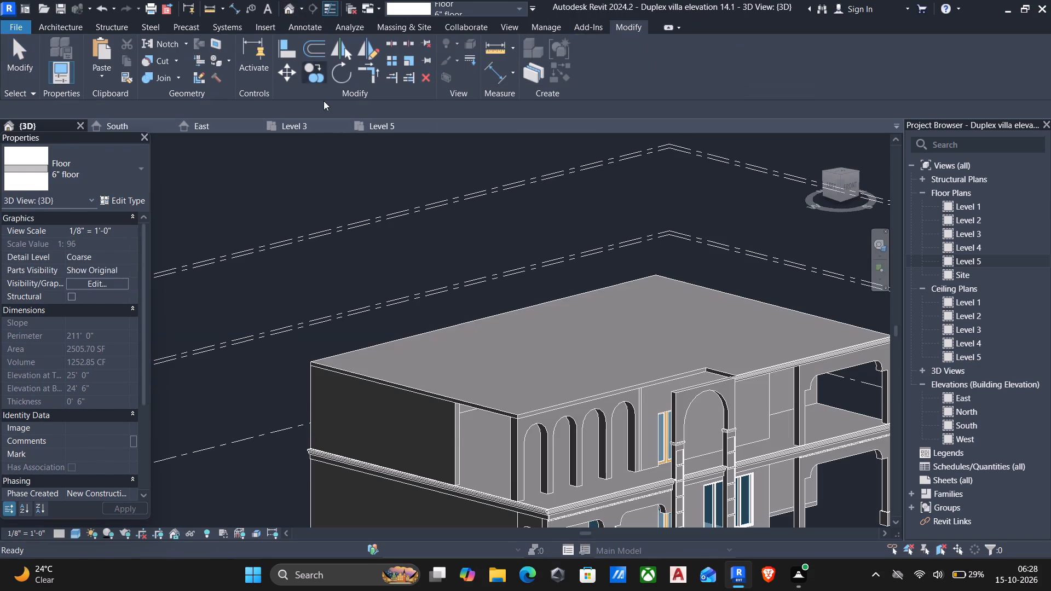
pyautogui.scroll(5, 737, 388)
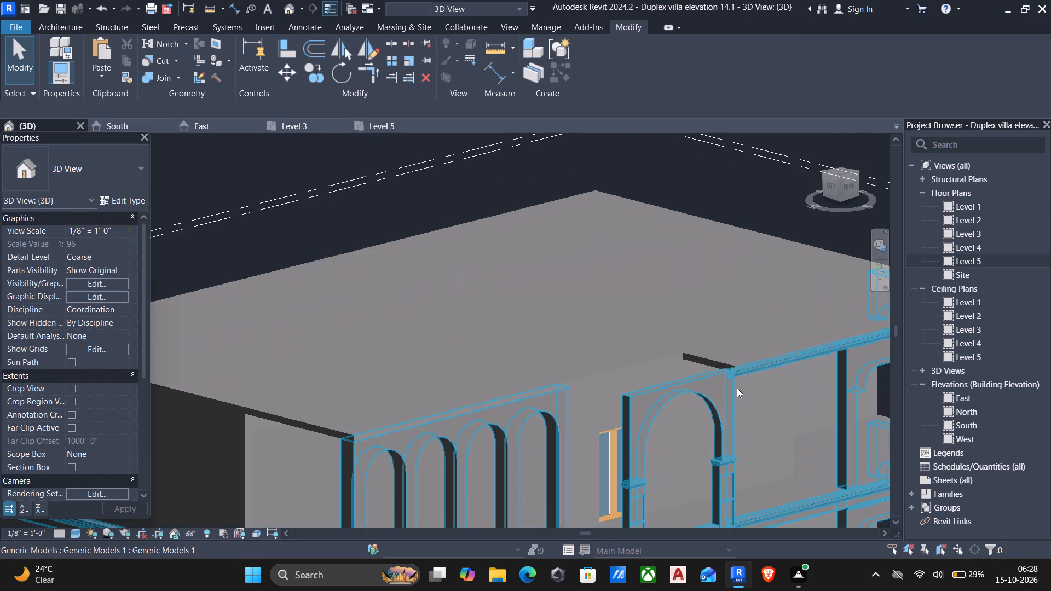
pyautogui.moveTo(590, 361); pyautogui.dragTo(554, 333, button='middle')
pyautogui.moveTo(748, 379); pyautogui.dragTo(581, 363, button='middle')
pyautogui.scroll(5, 722, 311)
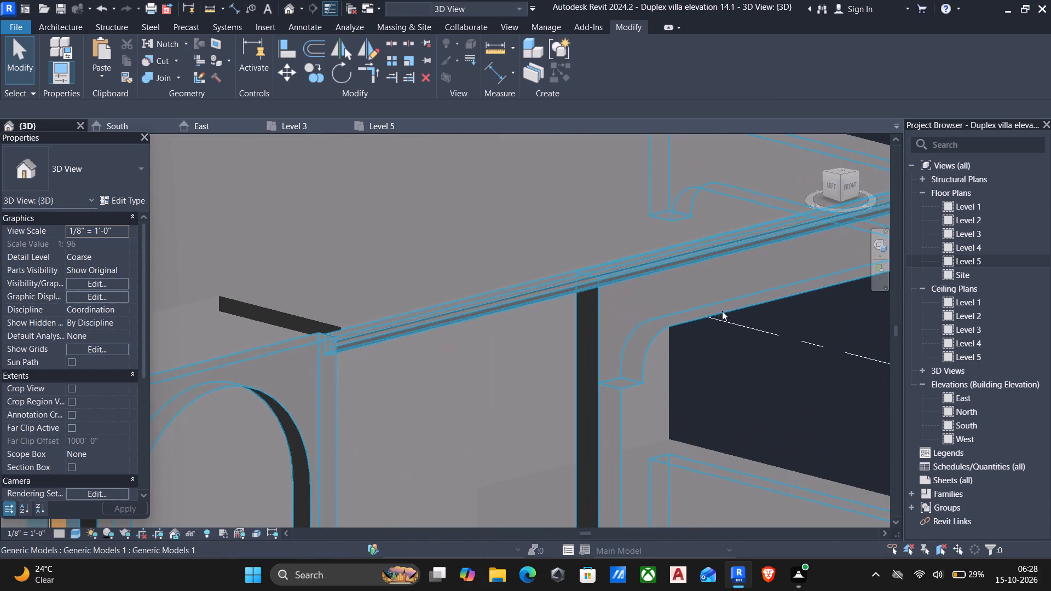
pyautogui.keyDown('shift'); pyautogui.moveTo(561, 309); pyautogui.dragTo(576, 348, button='middle'); pyautogui.keyUp('shift')
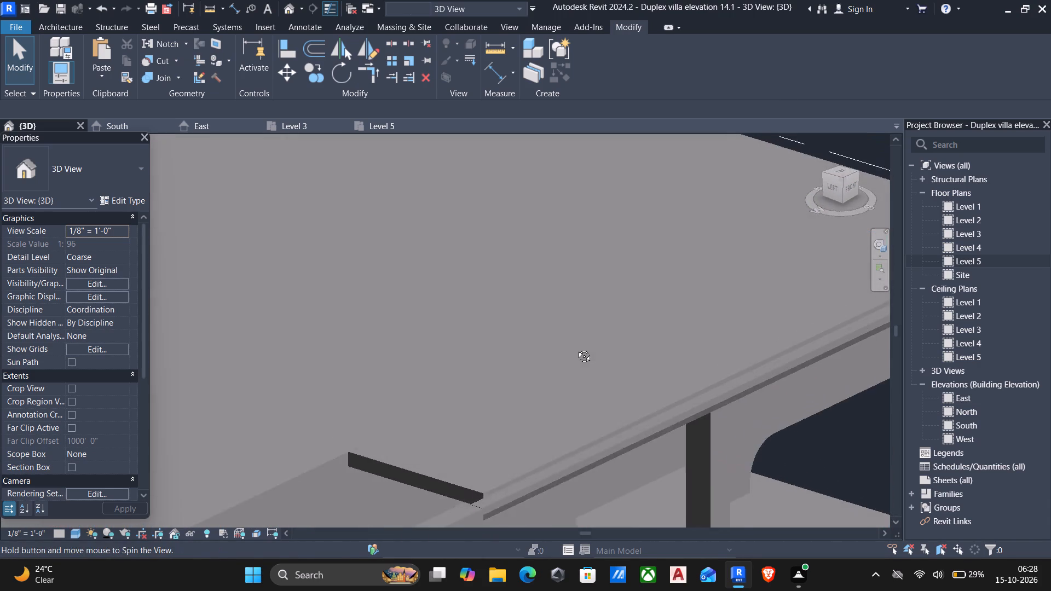
pyautogui.keyDown('shift'); pyautogui.moveTo(576, 348); pyautogui.dragTo(577, 349, button='middle'); pyautogui.keyUp('shift')
pyautogui.moveTo(593, 356); pyautogui.dragTo(420, 200, button='middle')
pyautogui.keyDown('shift'); pyautogui.moveTo(402, 249); pyautogui.dragTo(499, 270, button='middle'); pyautogui.keyUp('shift')
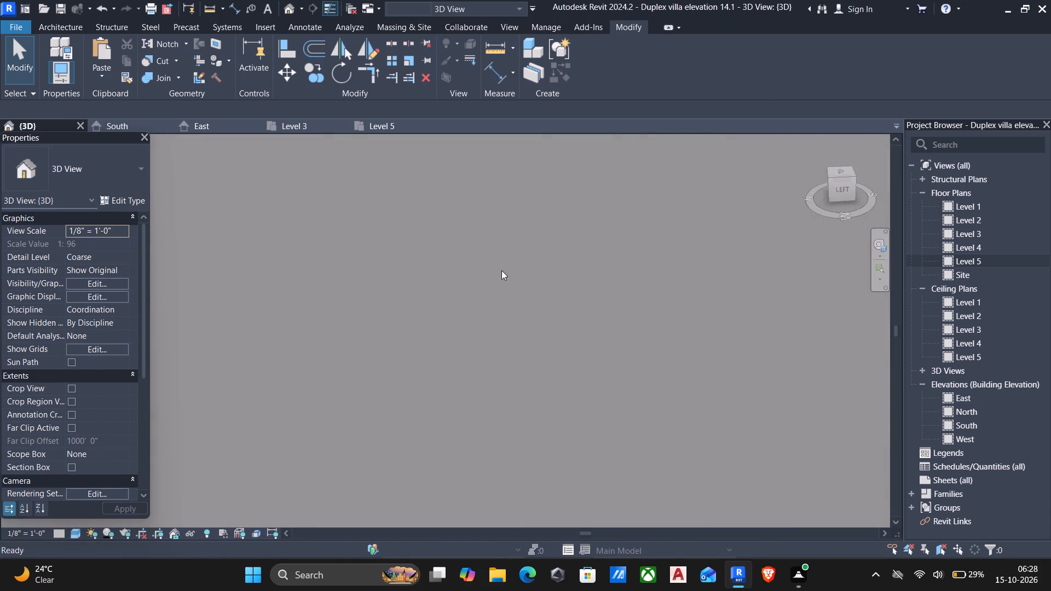
pyautogui.moveTo(502, 270); pyautogui.dragTo(80, 284, button='middle')
pyautogui.keyDown('shift'); pyautogui.moveTo(182, 253); pyautogui.dragTo(180, 254, button='middle'); pyautogui.keyUp('shift')
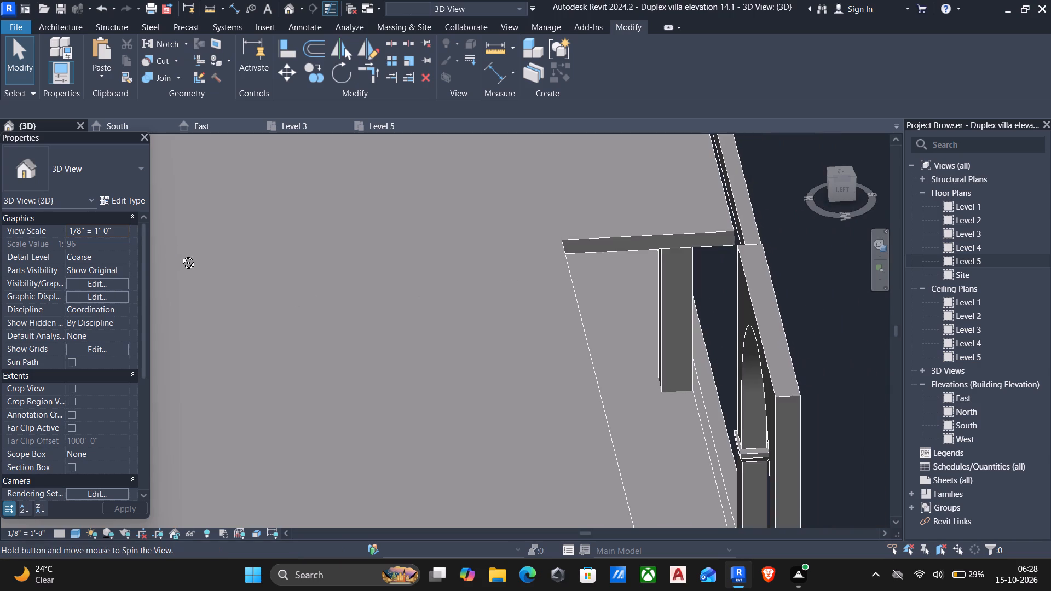
pyautogui.keyDown('shift'); pyautogui.moveTo(180, 254); pyautogui.dragTo(153, 285, button='middle'); pyautogui.keyUp('shift')
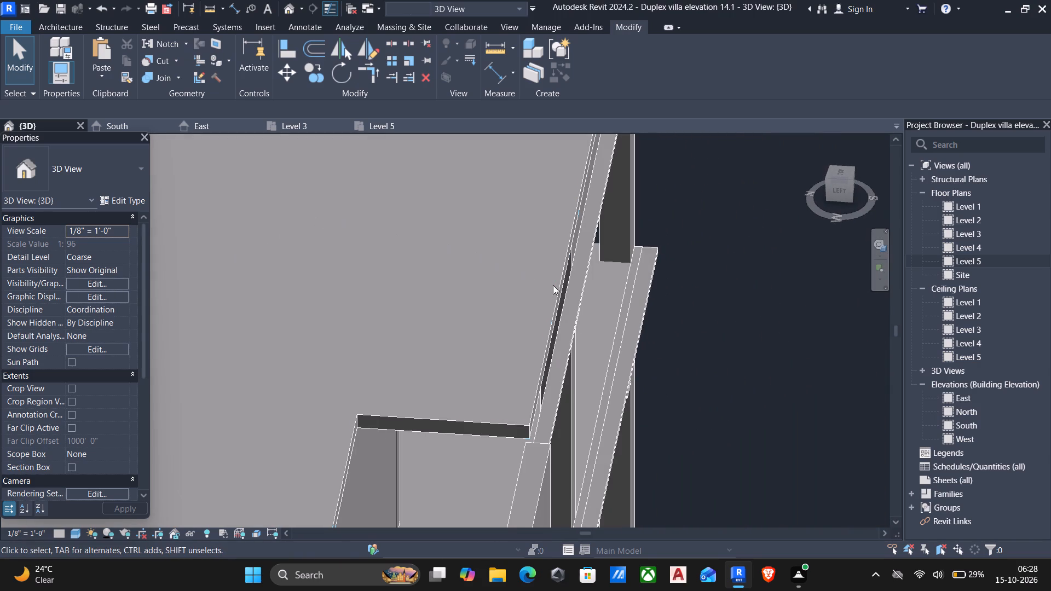
# Align the roof slab's front edge with the back face of the front cornice.
pyautogui.press('a')
pyautogui.press('l')
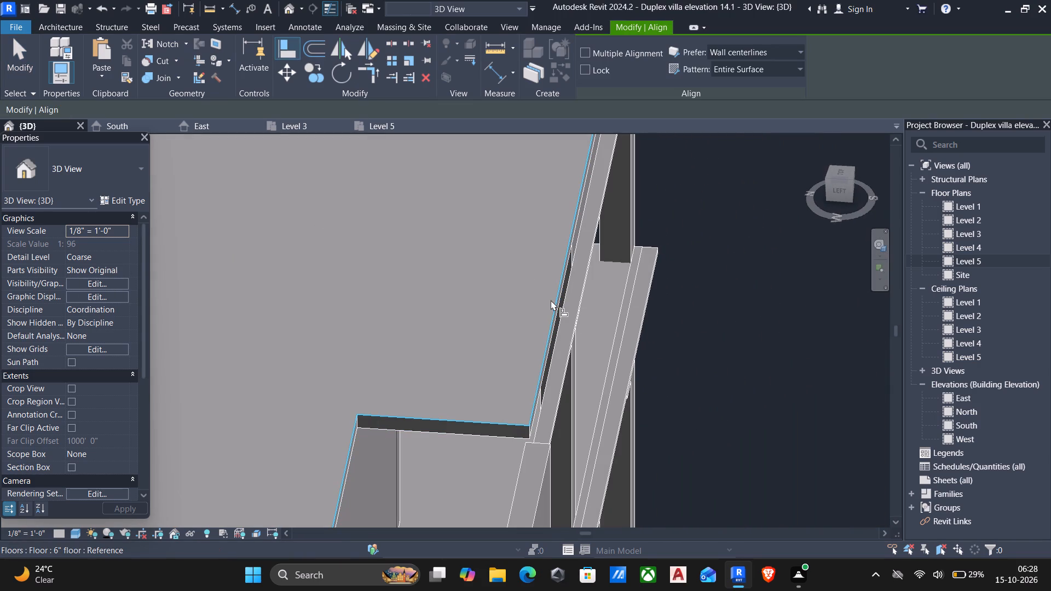
pyautogui.keyDown('shift'); pyautogui.moveTo(564, 311); pyautogui.dragTo(573, 308, button='middle'); pyautogui.keyUp('shift')
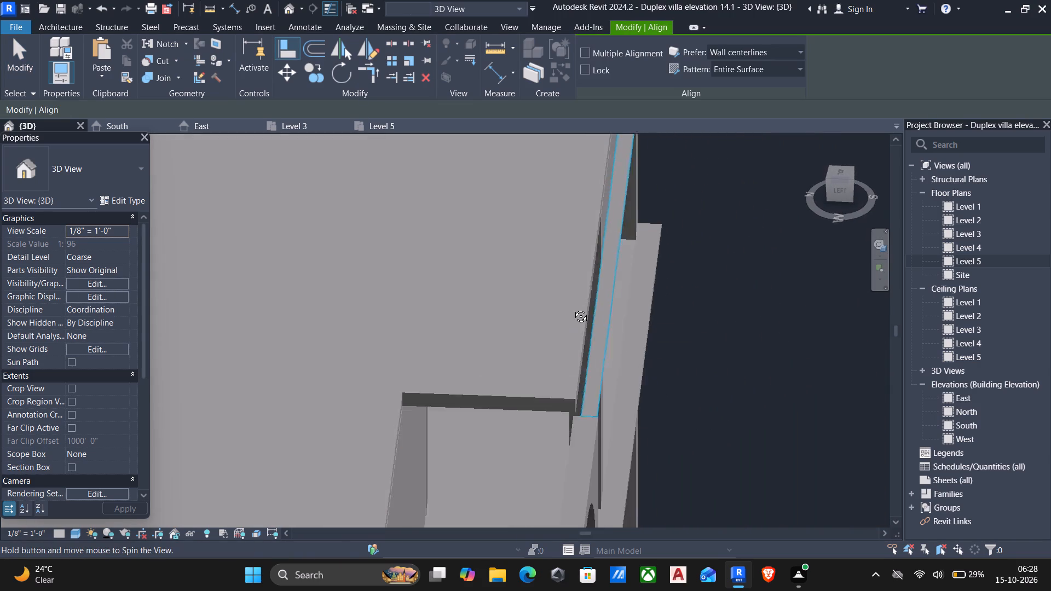
pyautogui.keyDown('shift'); pyautogui.moveTo(573, 308); pyautogui.dragTo(625, 309, button='middle'); pyautogui.keyUp('shift')
pyautogui.moveTo(632, 301); pyautogui.dragTo(527, 465, button='middle')
pyautogui.scroll(1, 798, 338)
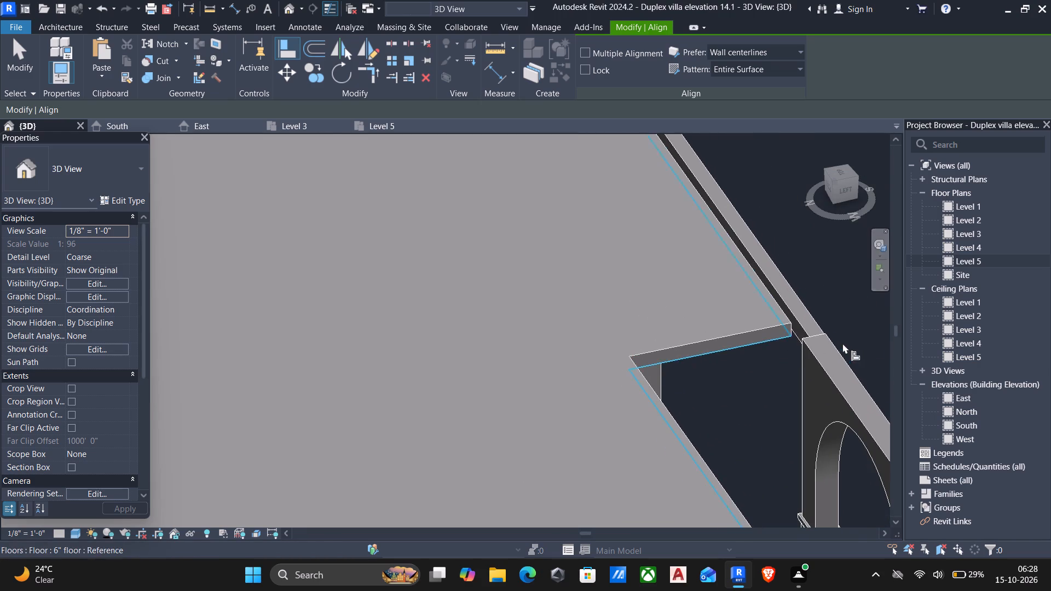
pyautogui.scroll(3, 842, 343)
pyautogui.click(779, 319)
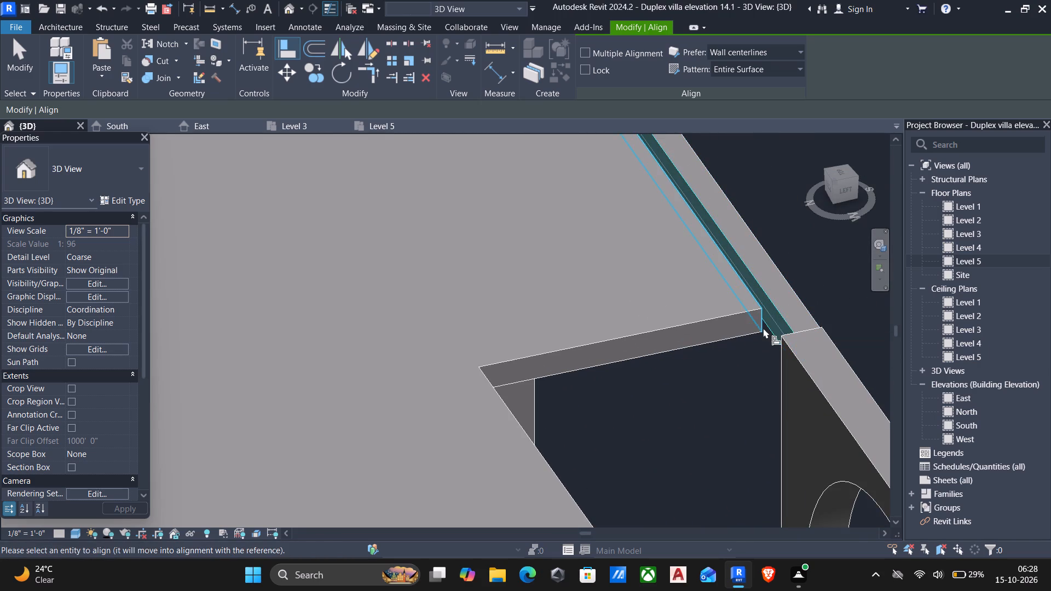
pyautogui.moveTo(762, 331); pyautogui.dragTo(622, 328, button='middle')
pyautogui.moveTo(613, 318); pyautogui.dragTo(920, 386, button='middle')
pyautogui.scroll(-3, 917, 388)
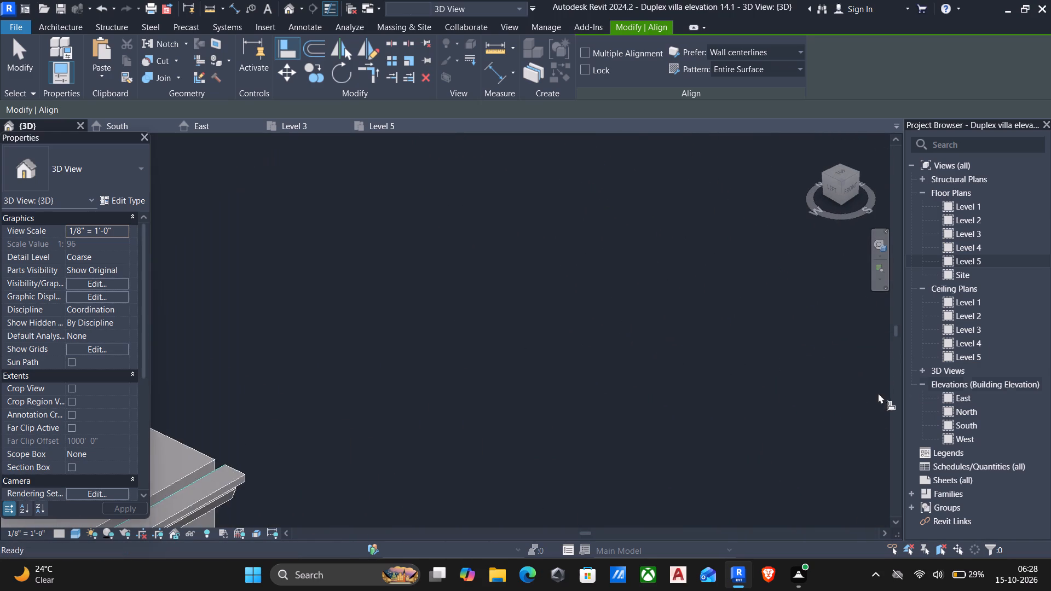
pyautogui.scroll(-3, 878, 393)
pyautogui.scroll(5, 591, 428)
pyautogui.moveTo(588, 436); pyautogui.dragTo(701, 344, button='middle')
pyautogui.scroll(-2, 701, 343)
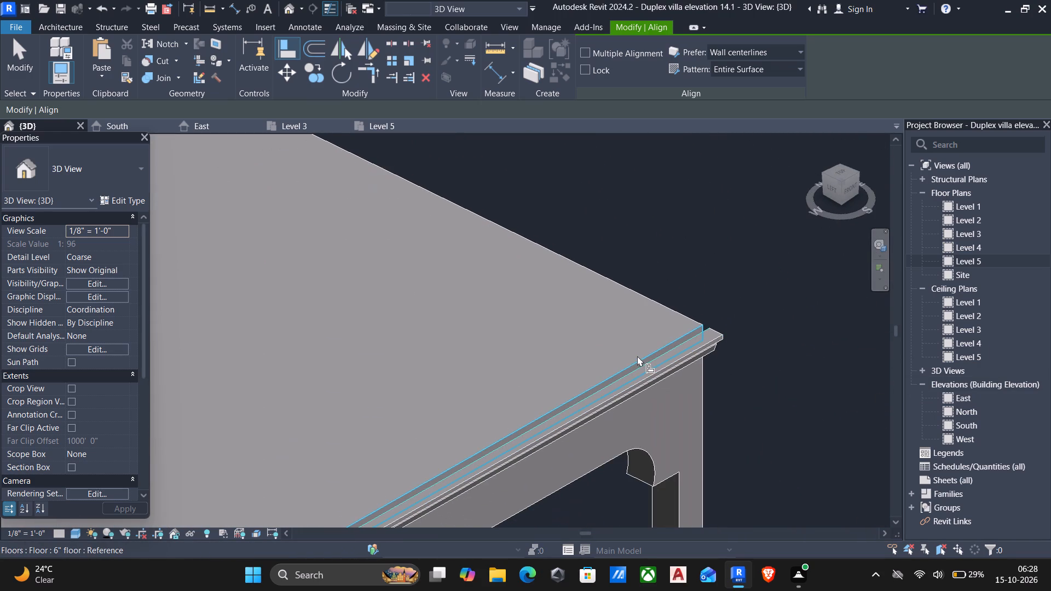
pyautogui.scroll(4, 636, 364)
pyautogui.click(633, 366)
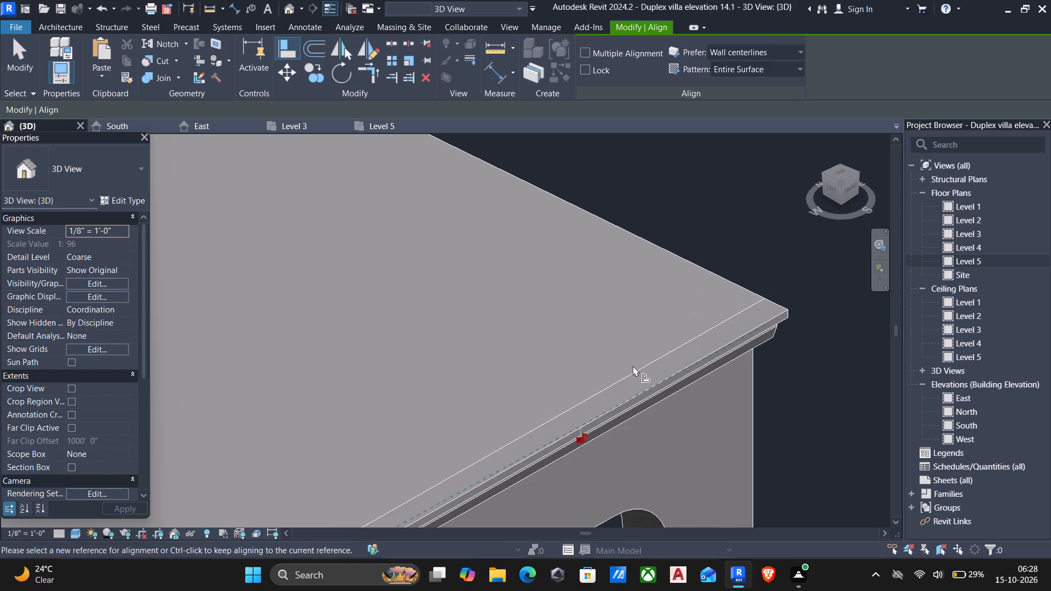
# Align the roof slab's side edge at the front recess with the central arch frame's side face, detaching the walls' missed targets.
pyautogui.scroll(-7, 631, 374)
pyautogui.scroll(1, 630, 376)
pyautogui.moveTo(630, 376); pyautogui.dragTo(735, 323, button='middle')
pyautogui.scroll(-3, 735, 323)
pyautogui.moveTo(590, 372); pyautogui.dragTo(641, 337, button='middle')
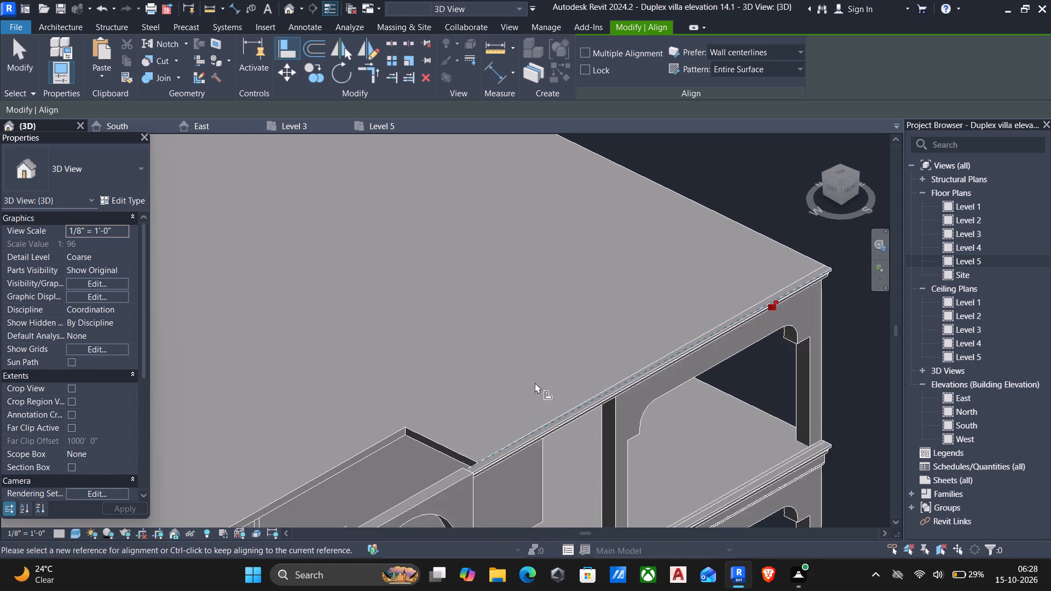
pyautogui.scroll(2, 490, 389)
pyautogui.moveTo(490, 395); pyautogui.dragTo(542, 354, button='middle')
pyautogui.scroll(4, 529, 436)
pyautogui.moveTo(498, 457); pyautogui.dragTo(558, 402, button='middle')
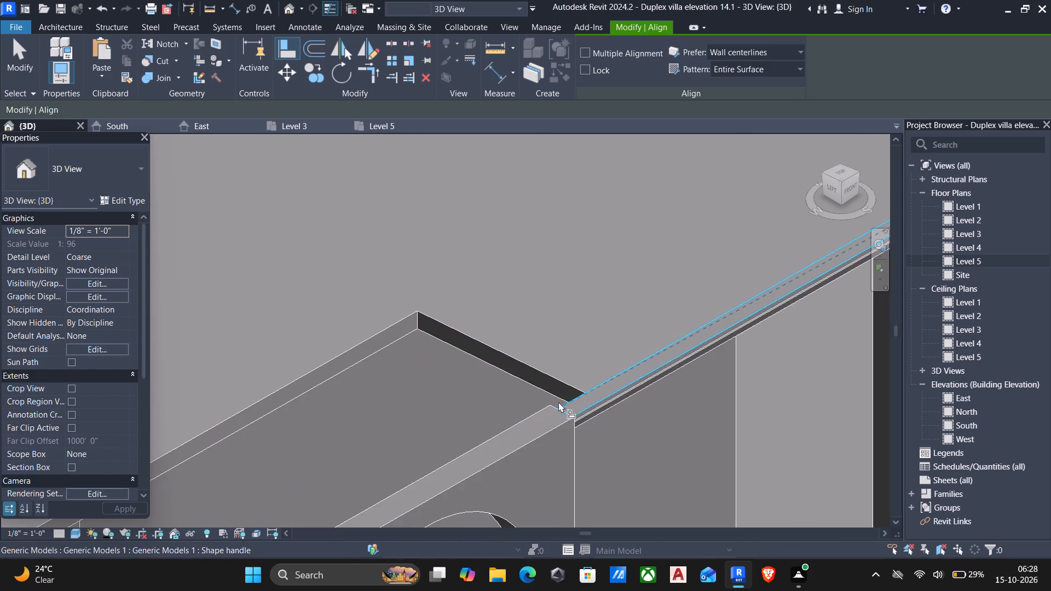
pyautogui.scroll(9, 560, 411)
pyautogui.scroll(-3, 555, 411)
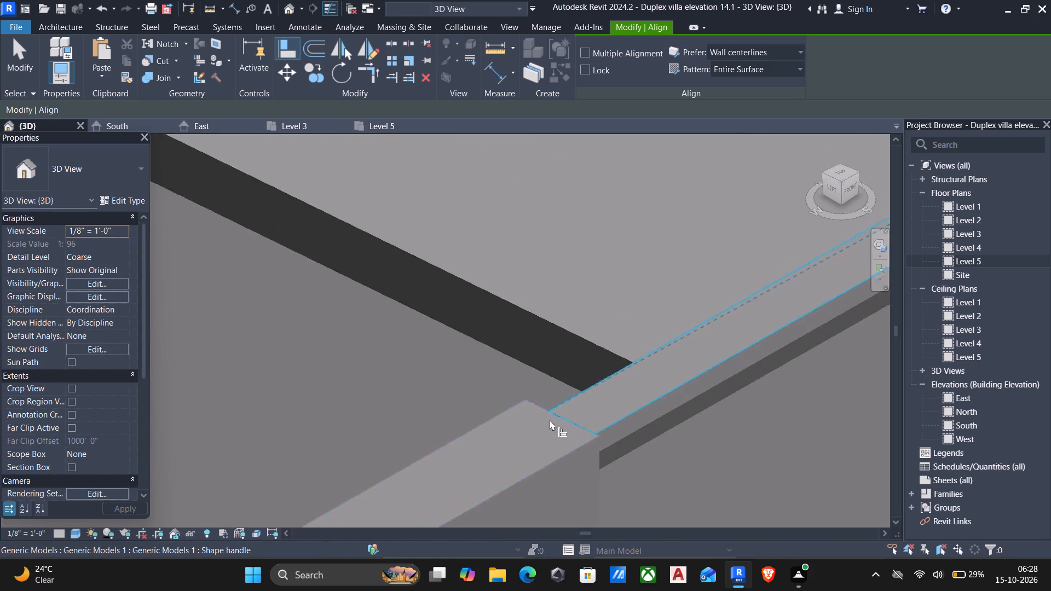
pyautogui.scroll(-3, 550, 420)
pyautogui.scroll(-5, 464, 344)
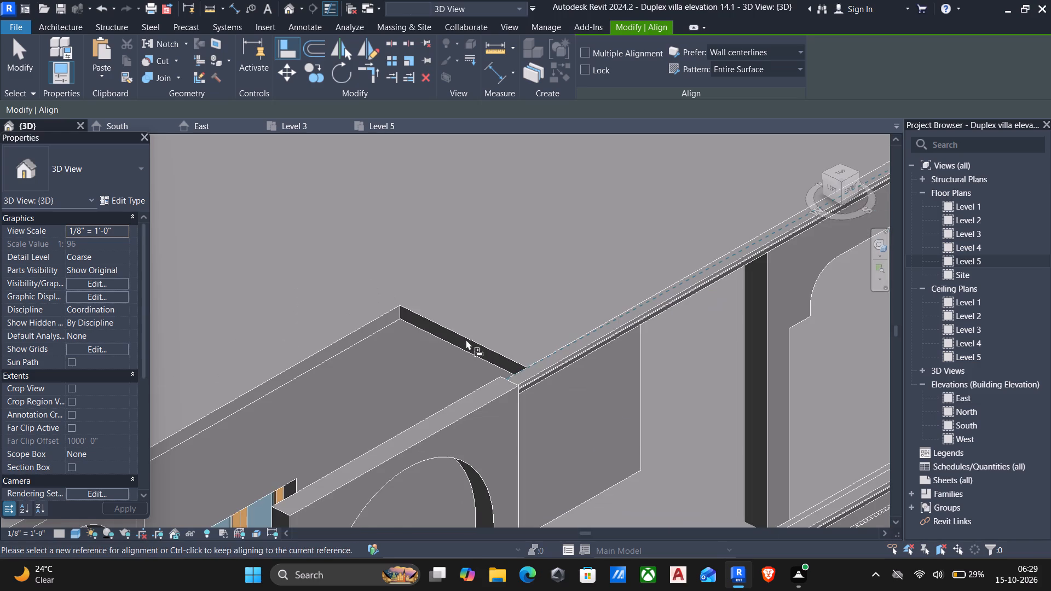
pyautogui.keyDown('shift'); pyautogui.moveTo(466, 338); pyautogui.dragTo(365, 315, button='middle'); pyautogui.keyUp('shift')
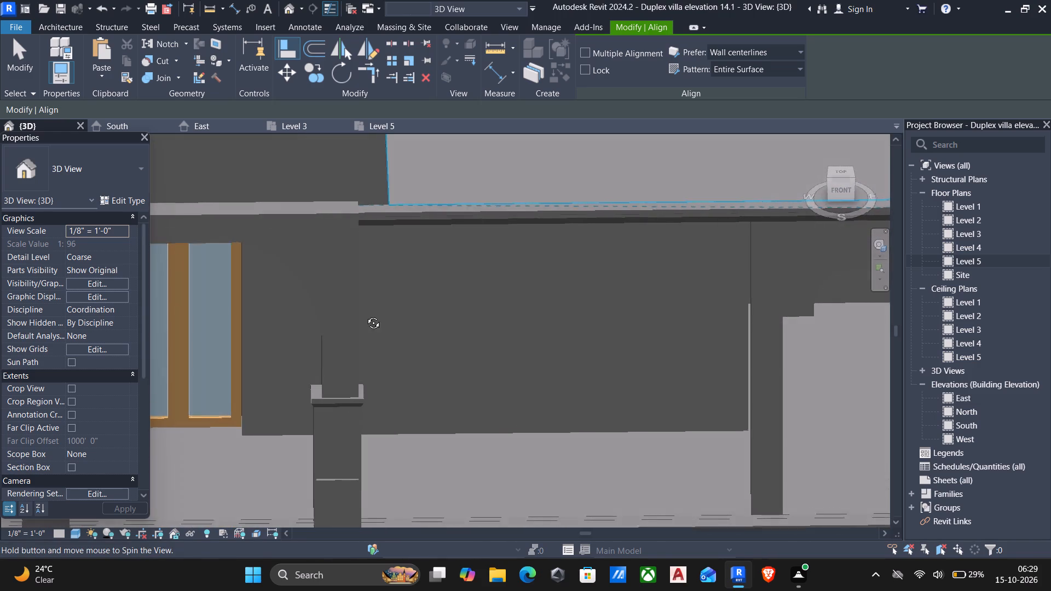
pyautogui.keyDown('shift'); pyautogui.moveTo(365, 315); pyautogui.dragTo(365, 299, button='middle'); pyautogui.keyUp('shift')
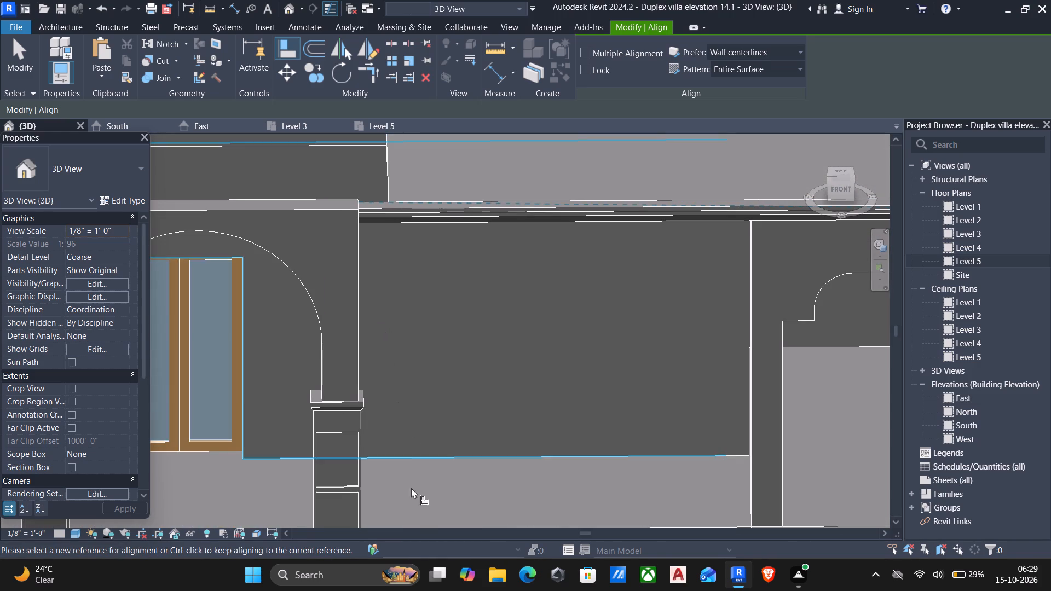
pyautogui.scroll(-3, 455, 391)
pyautogui.scroll(1, 453, 312)
pyautogui.moveTo(453, 312); pyautogui.dragTo(455, 512, button='middle')
pyautogui.scroll(4, 399, 456)
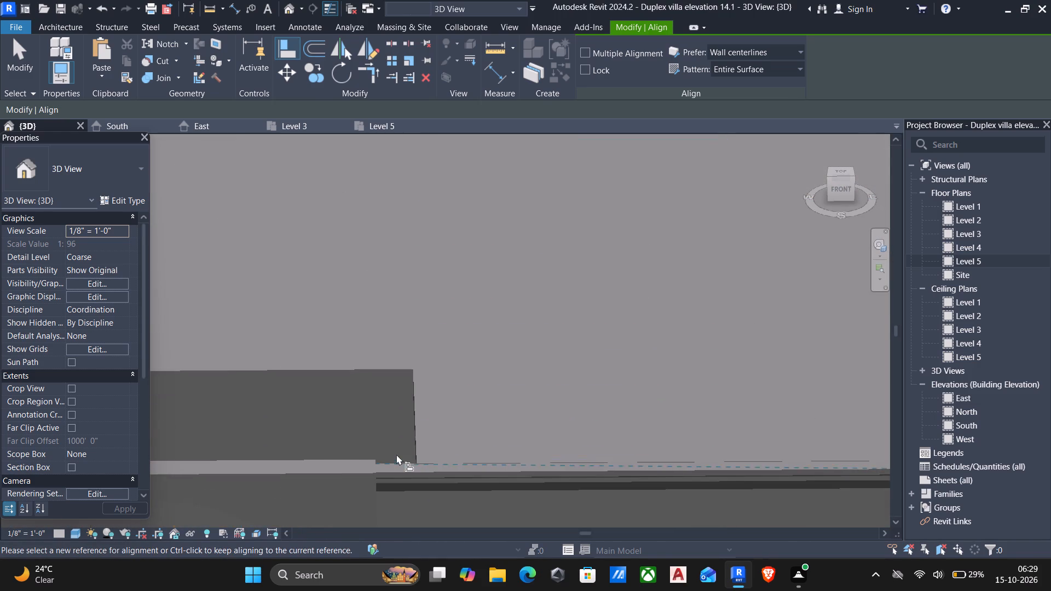
pyautogui.scroll(-5, 394, 449)
pyautogui.keyDown('shift'); pyautogui.moveTo(397, 448); pyautogui.dragTo(299, 456, button='middle'); pyautogui.keyUp('shift')
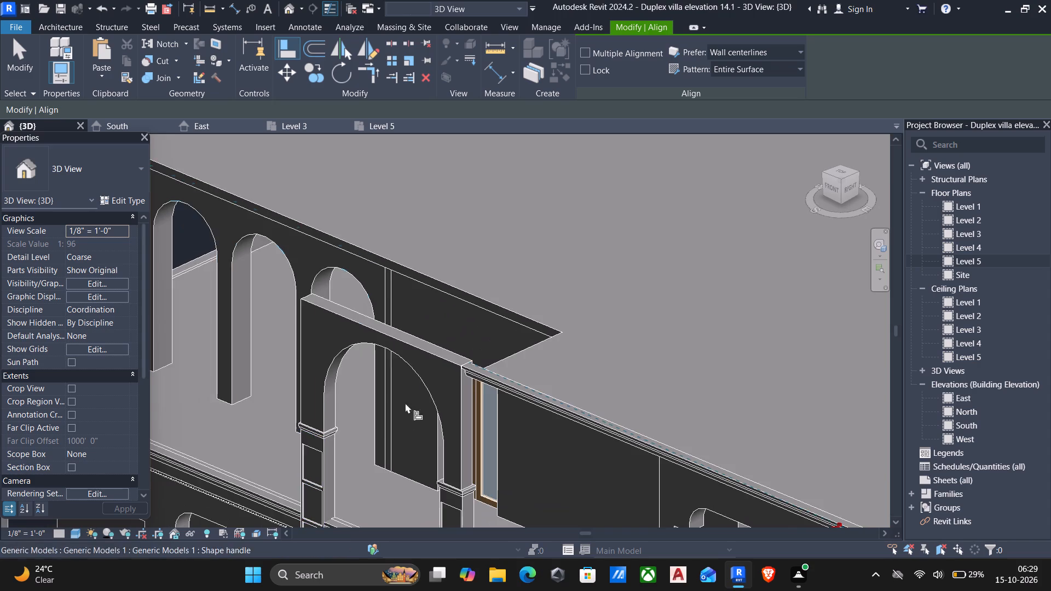
pyautogui.scroll(10, 476, 375)
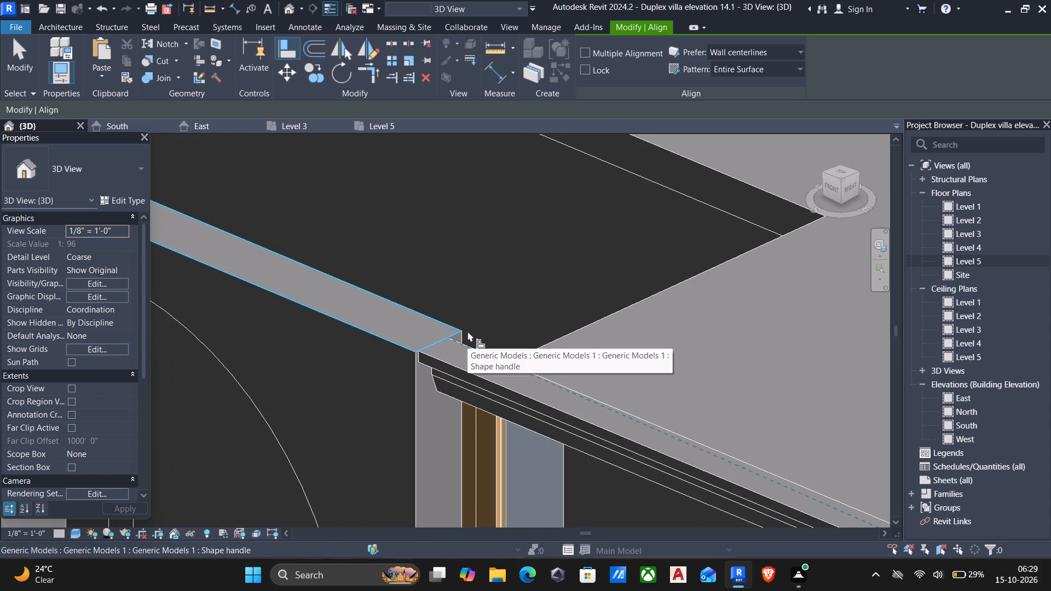
pyautogui.scroll(5, 465, 331)
pyautogui.click(449, 341)
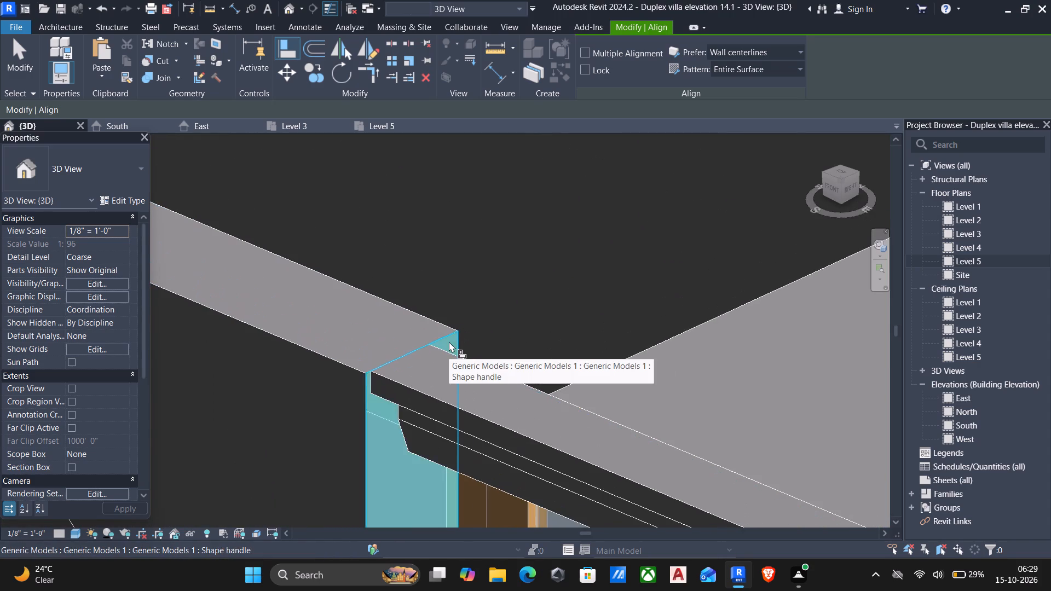
pyautogui.scroll(-12, 449, 347)
pyautogui.keyDown('shift'); pyautogui.moveTo(451, 378); pyautogui.dragTo(614, 418, button='middle'); pyautogui.keyUp('shift')
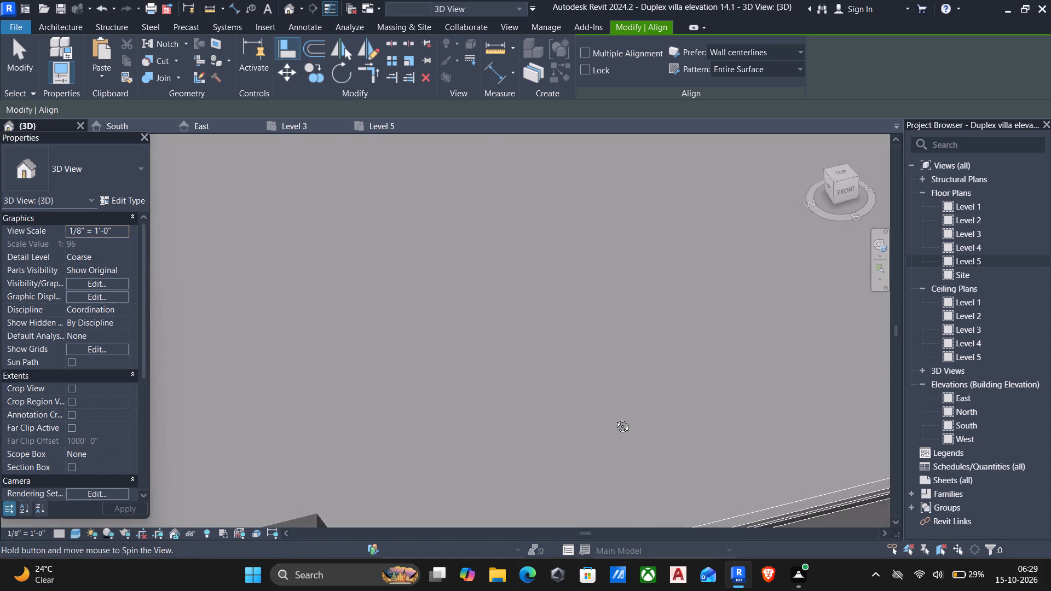
pyautogui.keyDown('shift'); pyautogui.moveTo(614, 418); pyautogui.dragTo(615, 417, button='middle'); pyautogui.keyUp('shift')
pyautogui.keyDown('shift'); pyautogui.scroll(-6, 615, 417); pyautogui.keyUp('shift')
pyautogui.moveTo(615, 416); pyautogui.dragTo(614, 292, button='middle')
pyautogui.scroll(5, 507, 351)
pyautogui.click(459, 381)
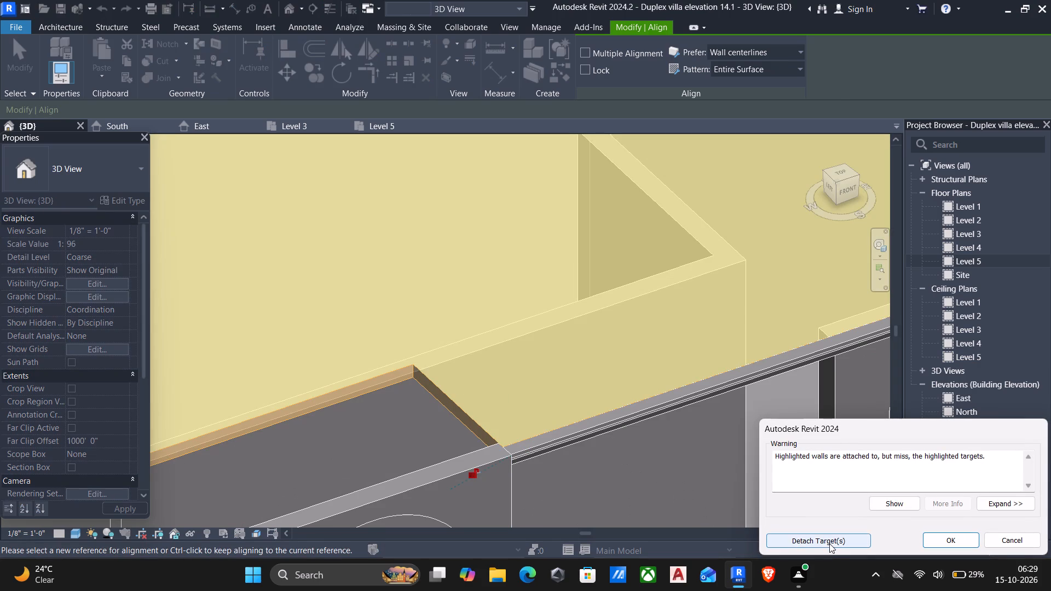
pyautogui.click(825, 541)
# Examine the realigned roof slab and its recess against the whole front elevation in the 3D view.
pyautogui.moveTo(572, 456); pyautogui.dragTo(566, 350, button='middle')
pyautogui.scroll(-2, 557, 355)
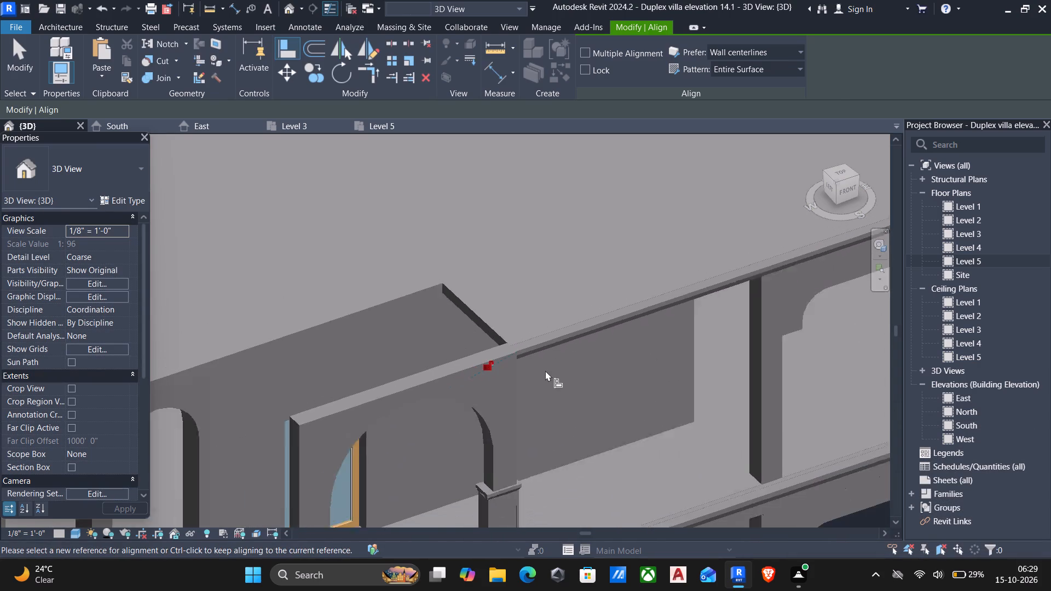
pyautogui.scroll(-2, 545, 370)
pyautogui.scroll(5, 509, 334)
pyautogui.scroll(-6, 504, 340)
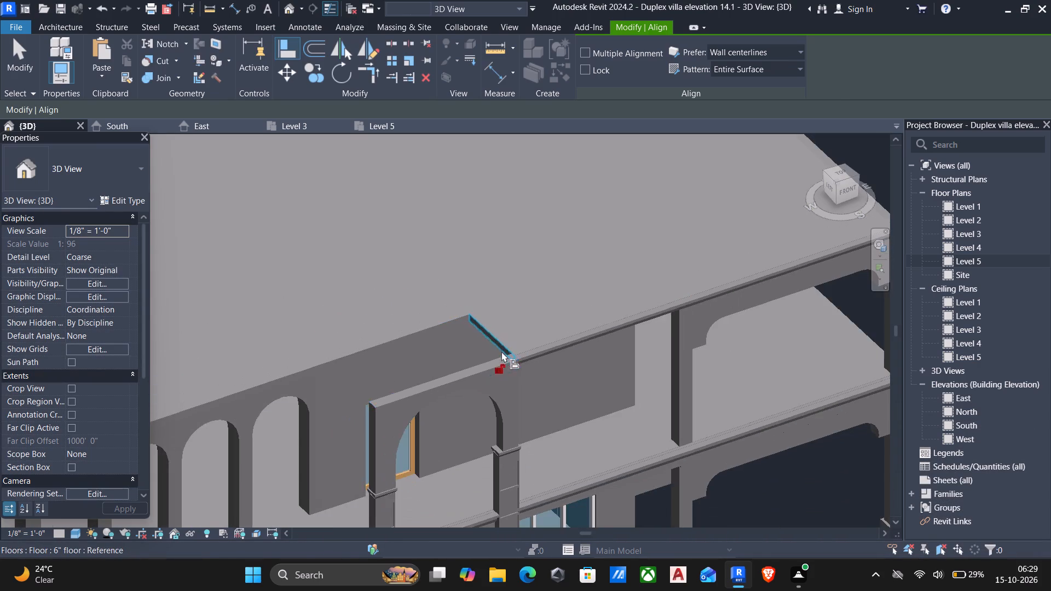
pyautogui.scroll(-4, 519, 401)
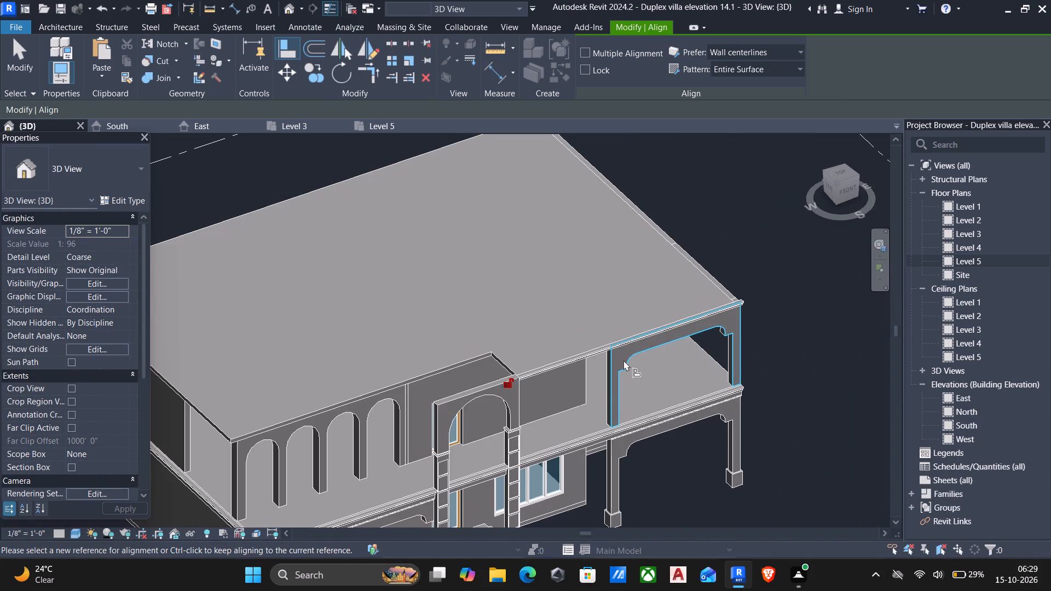
pyautogui.press('Escape')
pyautogui.keyDown('shift'); pyautogui.moveTo(611, 385); pyautogui.dragTo(565, 291, button='middle'); pyautogui.keyUp('shift')
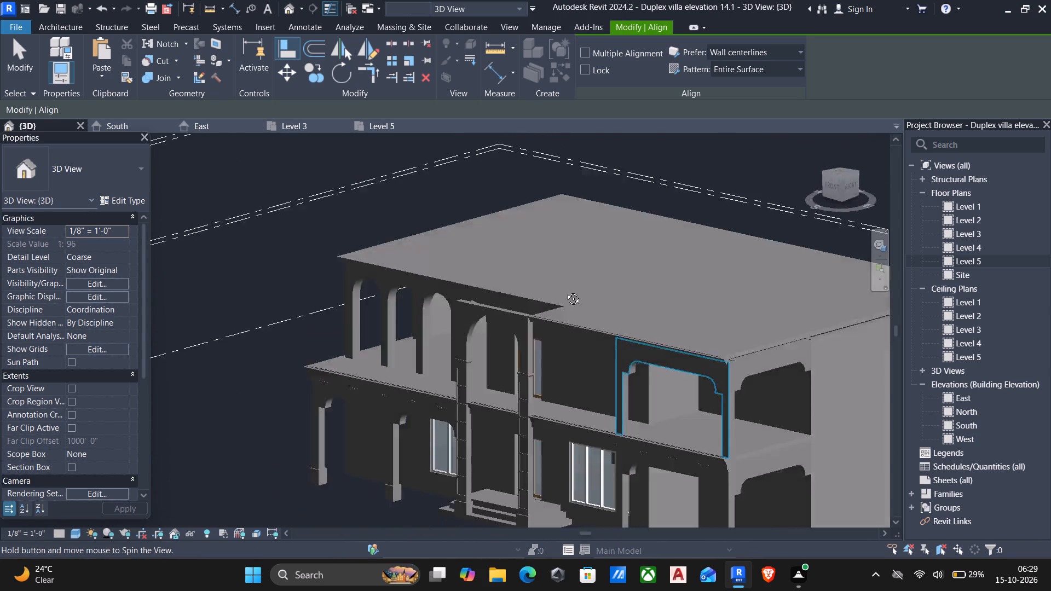
pyautogui.keyDown('shift'); pyautogui.moveTo(565, 291); pyautogui.dragTo(562, 248, button='middle'); pyautogui.keyUp('shift')
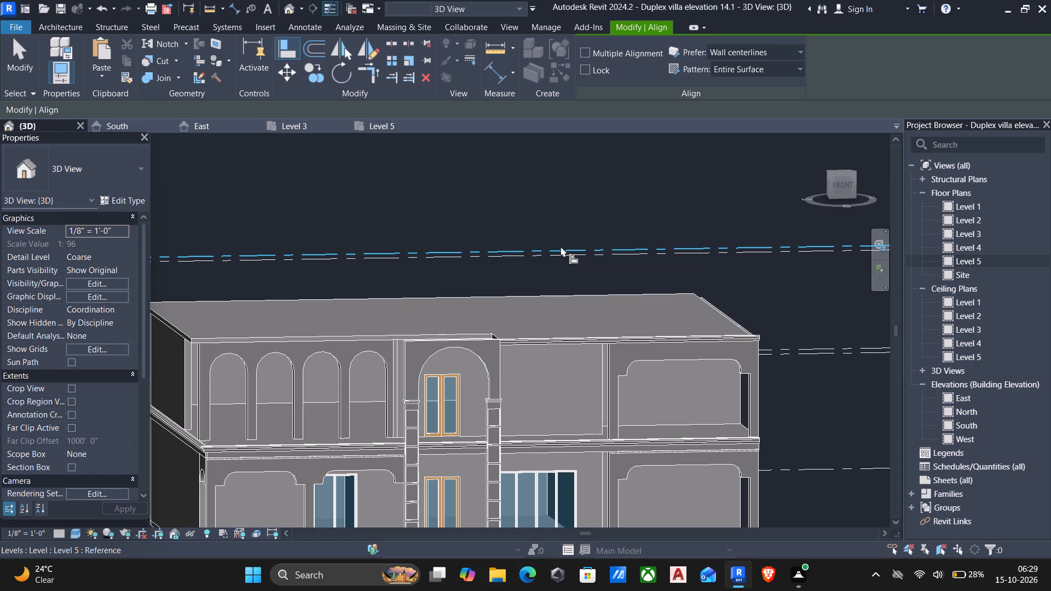
# Edit the facade's generic model in place from the front, raising the central upper arch block to an extrusion end of about 9' 11 13/16".
pyautogui.click(845, 184)
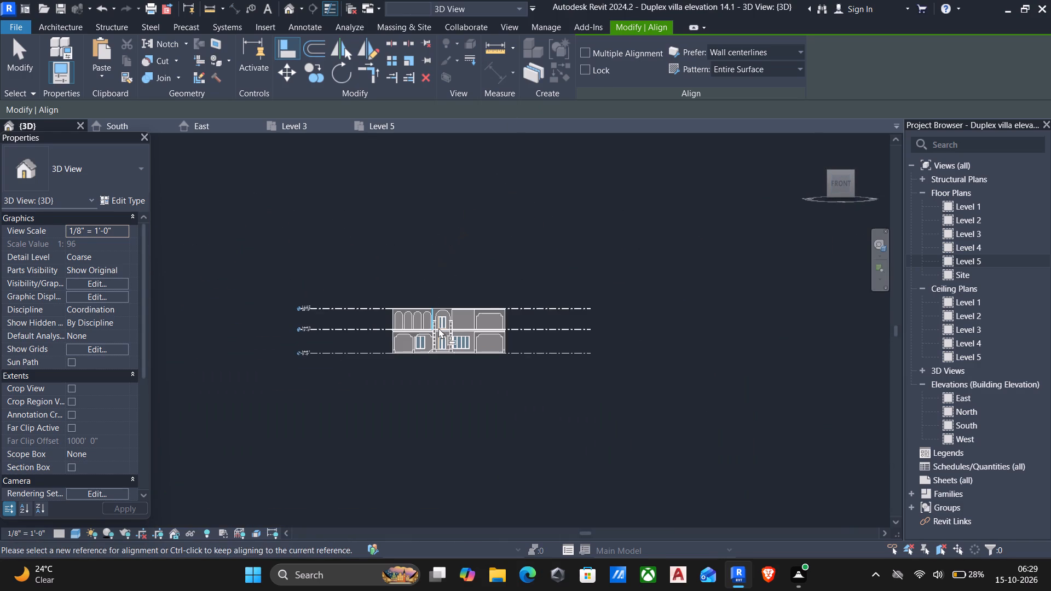
pyautogui.press('Escape')
pyautogui.scroll(11, 462, 303)
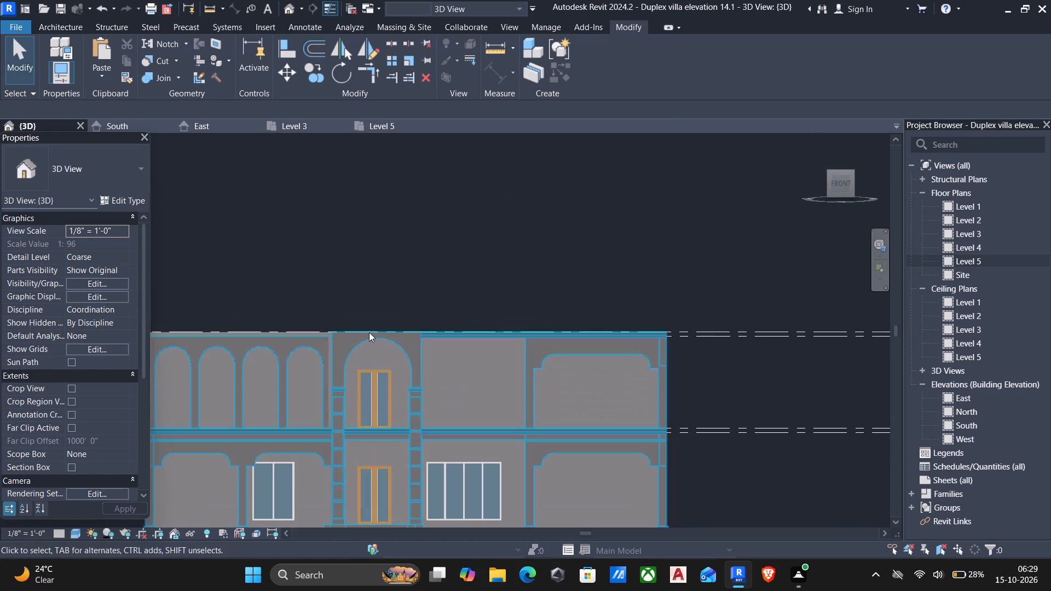
pyautogui.click(366, 335)
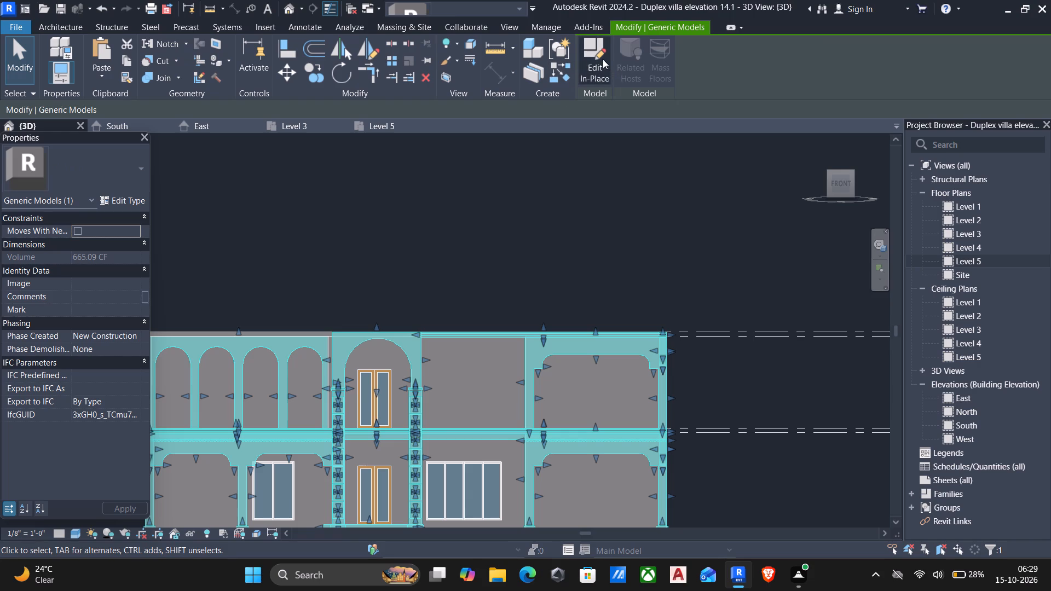
pyautogui.click(588, 59)
pyautogui.scroll(5, 387, 338)
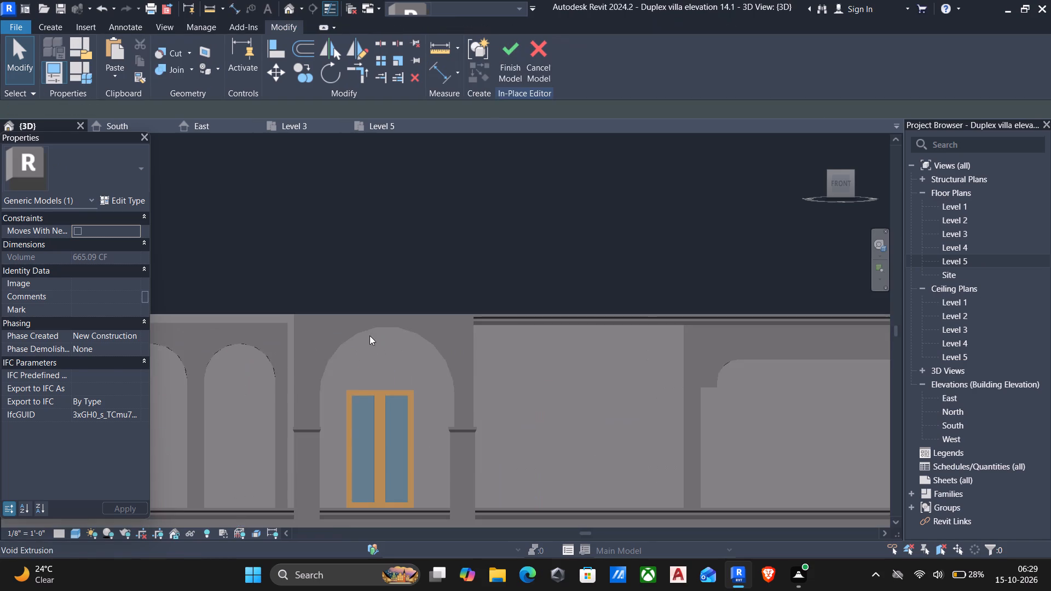
pyautogui.scroll(5, 375, 335)
pyautogui.click(383, 296)
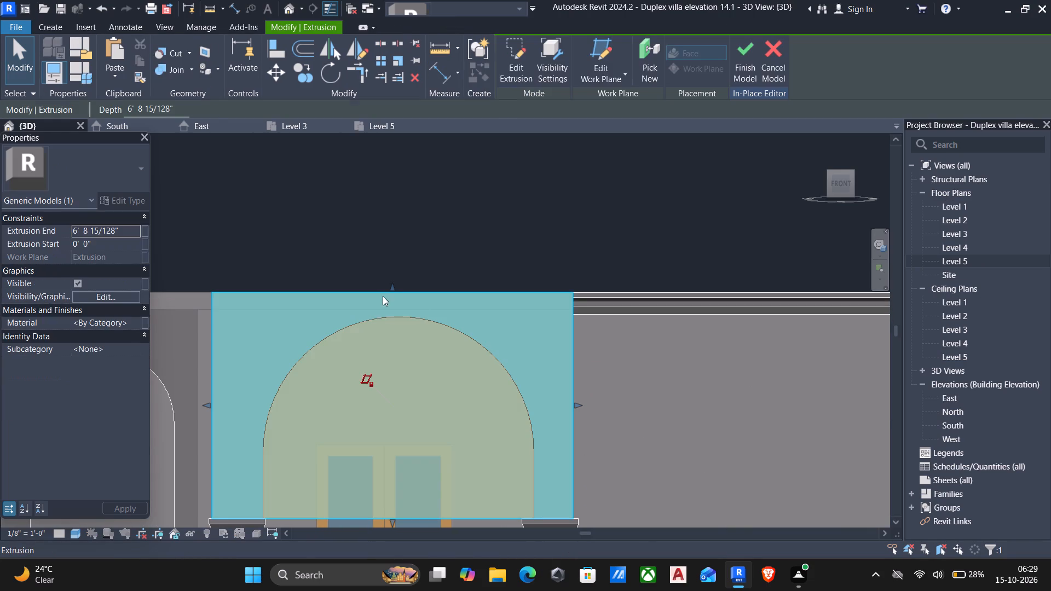
pyautogui.moveTo(392, 284); pyautogui.dragTo(404, 210)
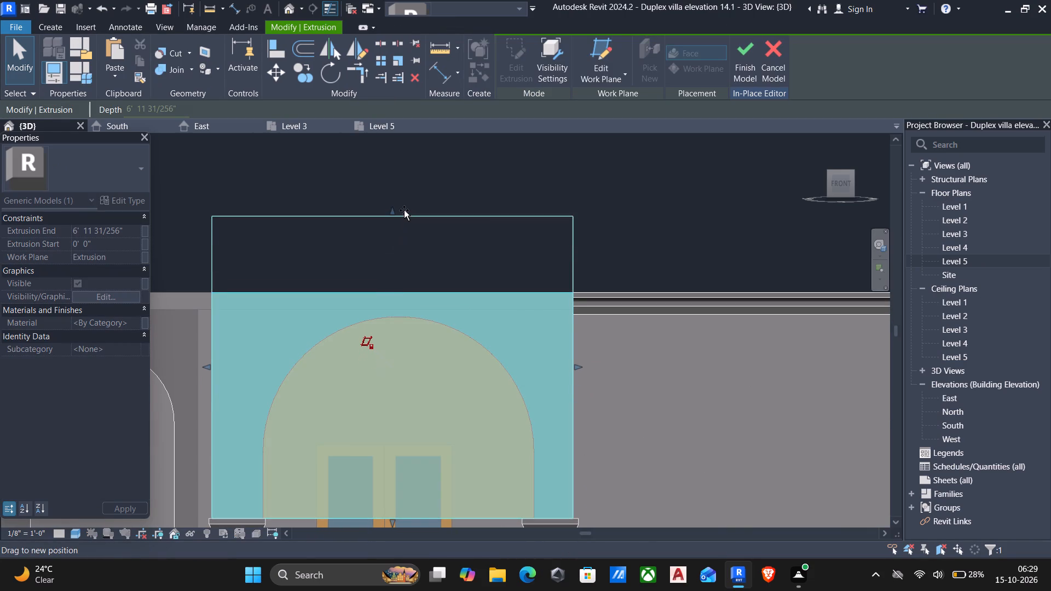
pyautogui.moveTo(404, 210); pyautogui.dragTo(405, 181)
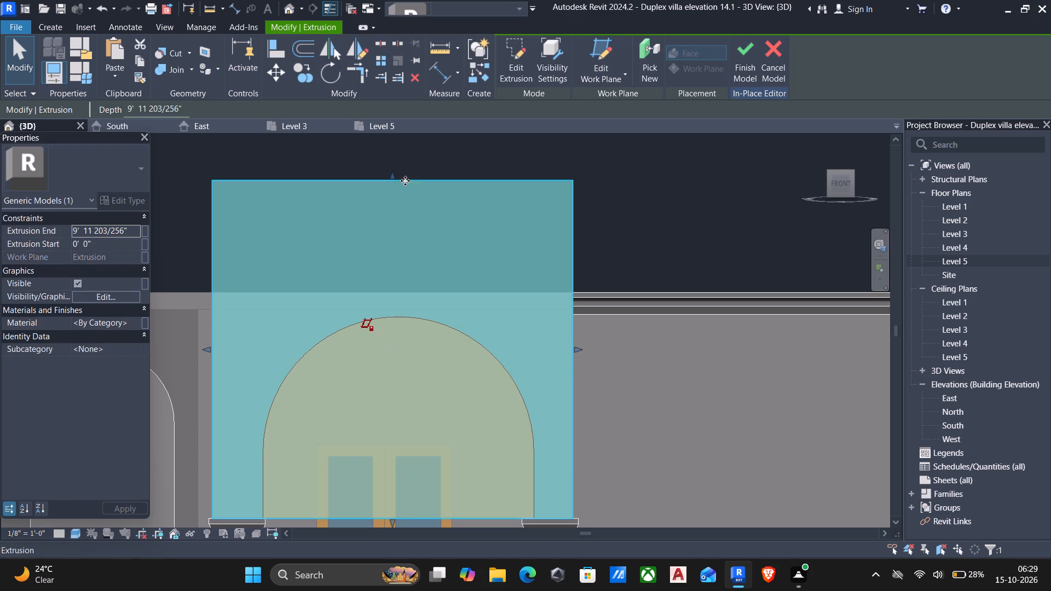
pyautogui.press('Escape')
# Examine the raised central arch block from the side, checking it against the roof slab and neighbouring arches.
pyautogui.scroll(-5, 413, 256)
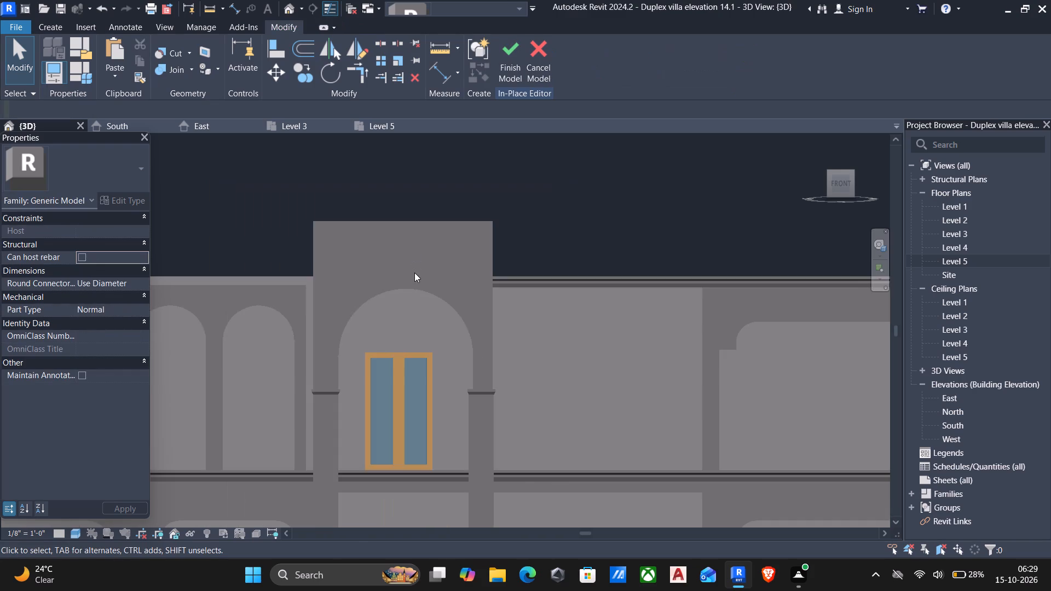
pyautogui.keyDown('shift'); pyautogui.moveTo(415, 278); pyautogui.dragTo(523, 323, button='middle'); pyautogui.keyUp('shift')
pyautogui.moveTo(524, 323); pyautogui.dragTo(239, 195, button='middle')
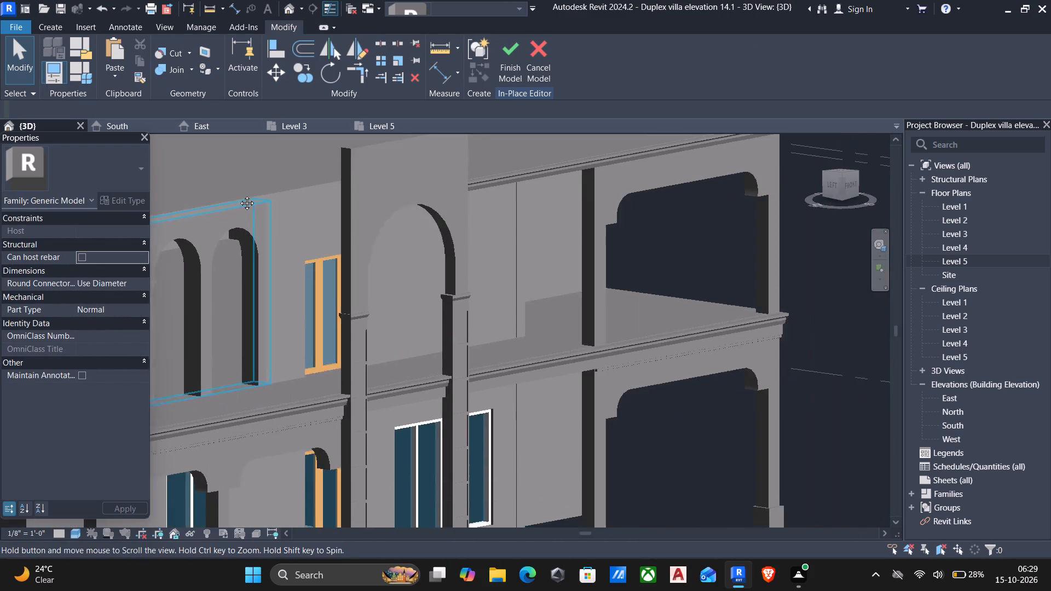
pyautogui.moveTo(239, 195); pyautogui.dragTo(229, 193, button='middle')
pyautogui.scroll(-5, 236, 208)
pyautogui.keyDown('shift'); pyautogui.moveTo(249, 213); pyautogui.dragTo(314, 208, button='middle'); pyautogui.keyUp('shift')
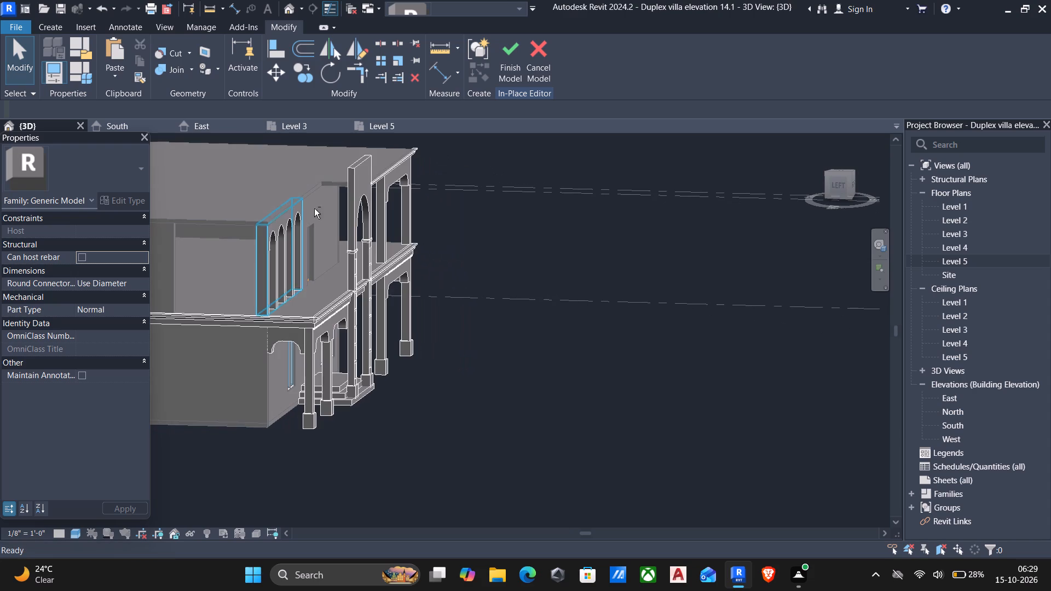
pyautogui.scroll(5, 300, 218)
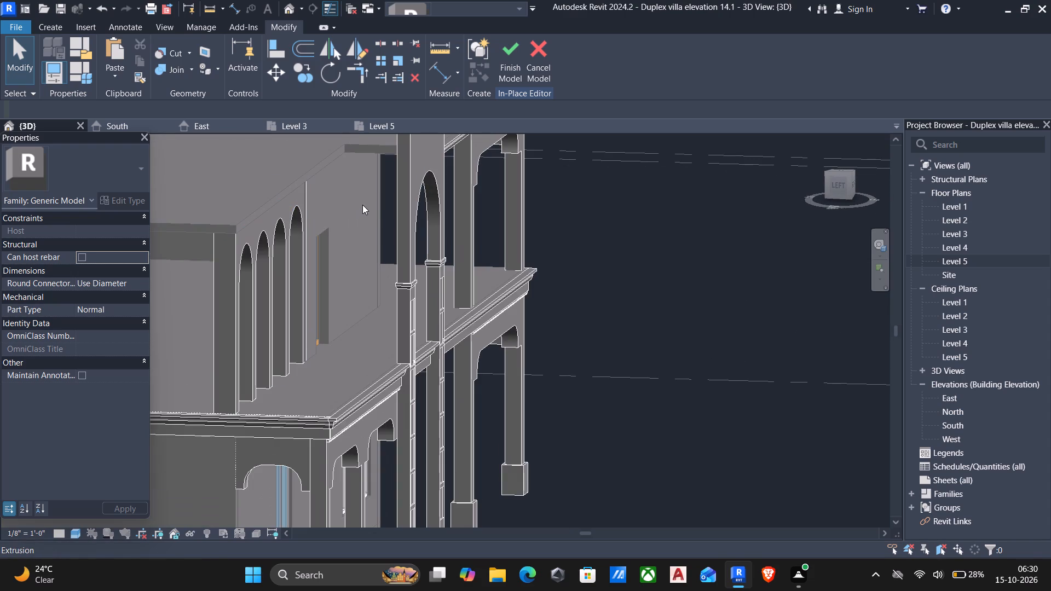
# Start a solid extrusion within the in-place model, picking the rear face of the raised central arch block as its work plane.
pyautogui.click(836, 185)
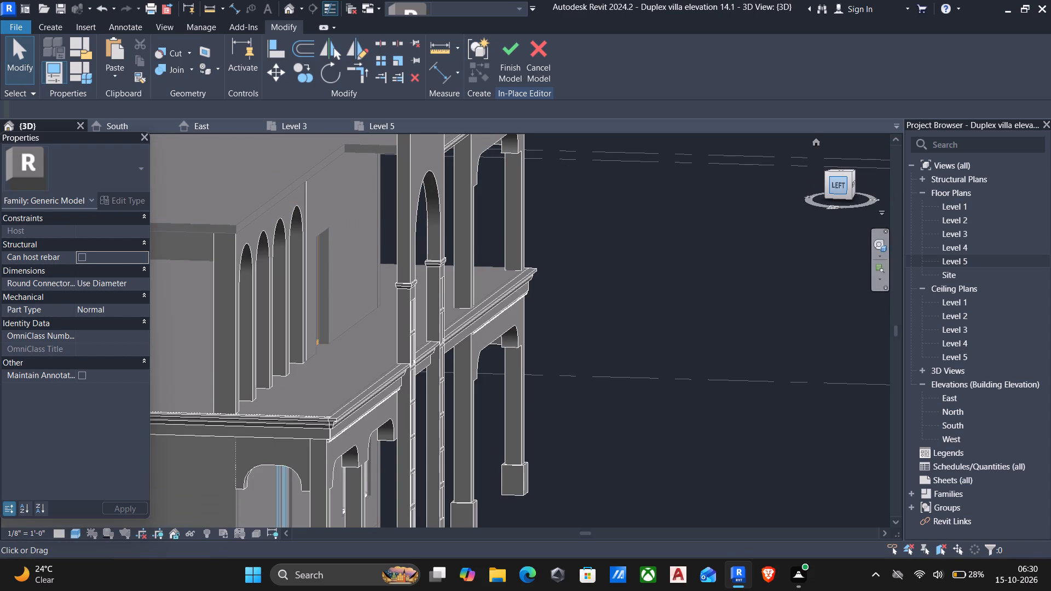
pyautogui.scroll(5, 480, 337)
pyautogui.scroll(11, 486, 278)
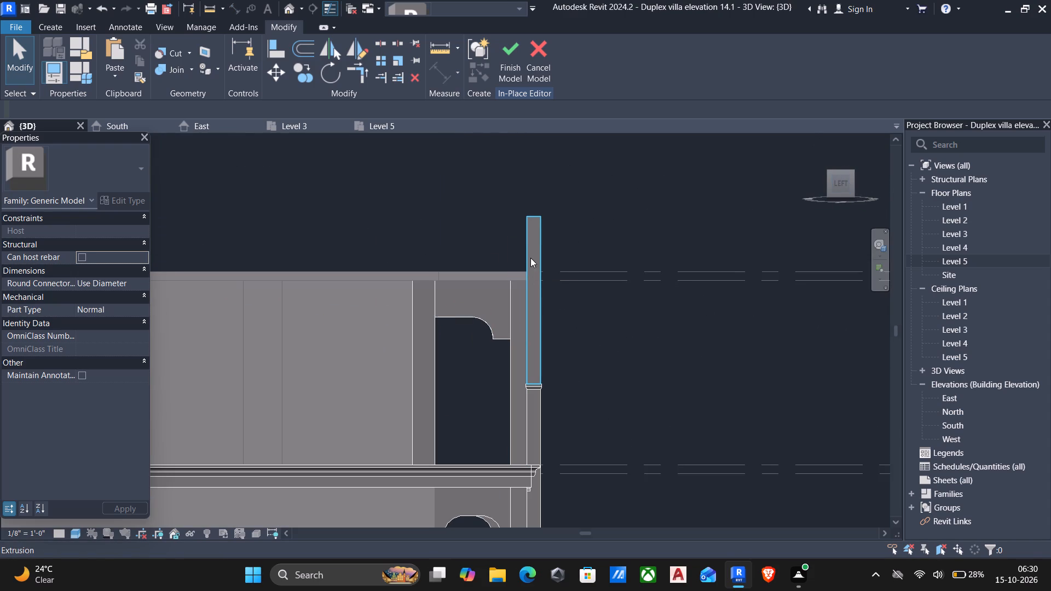
pyautogui.scroll(4, 428, 288)
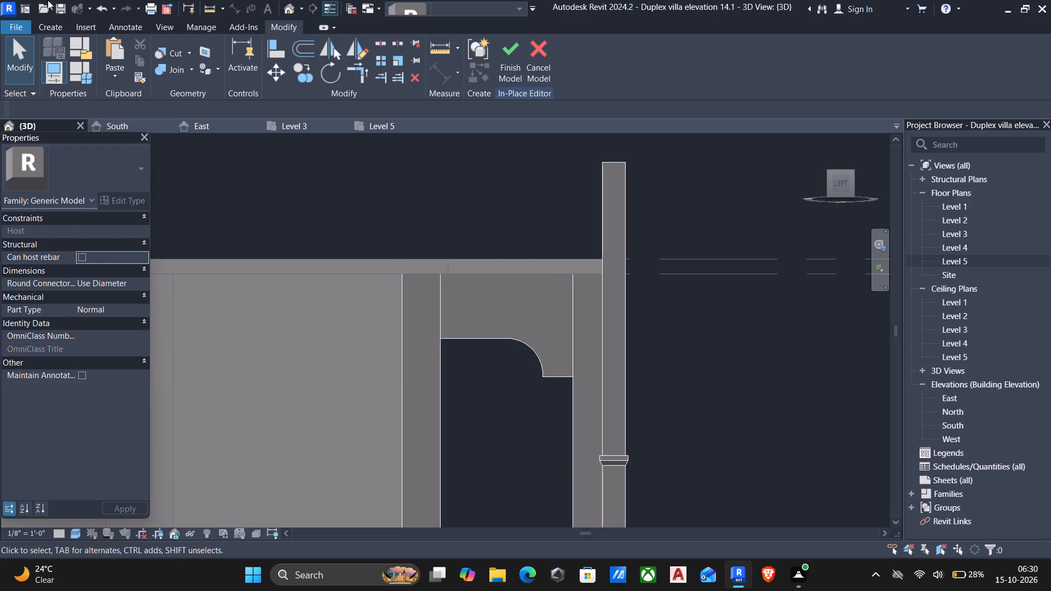
pyautogui.click(50, 25)
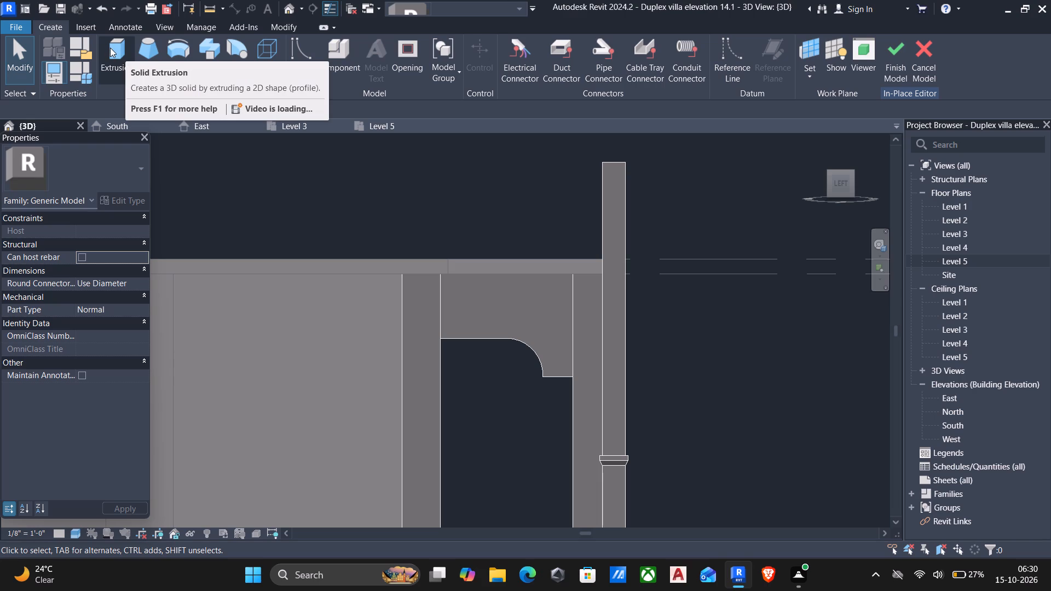
pyautogui.click(110, 48)
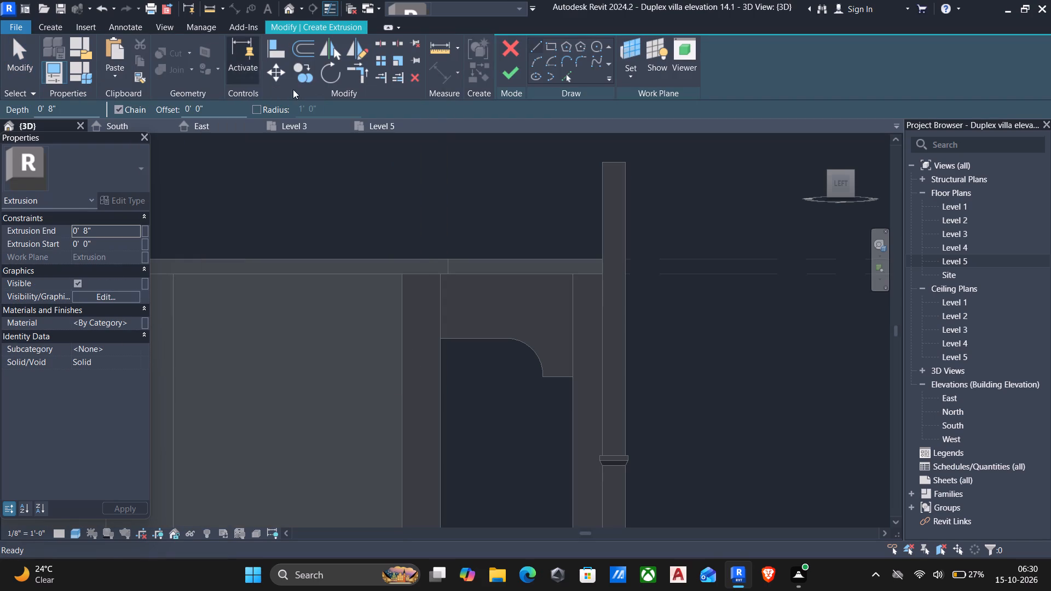
pyautogui.click(633, 76)
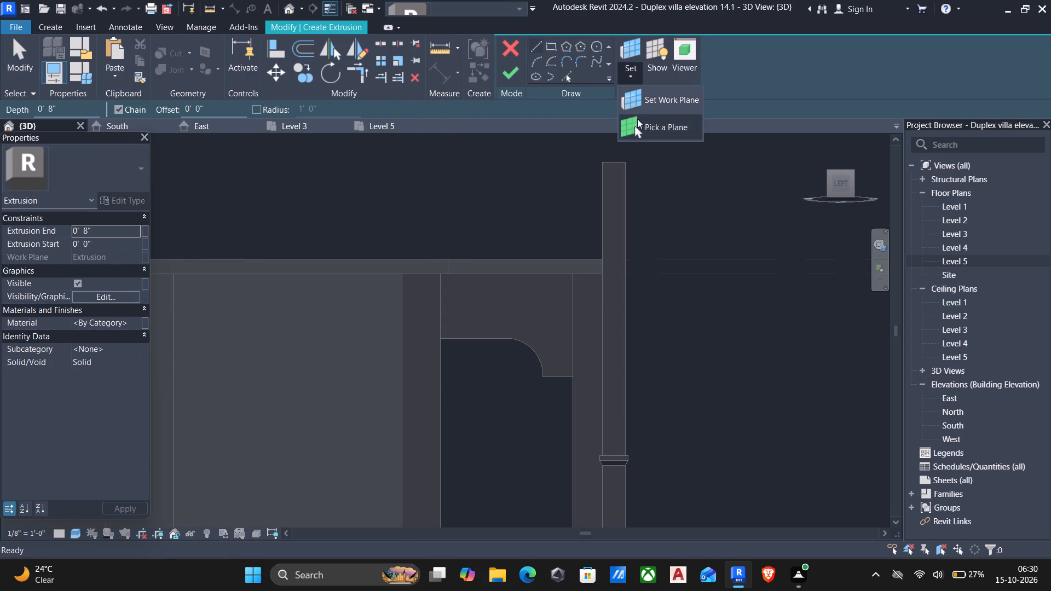
pyautogui.click(645, 122)
pyautogui.scroll(-4, 504, 224)
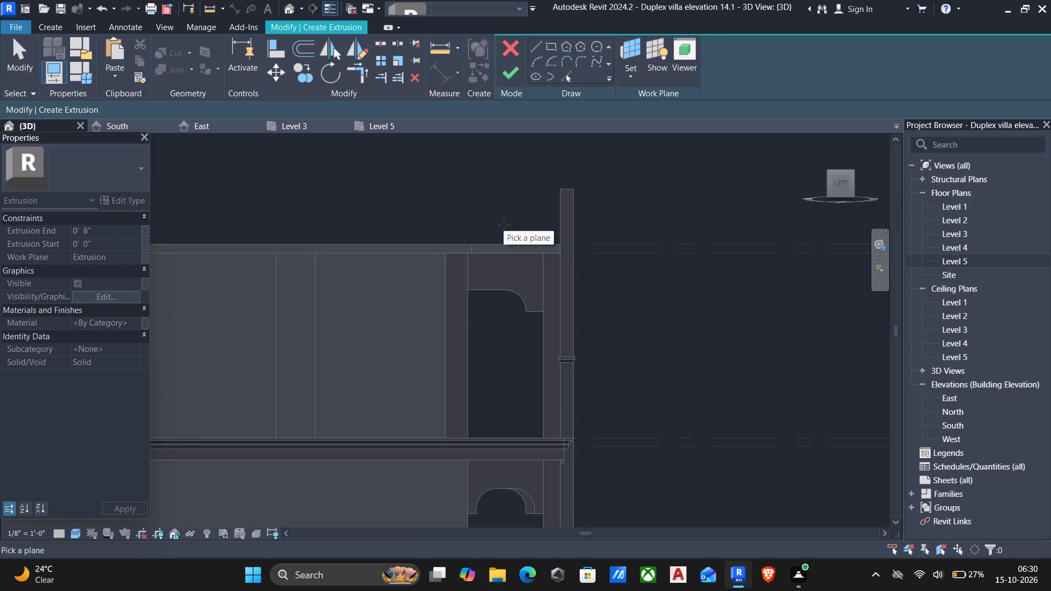
pyautogui.keyDown('shift'); pyautogui.moveTo(503, 223); pyautogui.dragTo(463, 311, button='middle'); pyautogui.keyUp('shift')
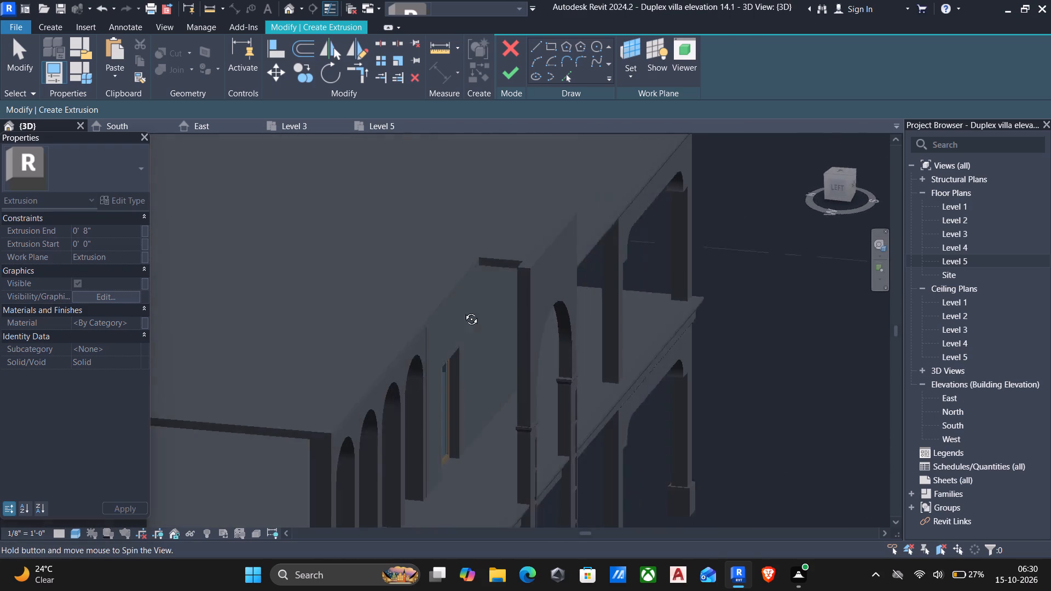
pyautogui.keyDown('shift'); pyautogui.moveTo(463, 311); pyautogui.dragTo(578, 299, button='middle'); pyautogui.keyUp('shift')
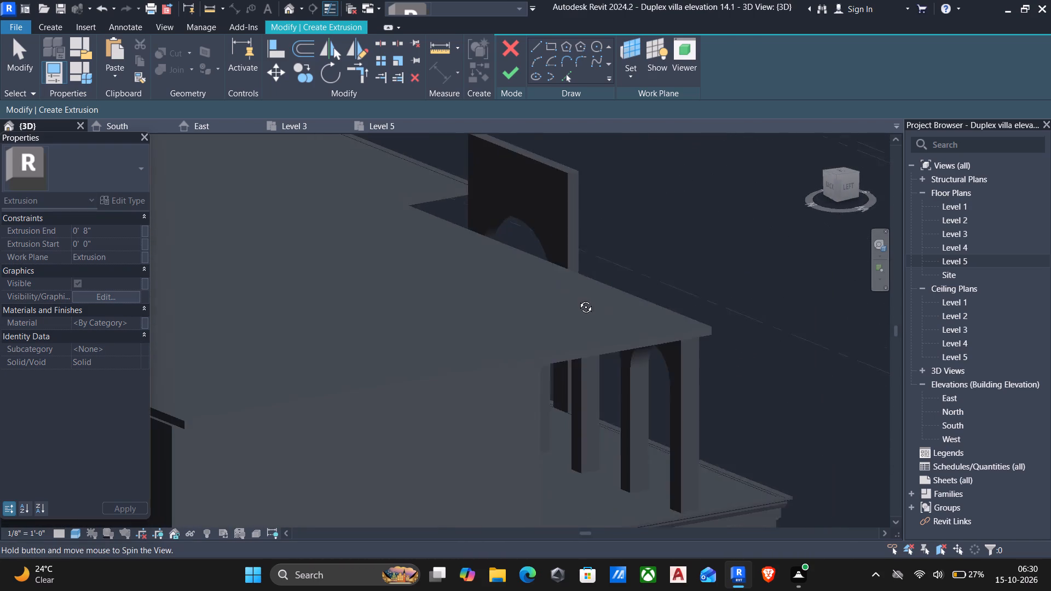
pyautogui.keyDown('shift'); pyautogui.moveTo(578, 299); pyautogui.dragTo(652, 284, button='middle'); pyautogui.keyUp('shift')
pyautogui.moveTo(332, 208); pyautogui.dragTo(378, 312, button='middle')
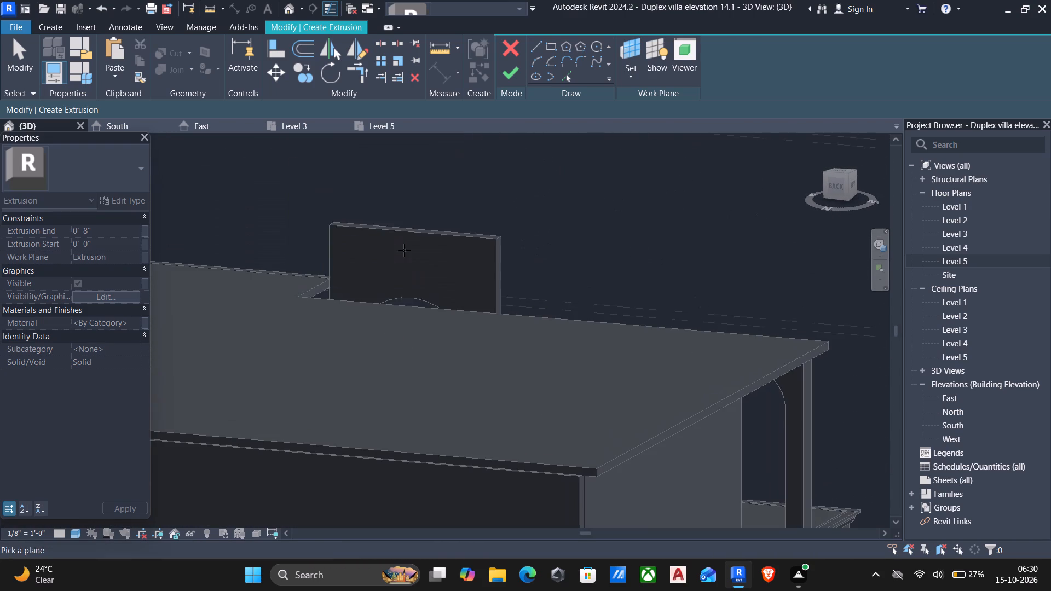
pyautogui.scroll(10, 476, 251)
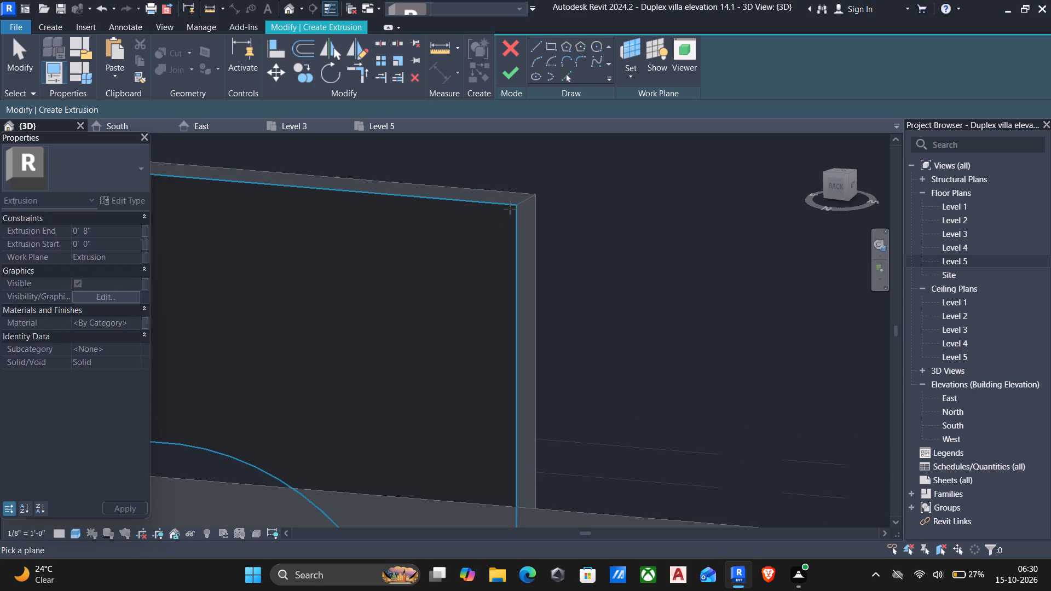
pyautogui.click(484, 206)
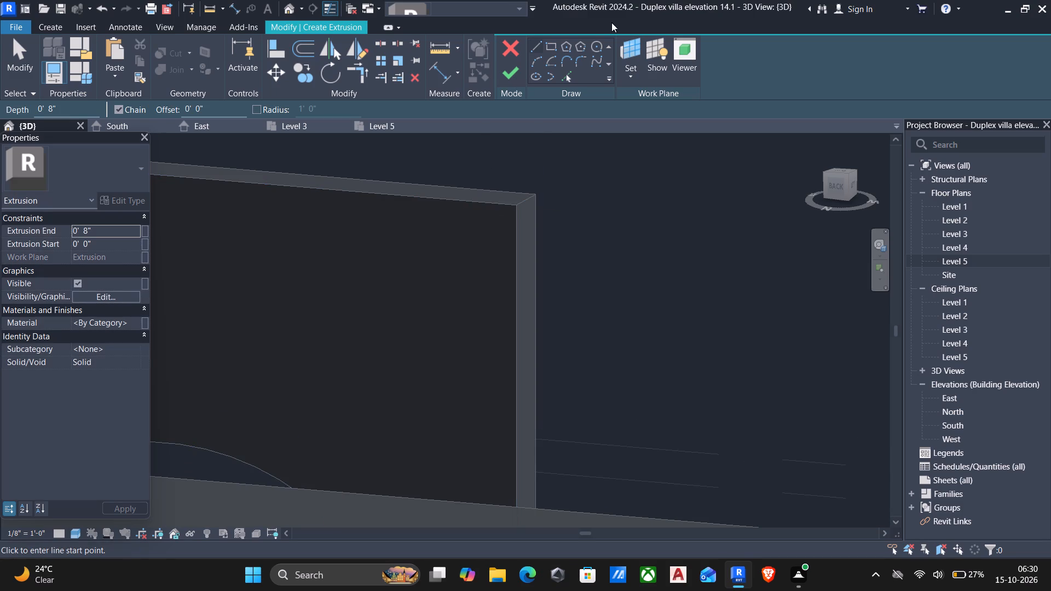
# Sketch a rectangle about 8" wide and 1' 8" high at the upper outer corner of the block's rear face.
pyautogui.click(548, 42)
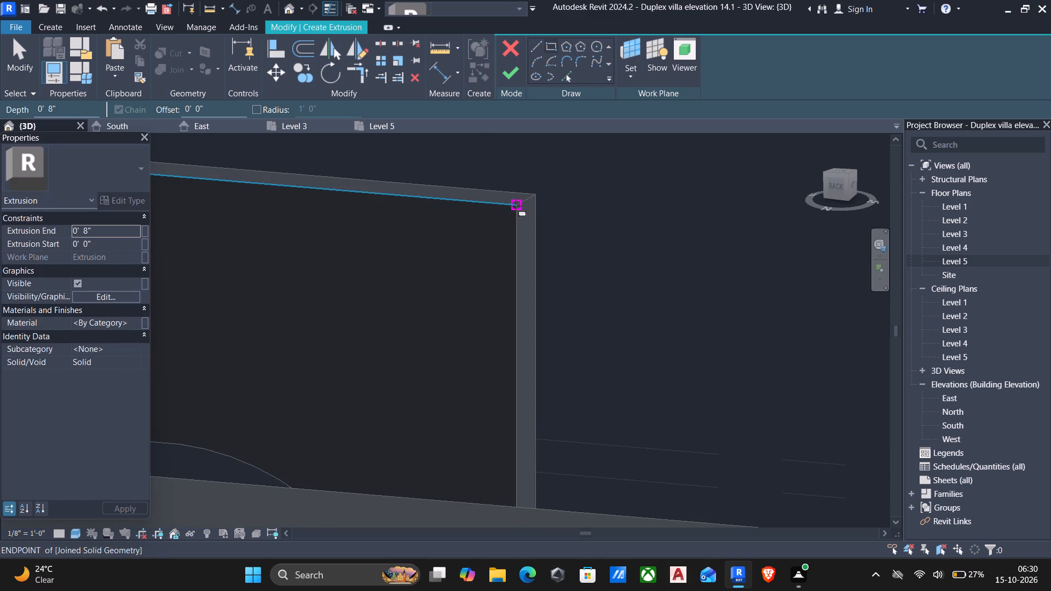
pyautogui.click(516, 206)
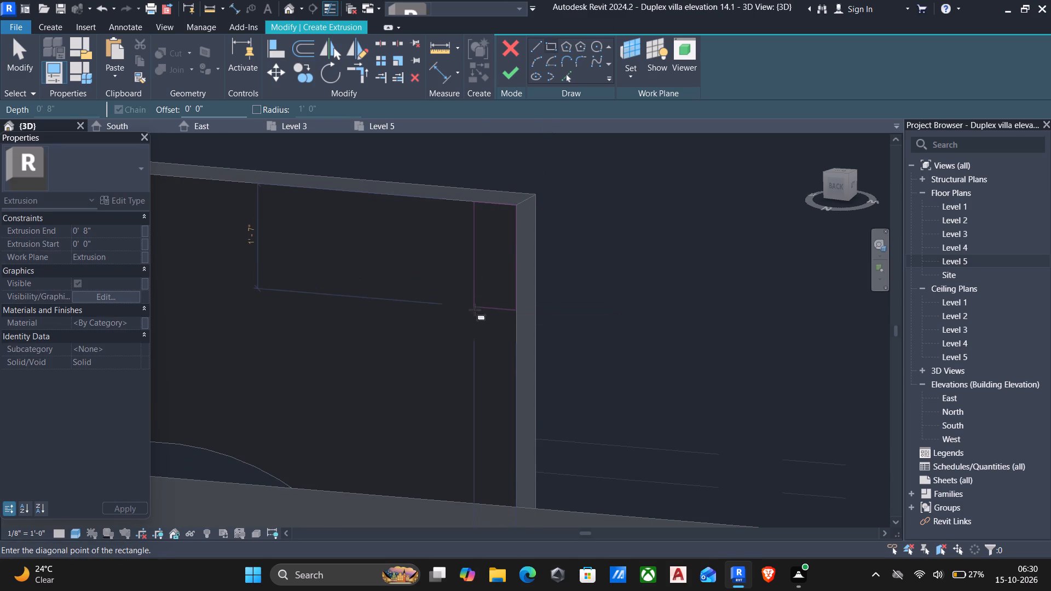
pyautogui.click(475, 311)
pyautogui.press('Escape')
pyautogui.press('Escape')
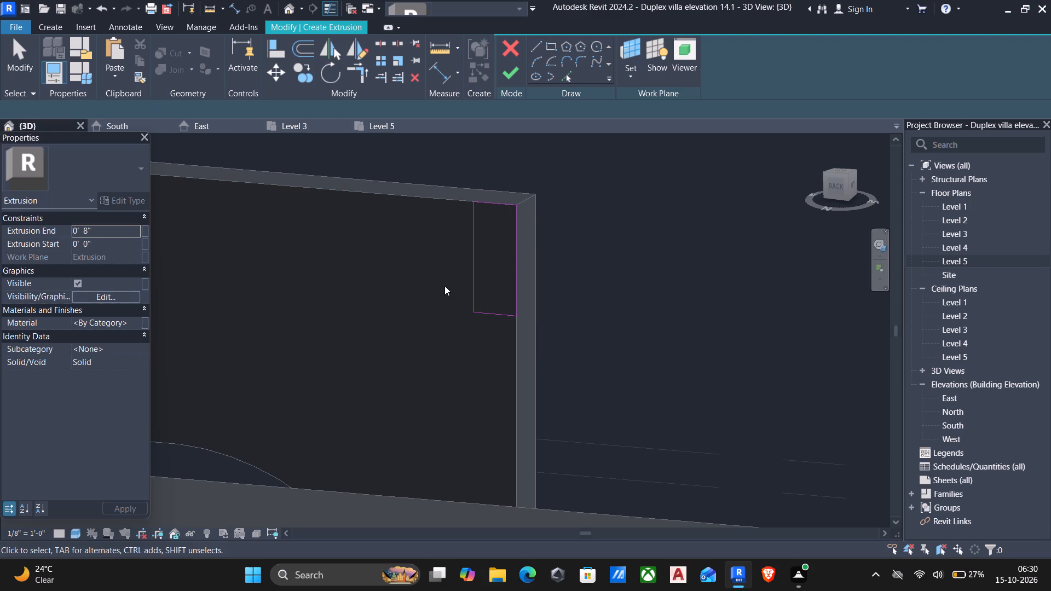
# Set the sketched rectangle's width to 6" and finish the extrusion at 8" depth.
pyautogui.click(472, 274)
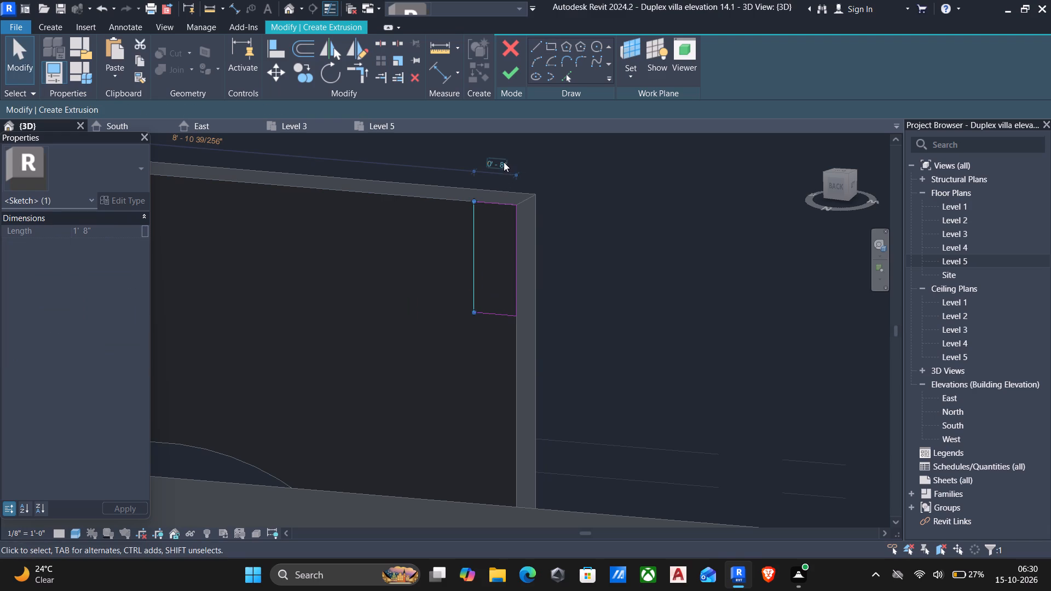
pyautogui.click(504, 162)
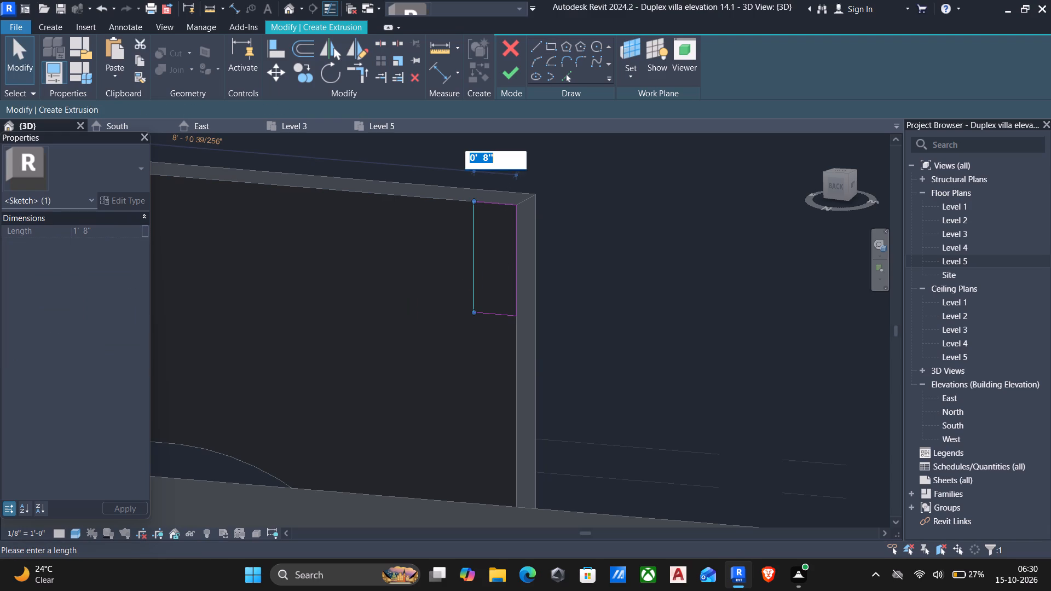
pyautogui.press('6')
pyautogui.hotkey('shift', '"')
pyautogui.press('Return')
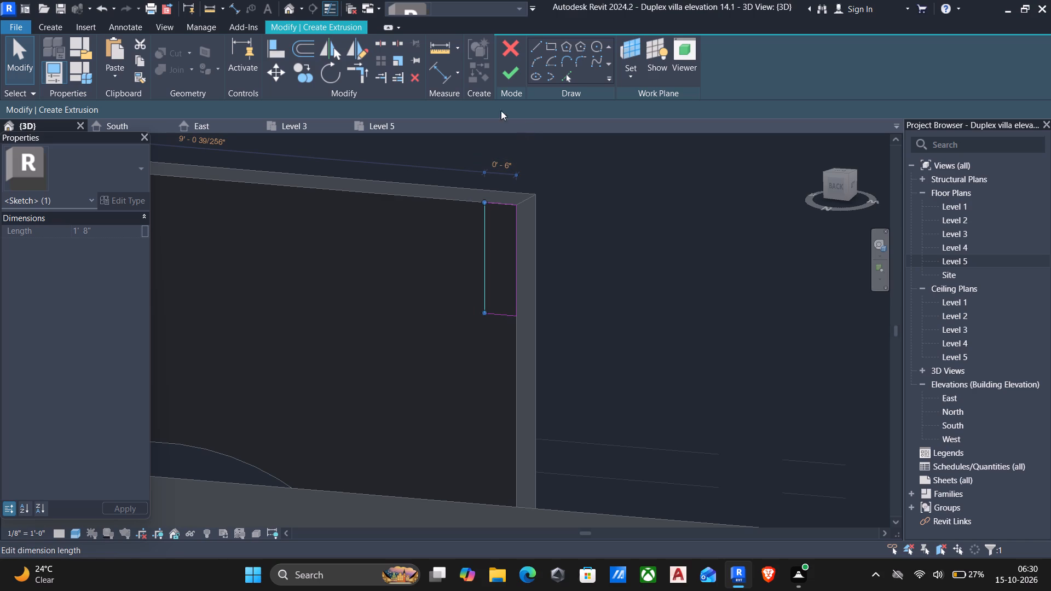
pyautogui.click(509, 76)
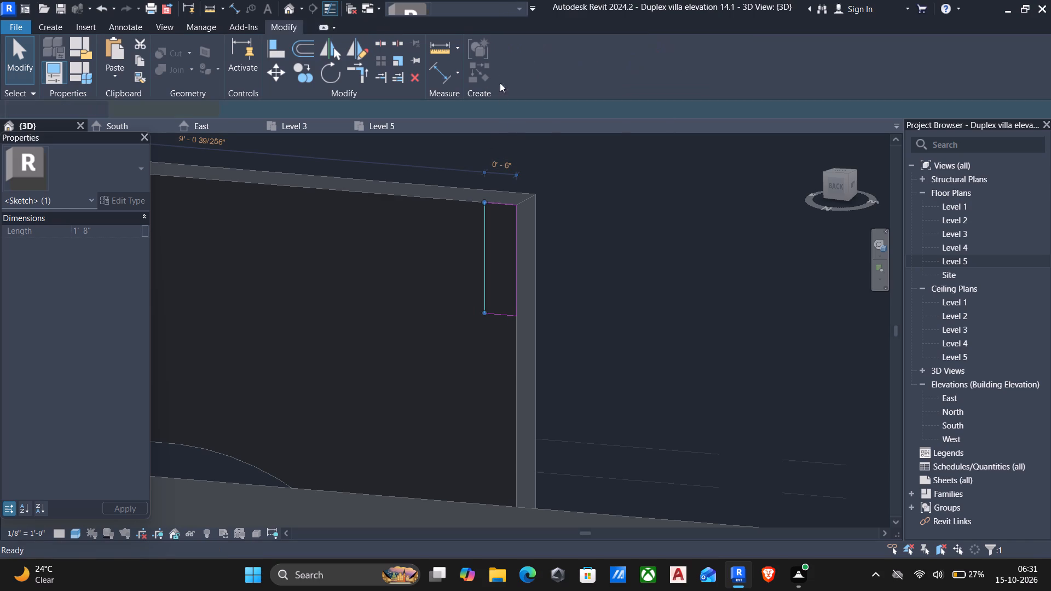
# Edit the extrusion's sketch, copying the rectangle to the opposite upper corner of the block's rear face, and finish the sketch.
pyautogui.scroll(-4, 506, 175)
pyautogui.moveTo(401, 206); pyautogui.dragTo(611, 318, button='middle')
pyautogui.scroll(-1, 616, 319)
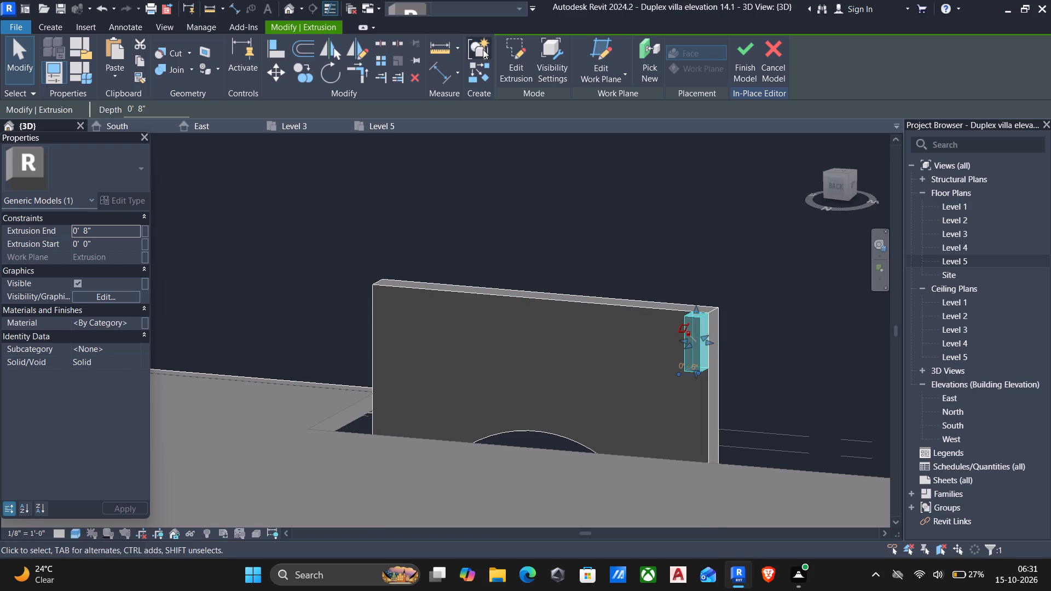
pyautogui.click(512, 54)
pyautogui.moveTo(593, 257); pyautogui.dragTo(674, 355)
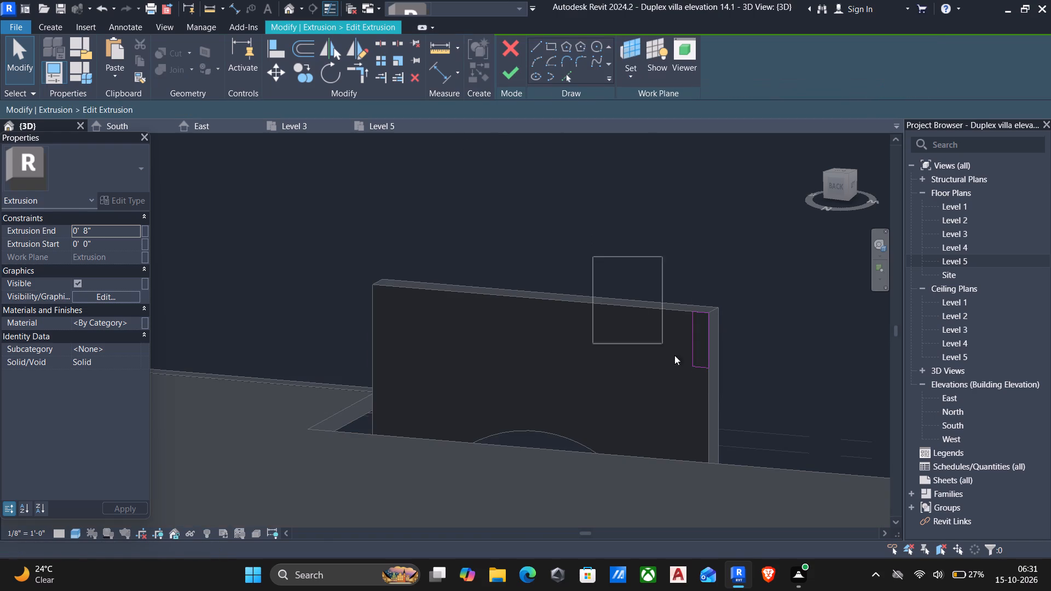
pyautogui.moveTo(674, 355); pyautogui.dragTo(734, 409)
pyautogui.press('c')
pyautogui.press('o')
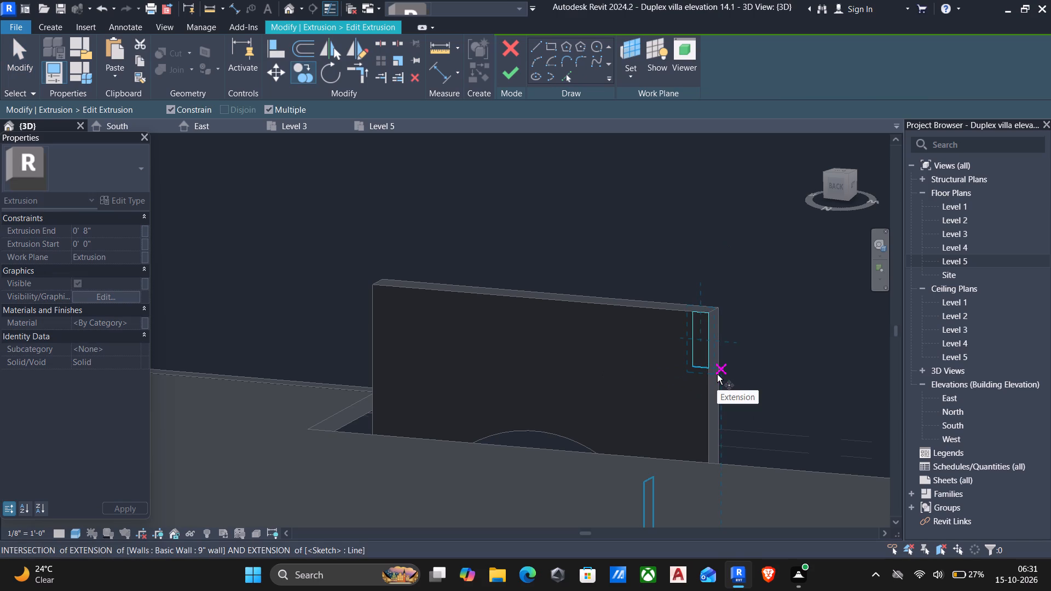
pyautogui.scroll(4, 711, 312)
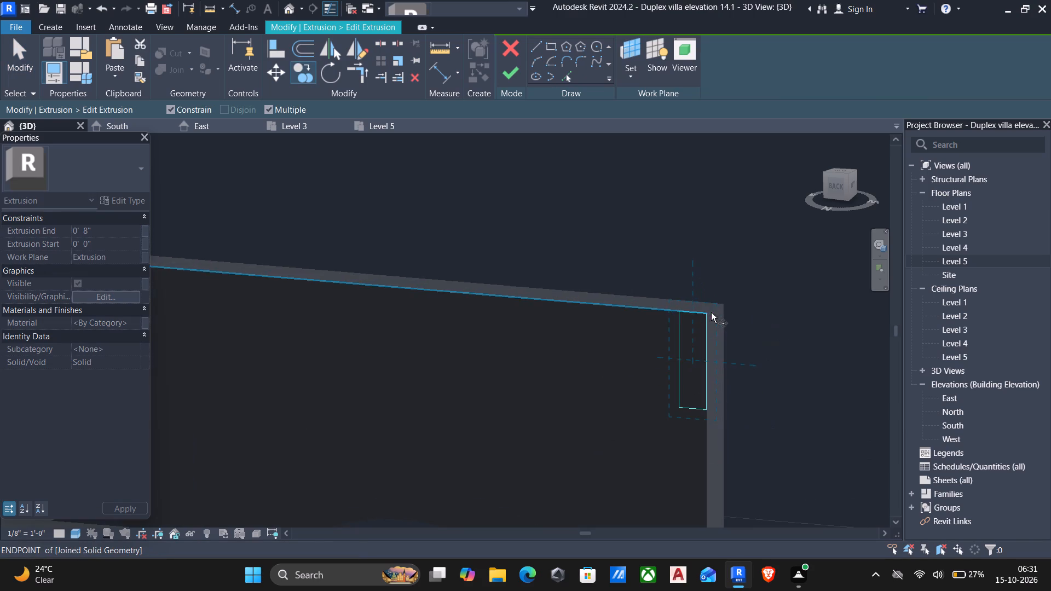
pyautogui.scroll(5, 663, 323)
pyautogui.click(692, 298)
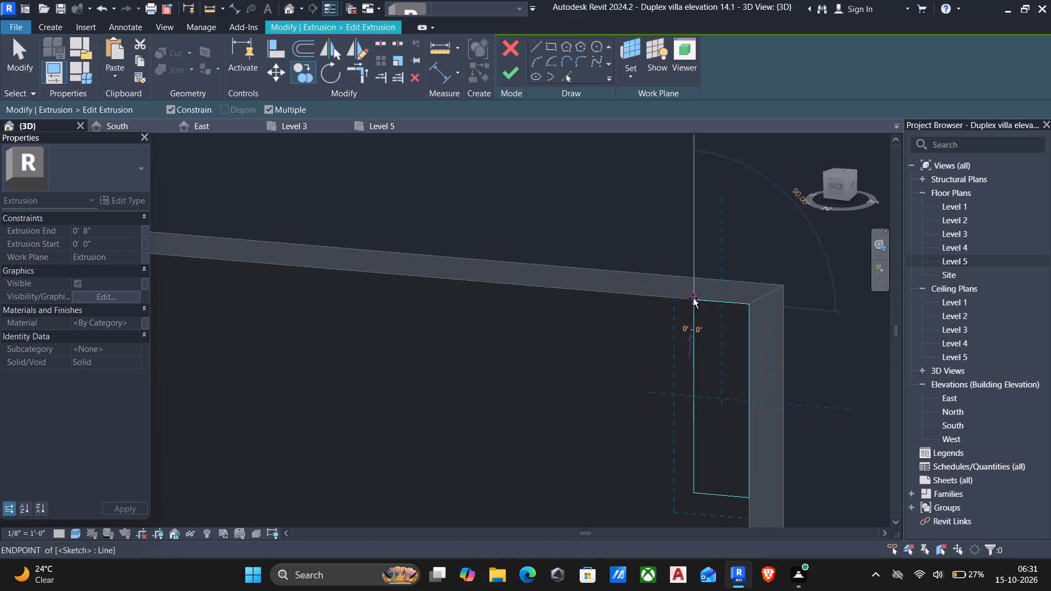
pyautogui.moveTo(486, 258); pyautogui.dragTo(986, 377, button='middle')
pyautogui.scroll(-4, 614, 329)
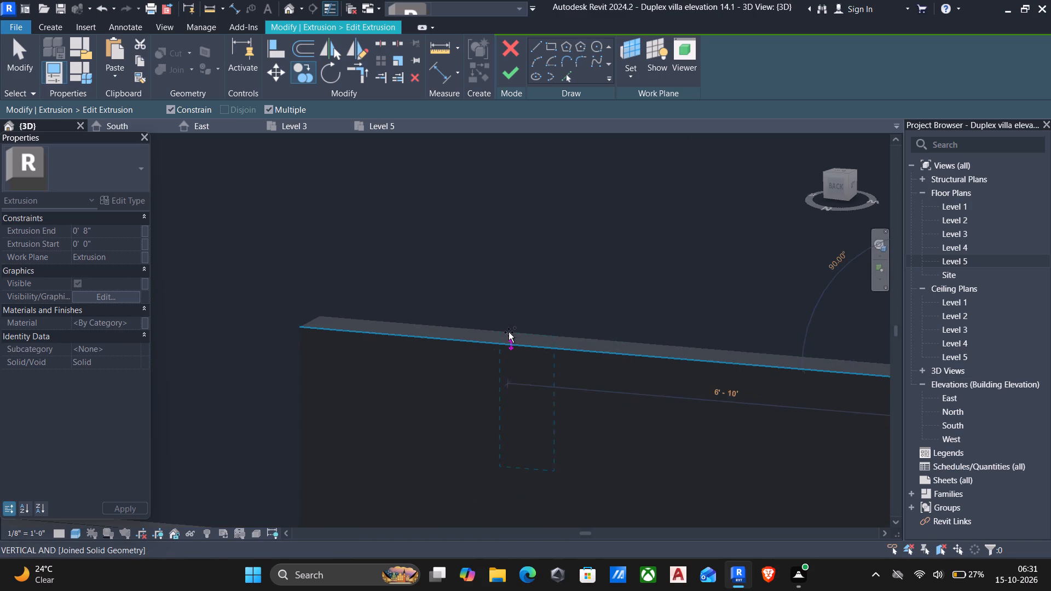
pyautogui.moveTo(508, 333); pyautogui.dragTo(693, 357, button='middle')
pyautogui.scroll(5, 547, 355)
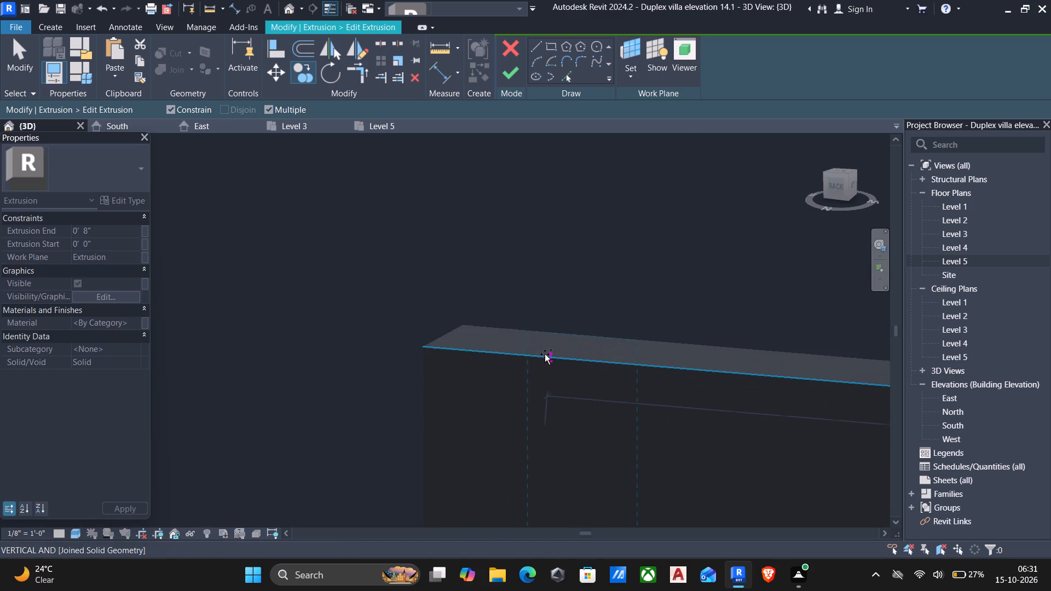
pyautogui.scroll(3, 469, 341)
pyautogui.click(401, 347)
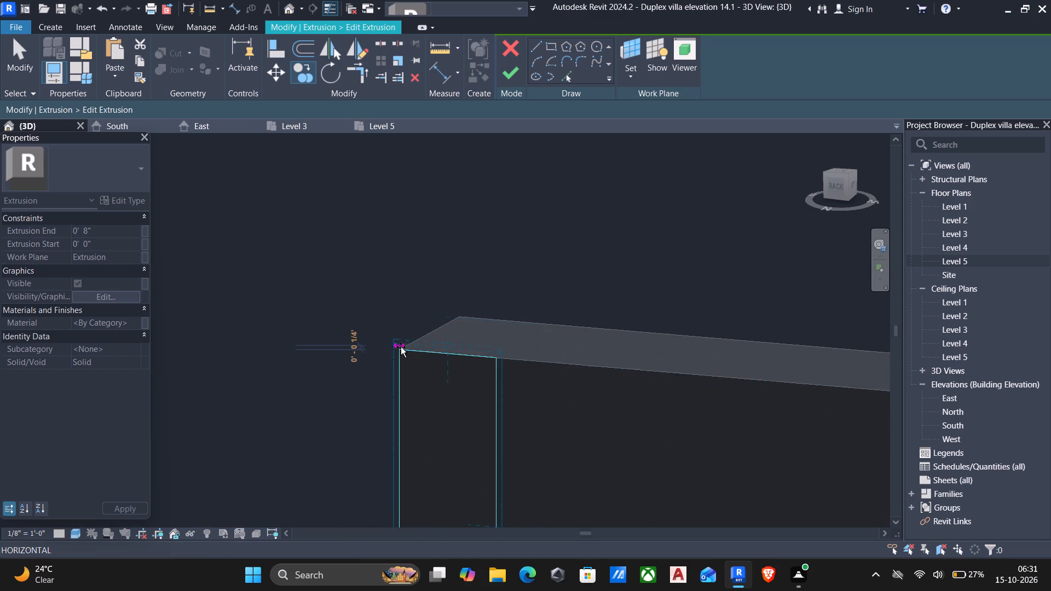
pyautogui.scroll(-5, 403, 347)
pyautogui.click(511, 70)
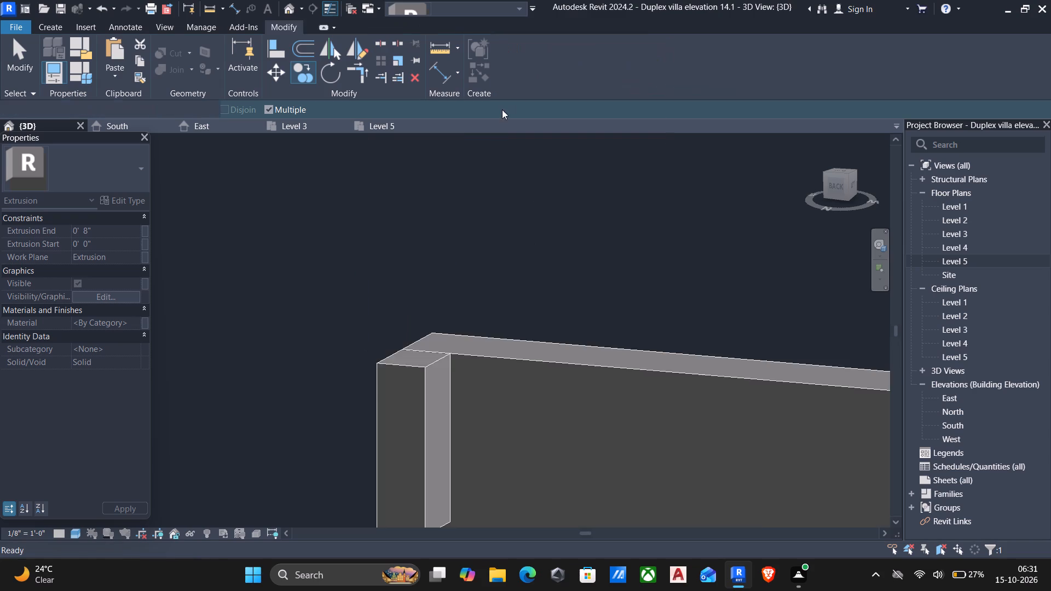
pyautogui.scroll(-6, 496, 137)
pyautogui.scroll(-6, 510, 202)
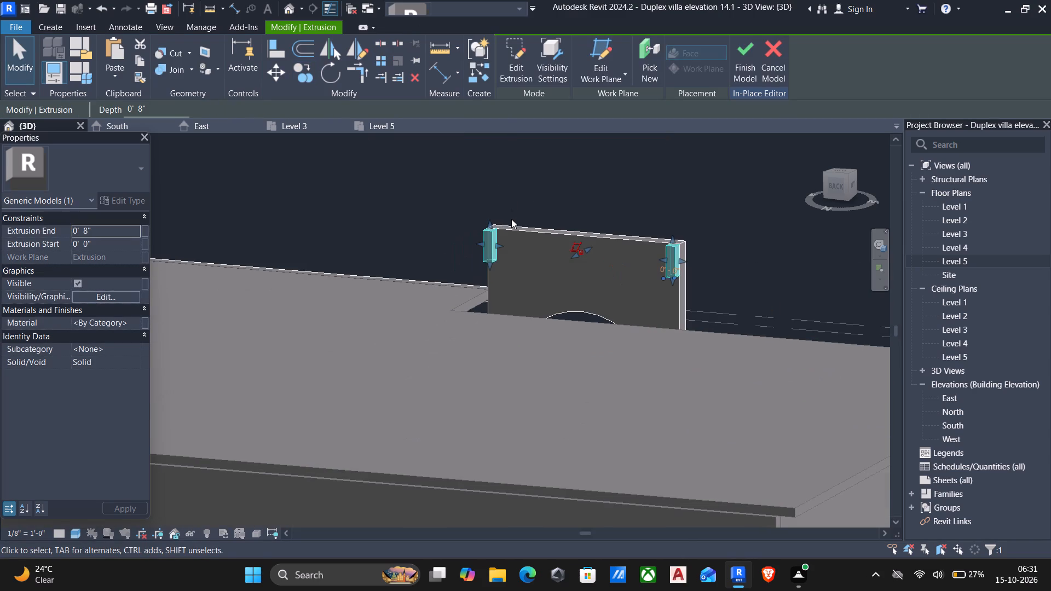
pyautogui.press('Escape')
# Stretch the bottom face of the return block on the arcade side of the central arch frame down past the roof slab.
pyautogui.scroll(-4, 528, 217)
pyautogui.keyDown('shift'); pyautogui.moveTo(526, 206); pyautogui.dragTo(356, 240, button='middle'); pyautogui.keyUp('shift')
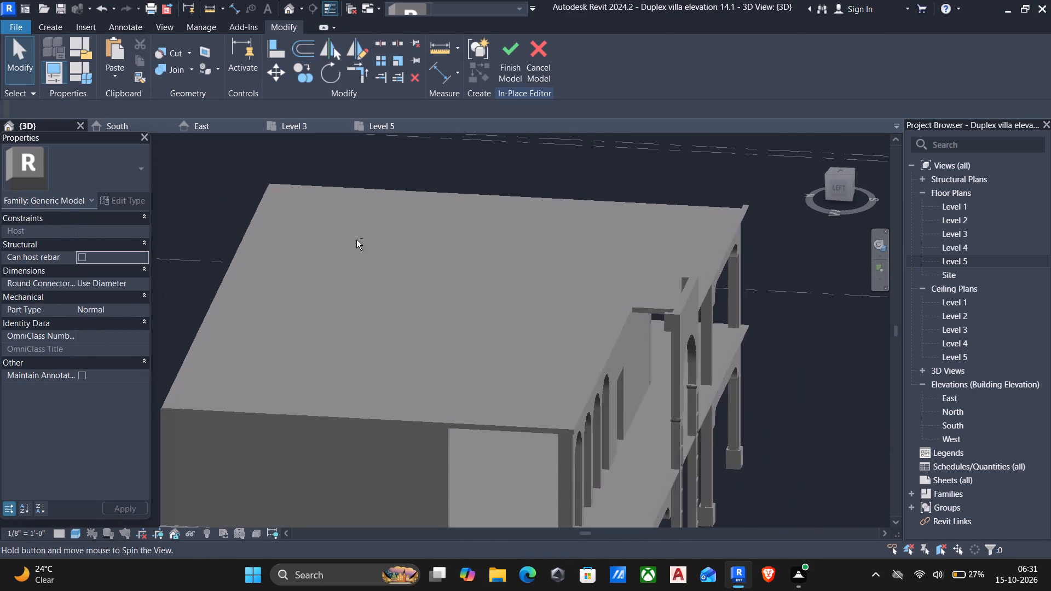
pyautogui.keyDown('shift'); pyautogui.moveTo(418, 237); pyautogui.dragTo(444, 188, button='middle'); pyautogui.keyUp('shift')
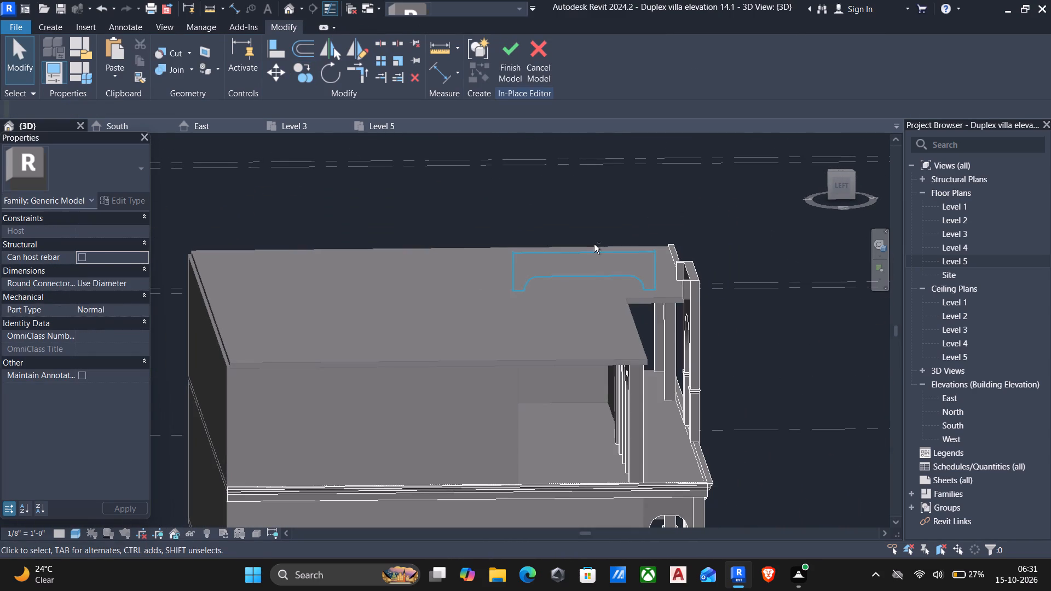
pyautogui.scroll(5, 674, 319)
pyautogui.press('Escape')
pyautogui.keyDown('shift'); pyautogui.scroll(1, 677, 306); pyautogui.keyUp('shift')
pyautogui.keyDown('shift'); pyautogui.moveTo(677, 306); pyautogui.dragTo(674, 293, button='middle'); pyautogui.keyUp('shift')
pyautogui.keyDown('shift'); pyautogui.moveTo(674, 298); pyautogui.dragTo(662, 269, button='middle'); pyautogui.keyUp('shift')
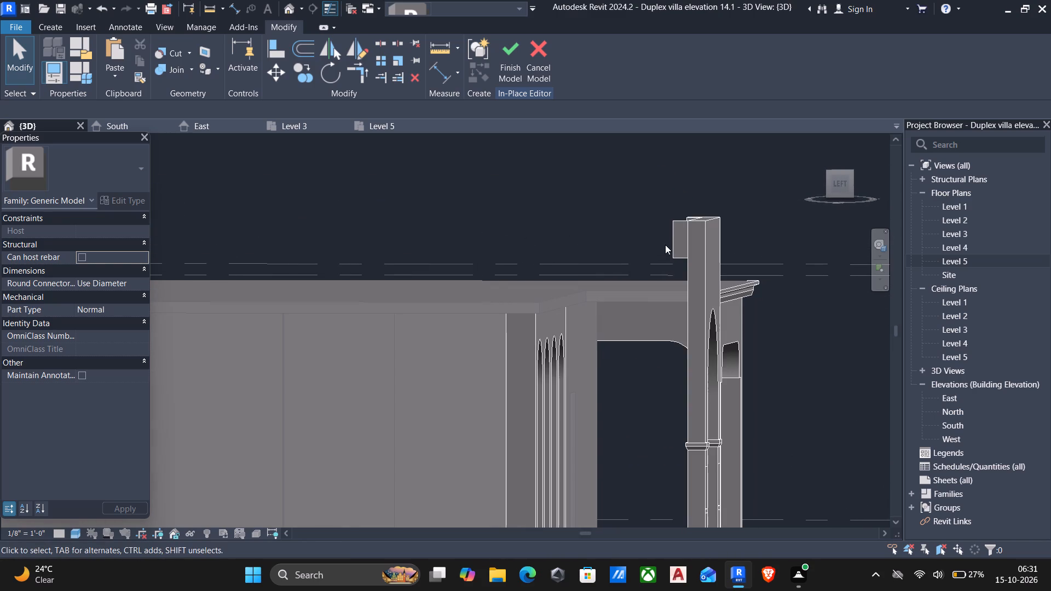
pyautogui.click(673, 243)
pyautogui.scroll(5, 668, 268)
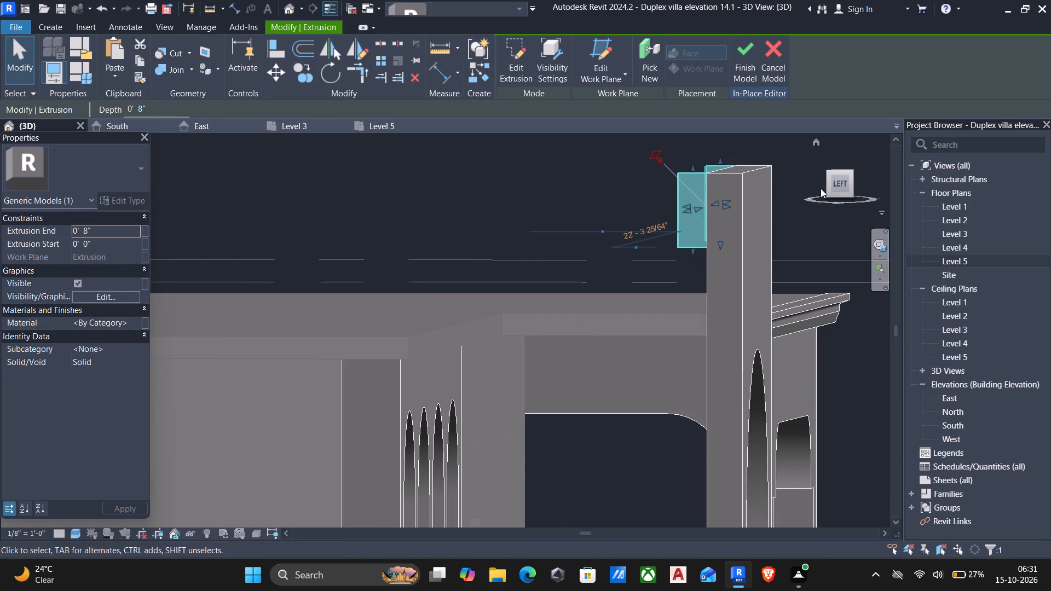
pyautogui.click(835, 184)
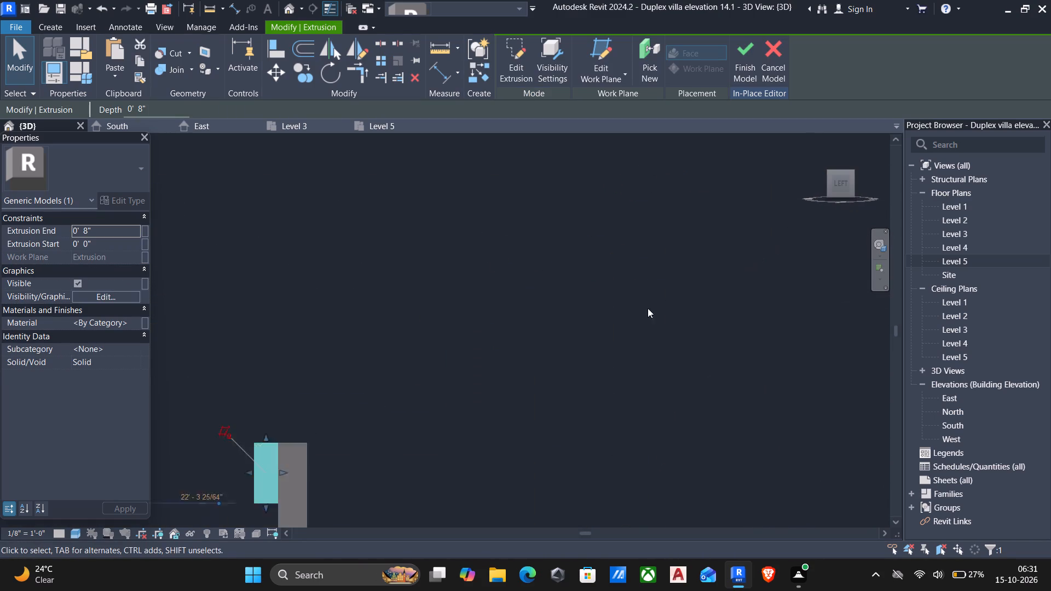
pyautogui.scroll(-1, 478, 395)
pyautogui.scroll(4, 479, 339)
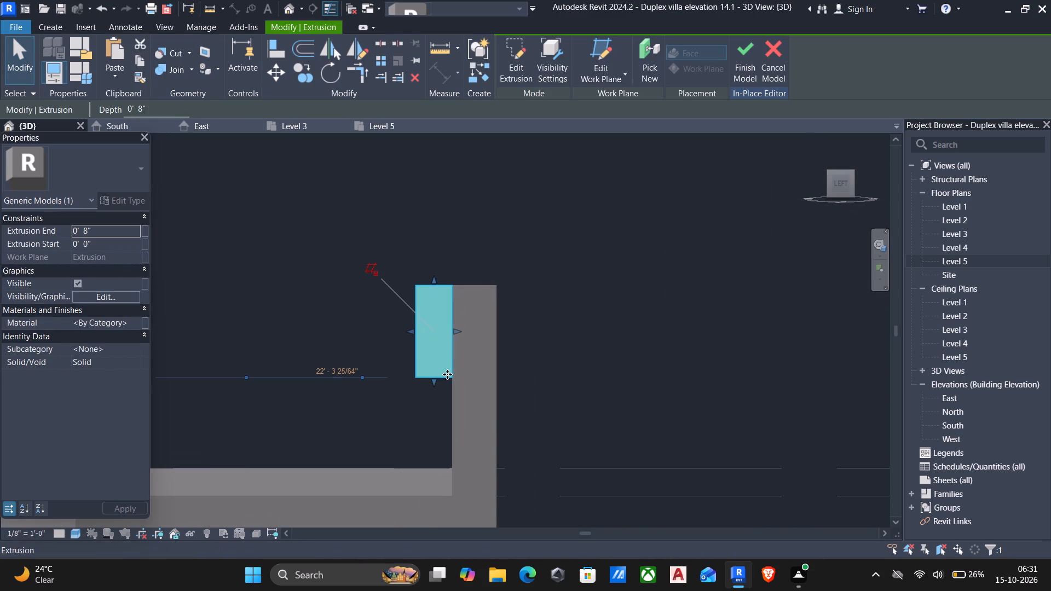
pyautogui.moveTo(434, 381); pyautogui.dragTo(433, 385)
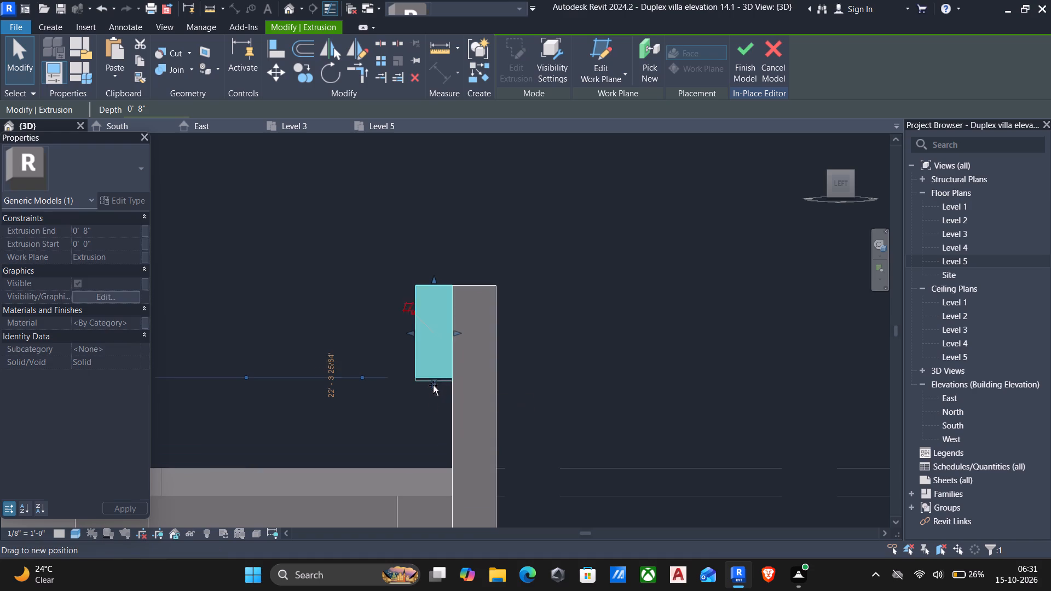
pyautogui.moveTo(433, 385); pyautogui.dragTo(419, 456)
pyautogui.scroll(-6, 372, 422)
pyautogui.moveTo(389, 350); pyautogui.dragTo(401, 313, button='middle')
pyautogui.moveTo(349, 351); pyautogui.dragTo(350, 346, button='middle')
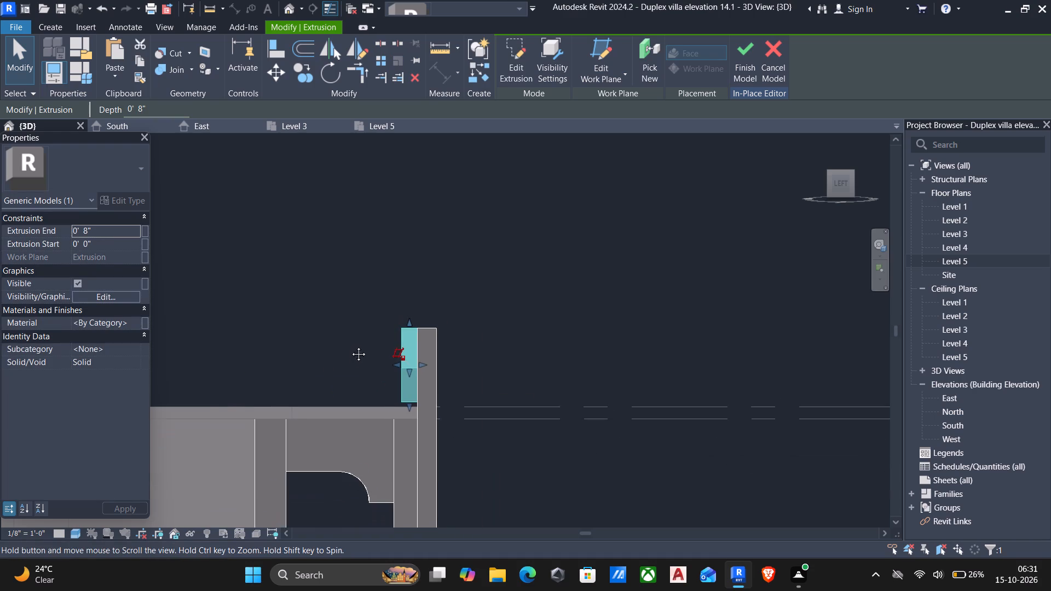
pyautogui.moveTo(350, 346); pyautogui.dragTo(402, 229, button='middle')
pyautogui.scroll(5, 443, 281)
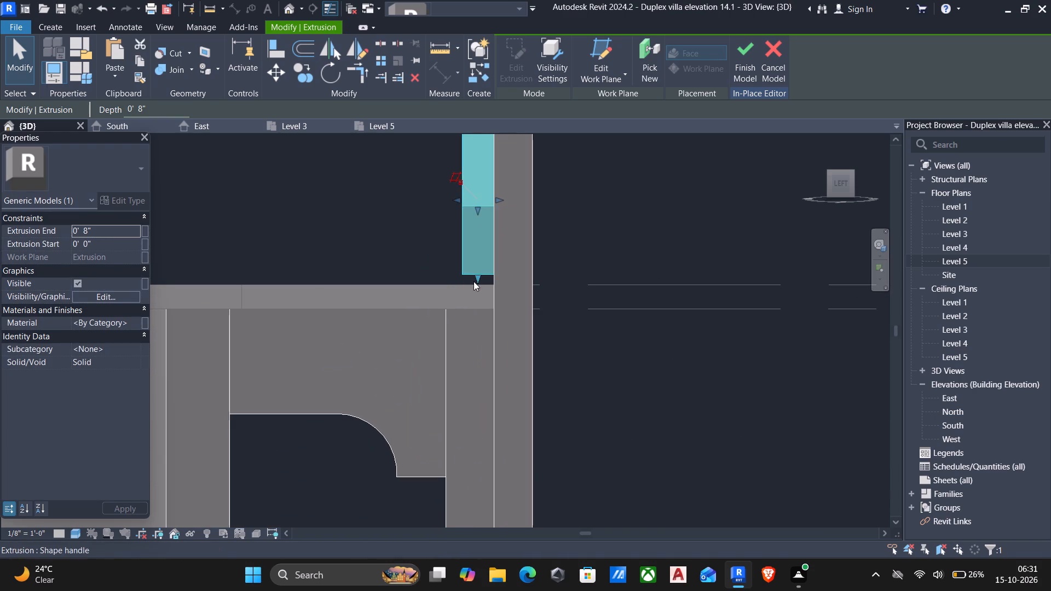
pyautogui.moveTo(478, 275); pyautogui.dragTo(470, 355)
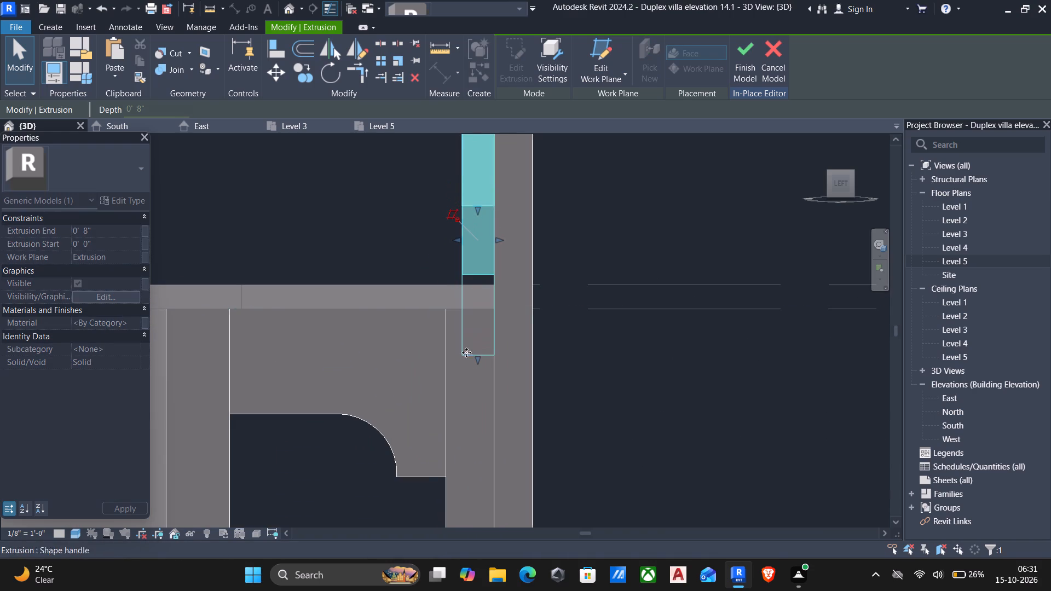
# Stretch the return blocks rearward over the roof to an extrusion depth of about 6' 9 3/4".
pyautogui.moveTo(459, 241); pyautogui.dragTo(261, 275)
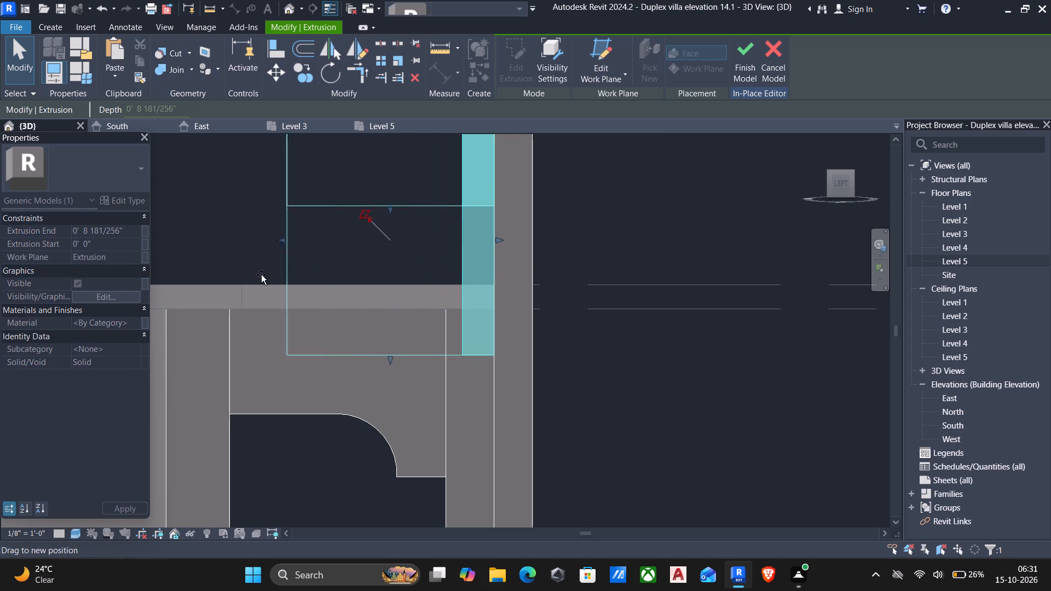
pyautogui.moveTo(261, 275); pyautogui.dragTo(170, 290)
# Examine the extended return blocks behind the raised arch frame from the side, front and rear.
pyautogui.scroll(-2, 275, 302)
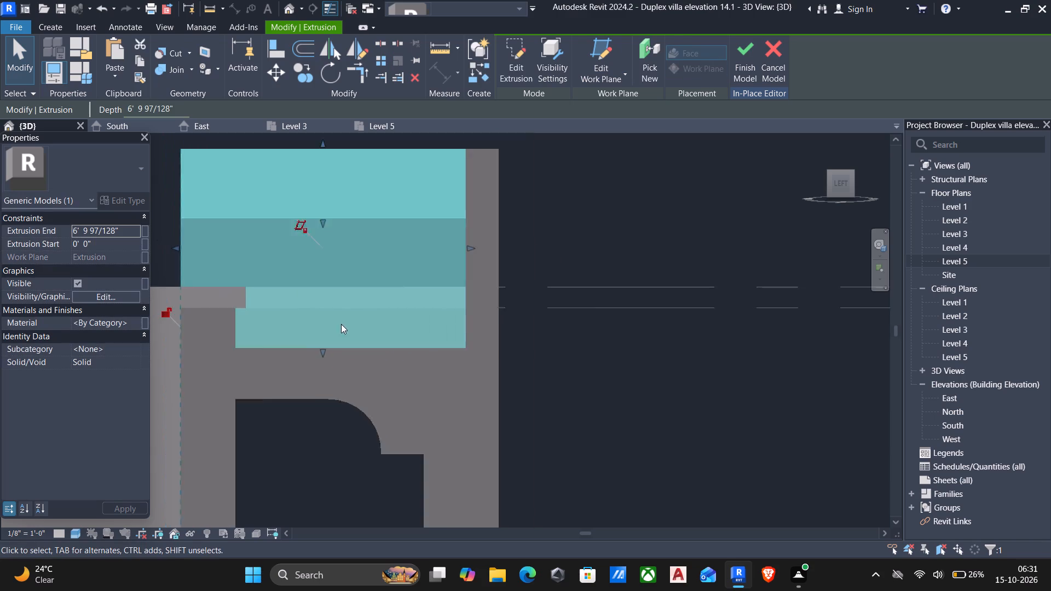
pyautogui.scroll(-5, 341, 324)
pyautogui.scroll(-3, 532, 329)
pyautogui.keyDown('shift'); pyautogui.moveTo(524, 326); pyautogui.dragTo(502, 329, button='middle'); pyautogui.keyUp('shift')
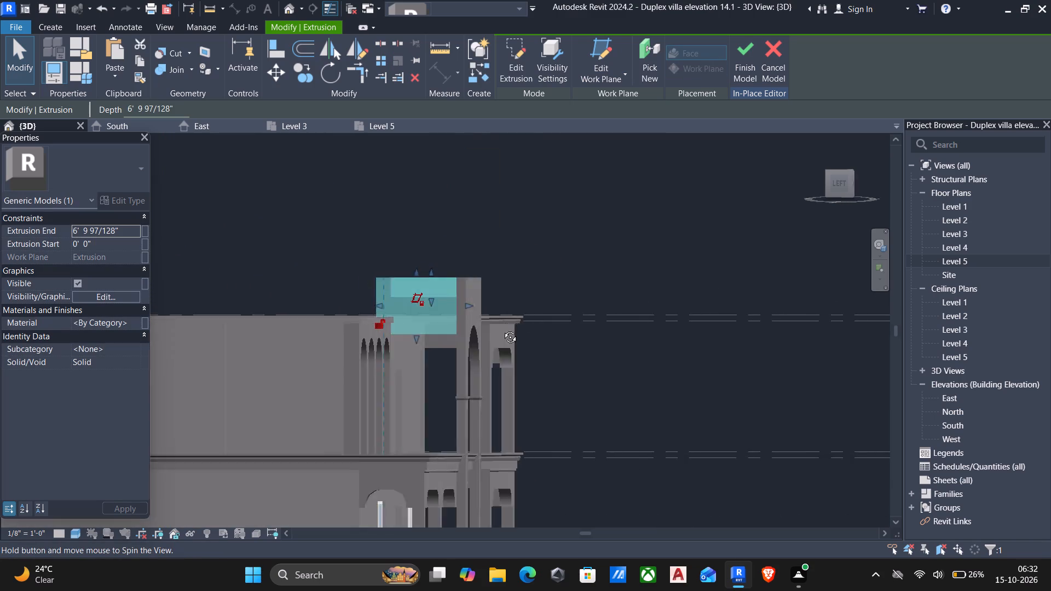
pyautogui.keyDown('shift'); pyautogui.moveTo(502, 329); pyautogui.dragTo(317, 366, button='middle'); pyautogui.keyUp('shift')
pyautogui.keyDown('shift'); pyautogui.click(320, 366); pyautogui.keyUp('shift')
pyautogui.keyDown('shift'); pyautogui.moveTo(371, 360); pyautogui.dragTo(363, 367, button='middle'); pyautogui.keyUp('shift')
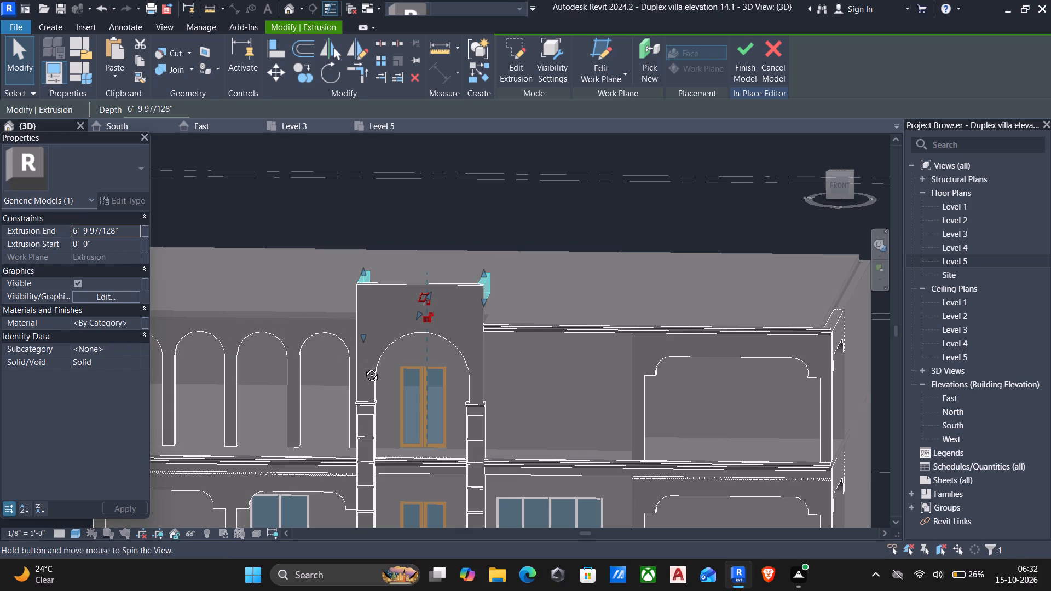
pyautogui.keyDown('shift'); pyautogui.moveTo(363, 367); pyautogui.dragTo(178, 383, button='middle'); pyautogui.keyUp('shift')
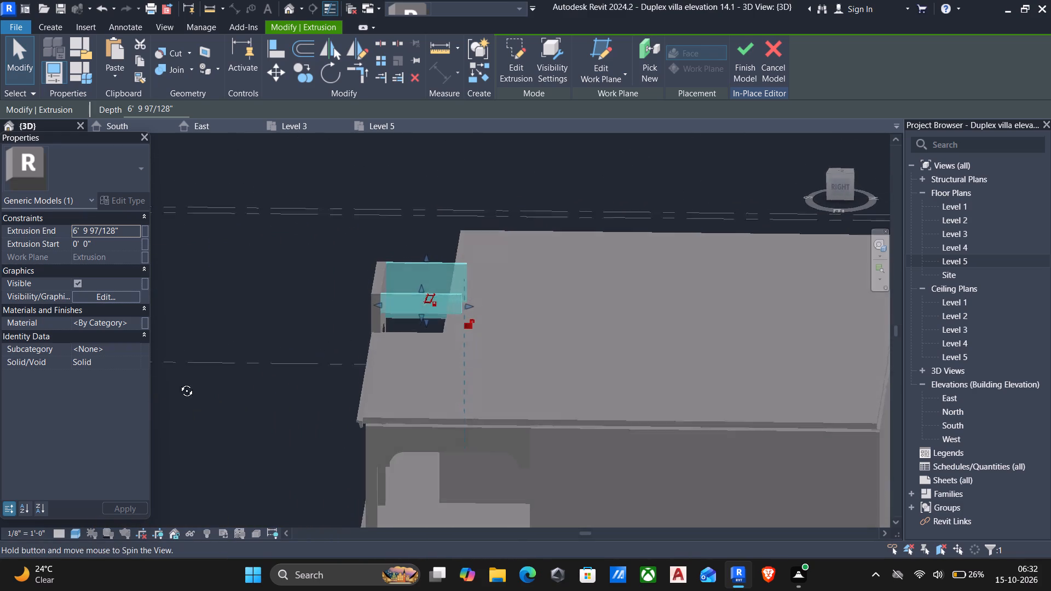
pyautogui.keyDown('shift'); pyautogui.moveTo(178, 383); pyautogui.dragTo(575, 352, button='middle'); pyautogui.keyUp('shift')
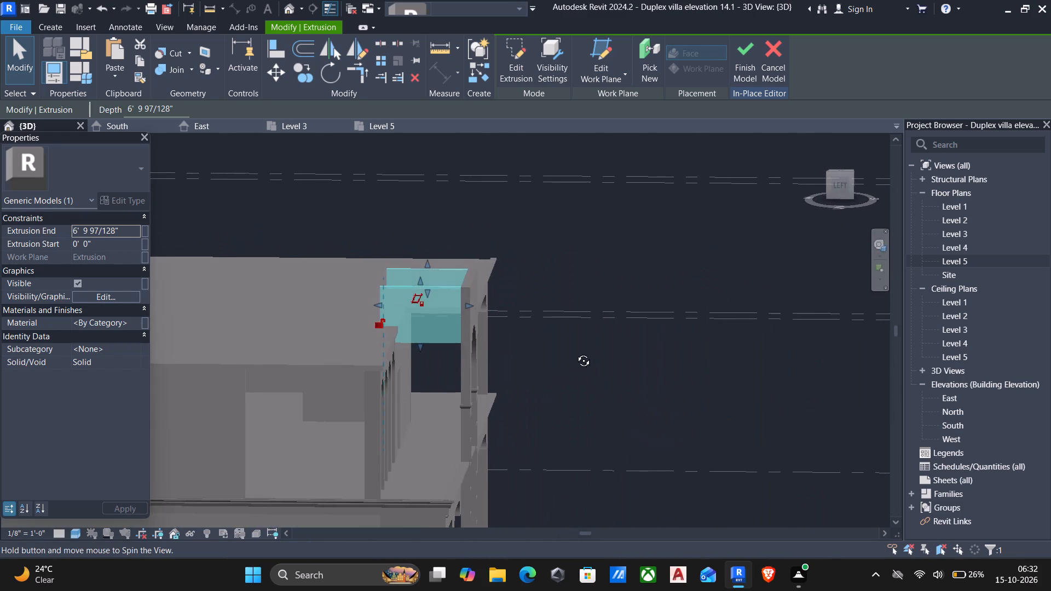
pyautogui.keyDown('shift'); pyautogui.moveTo(575, 352); pyautogui.dragTo(581, 303, button='middle'); pyautogui.keyUp('shift')
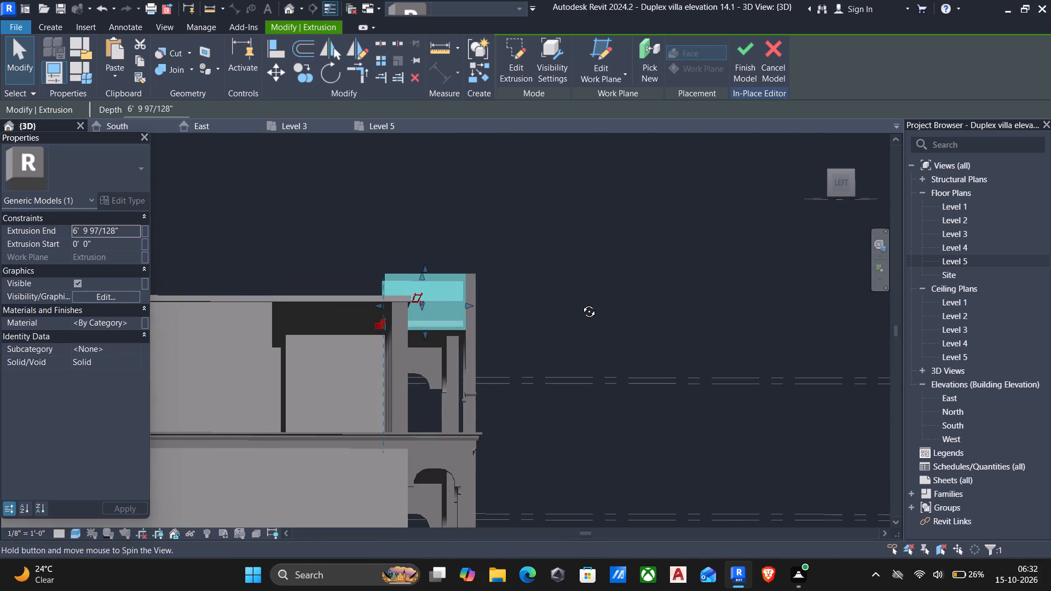
pyautogui.keyDown('shift'); pyautogui.moveTo(581, 303); pyautogui.dragTo(570, 327, button='middle'); pyautogui.keyUp('shift')
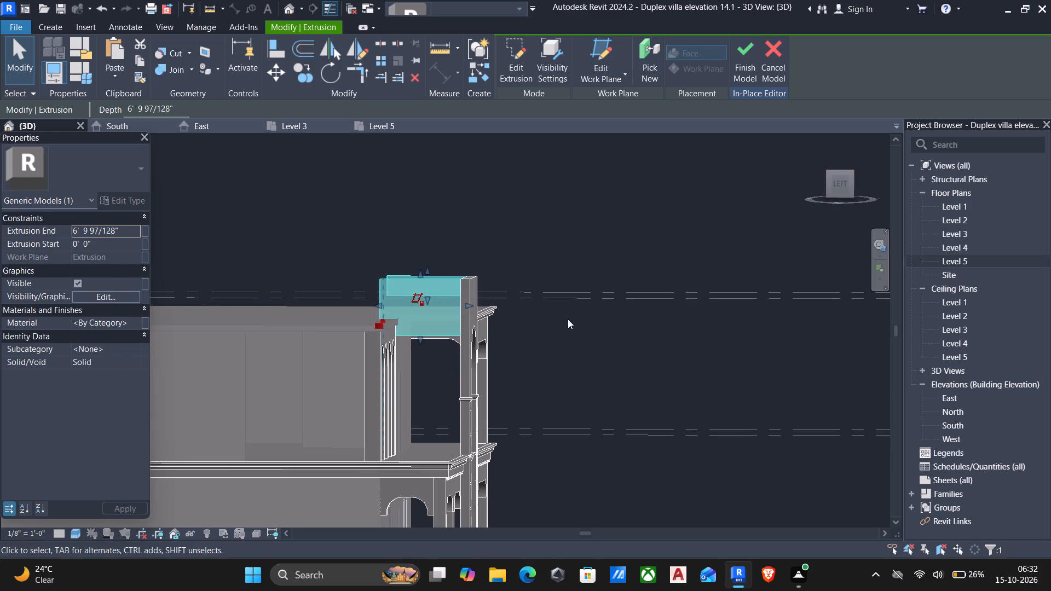
pyautogui.keyDown('shift'); pyautogui.moveTo(559, 302); pyautogui.dragTo(578, 303, button='middle'); pyautogui.keyUp('shift')
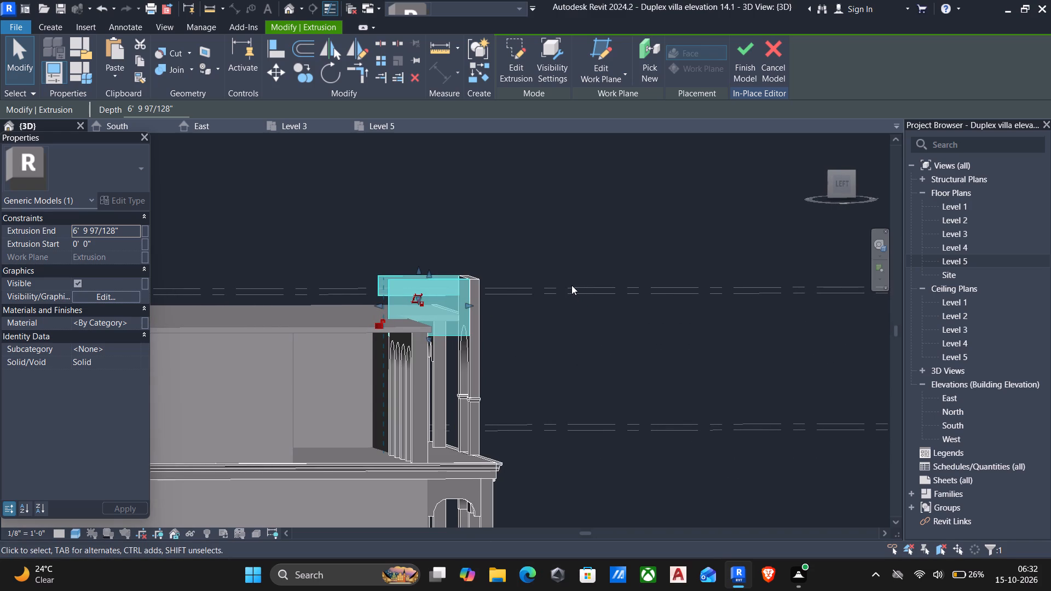
pyautogui.keyDown('shift'); pyautogui.moveTo(571, 298); pyautogui.dragTo(463, 325, button='middle'); pyautogui.keyUp('shift')
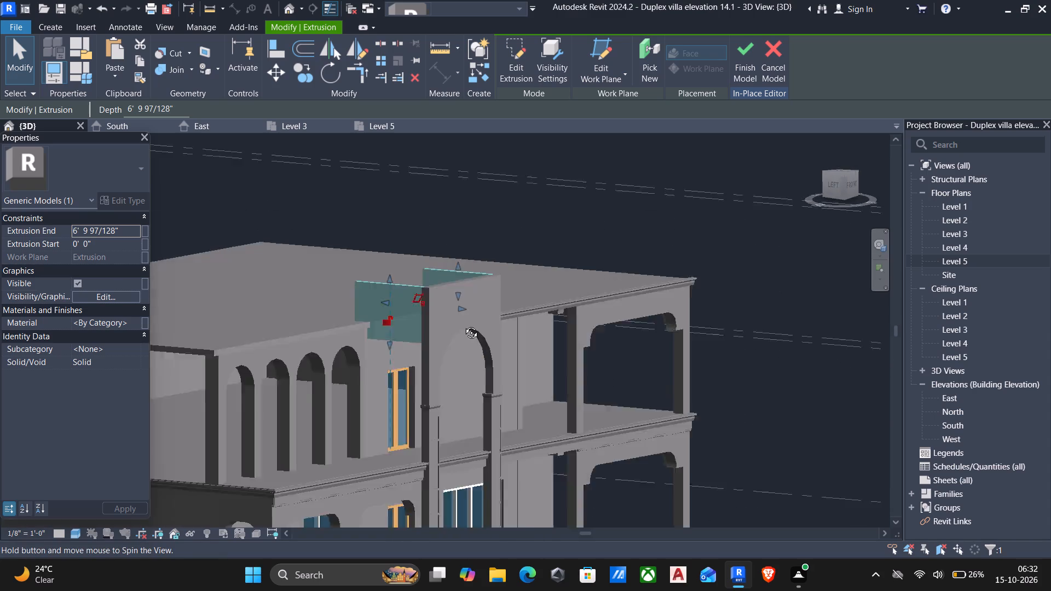
pyautogui.keyDown('shift'); pyautogui.moveTo(463, 325); pyautogui.dragTo(450, 316, button='middle'); pyautogui.keyUp('shift')
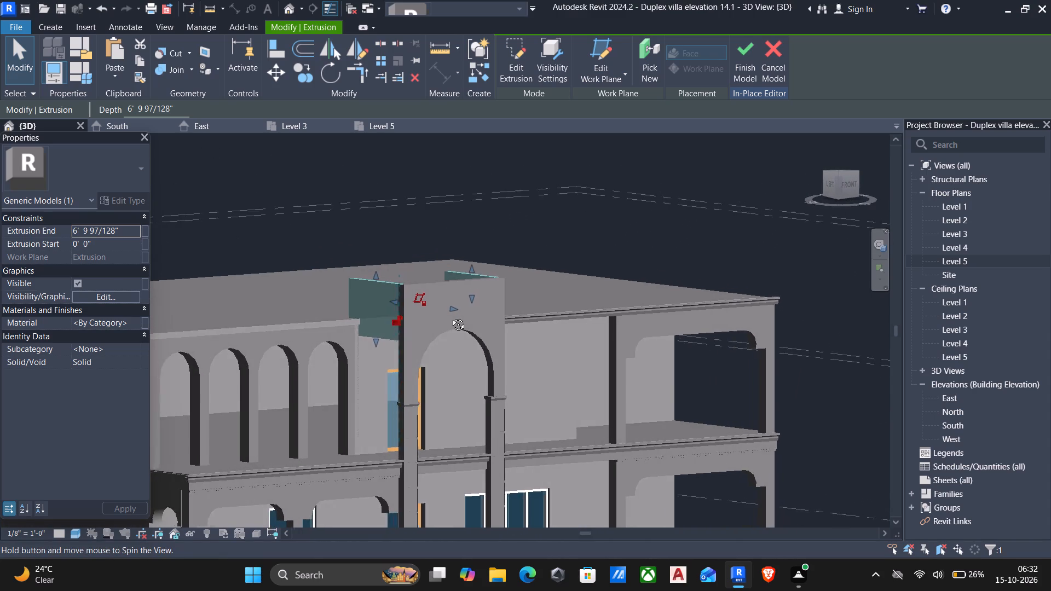
pyautogui.keyDown('shift'); pyautogui.moveTo(450, 316); pyautogui.dragTo(459, 319, button='middle'); pyautogui.keyUp('shift')
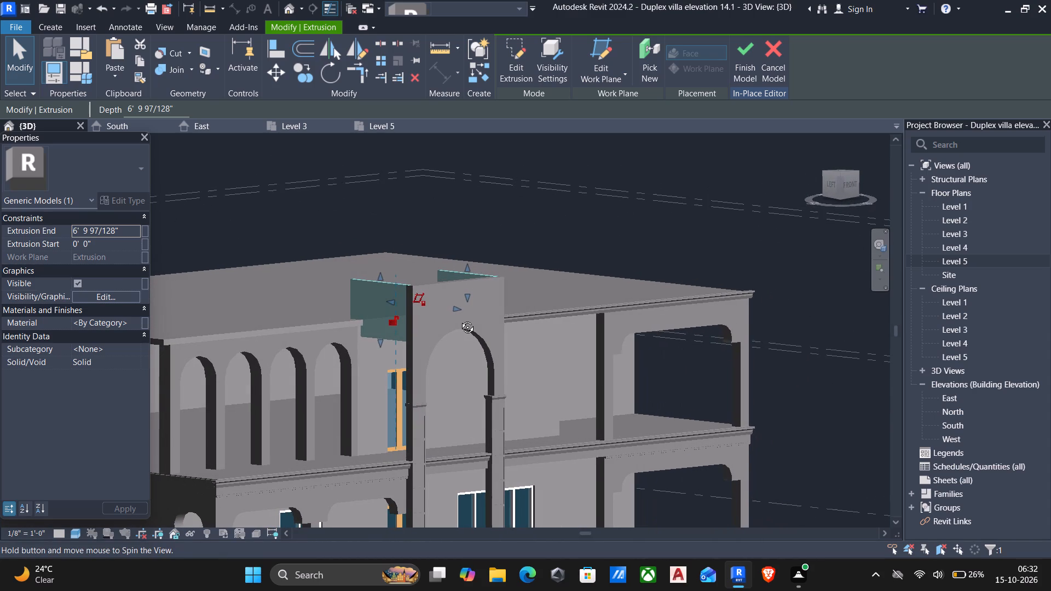
pyautogui.keyDown('shift'); pyautogui.moveTo(459, 319); pyautogui.dragTo(520, 321, button='middle'); pyautogui.keyUp('shift')
pyautogui.scroll(-2, 554, 328)
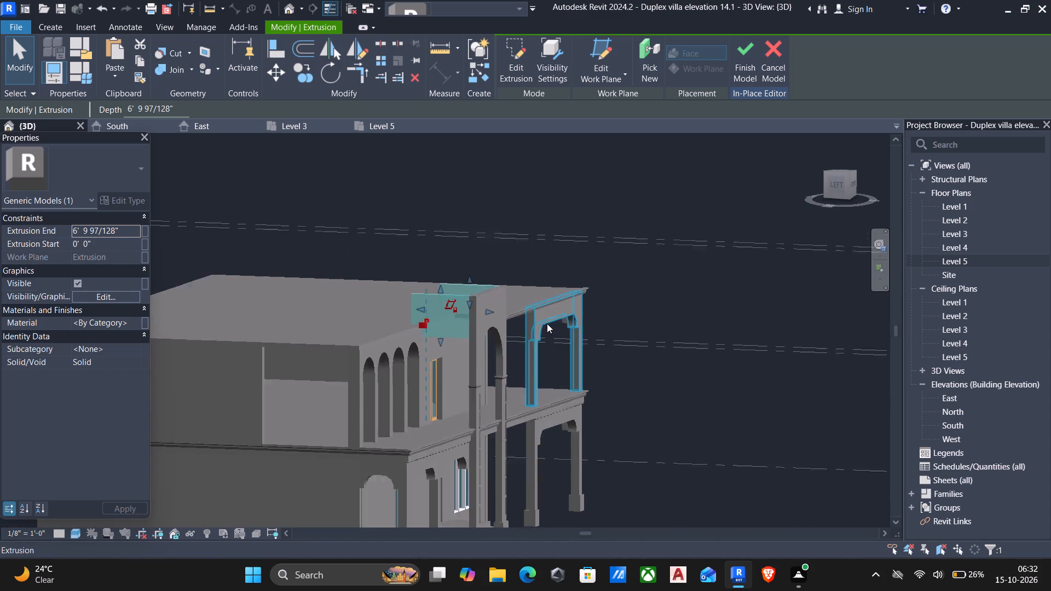
pyautogui.scroll(-1, 547, 323)
pyautogui.keyDown('shift'); pyautogui.moveTo(540, 316); pyautogui.dragTo(550, 318, button='middle'); pyautogui.keyUp('shift')
pyautogui.keyDown('shift'); pyautogui.moveTo(565, 322); pyautogui.dragTo(612, 335, button='middle'); pyautogui.keyUp('shift')
# Align the return blocks' rear end faces with the front face of the upper-floor arcade wall.
pyautogui.press('a')
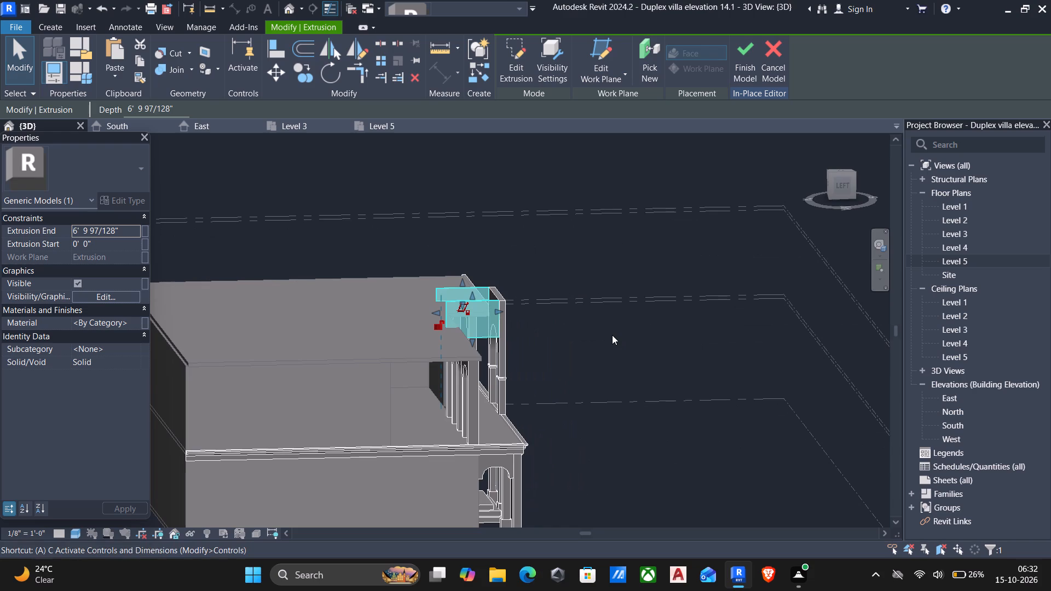
pyautogui.press('l')
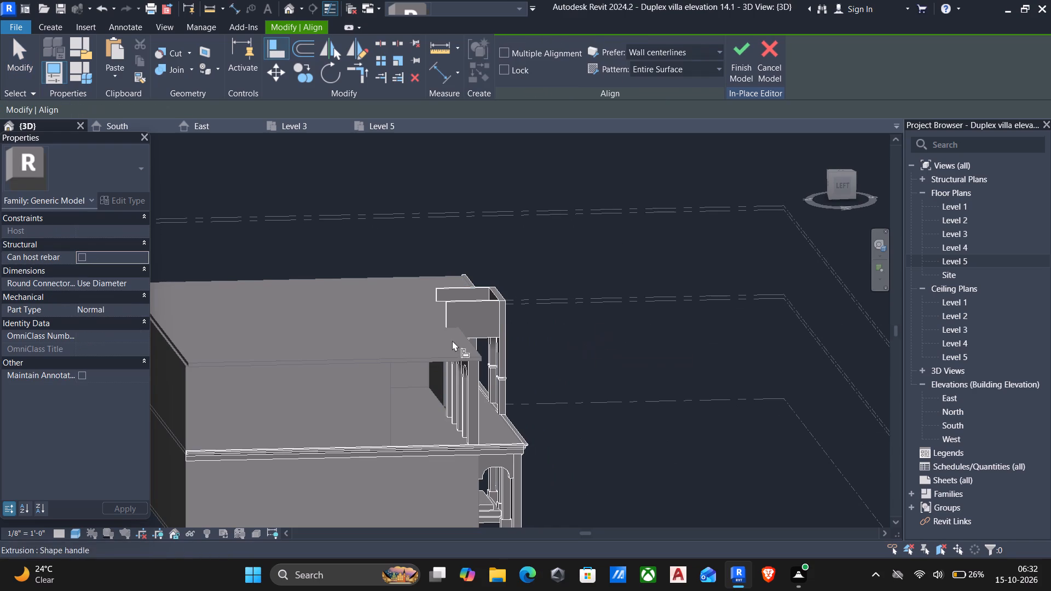
pyautogui.keyDown('shift'); pyautogui.middleClick(452, 340); pyautogui.keyUp('shift')
pyautogui.keyDown('shift'); pyautogui.moveTo(500, 354); pyautogui.dragTo(414, 366, button='middle'); pyautogui.keyUp('shift')
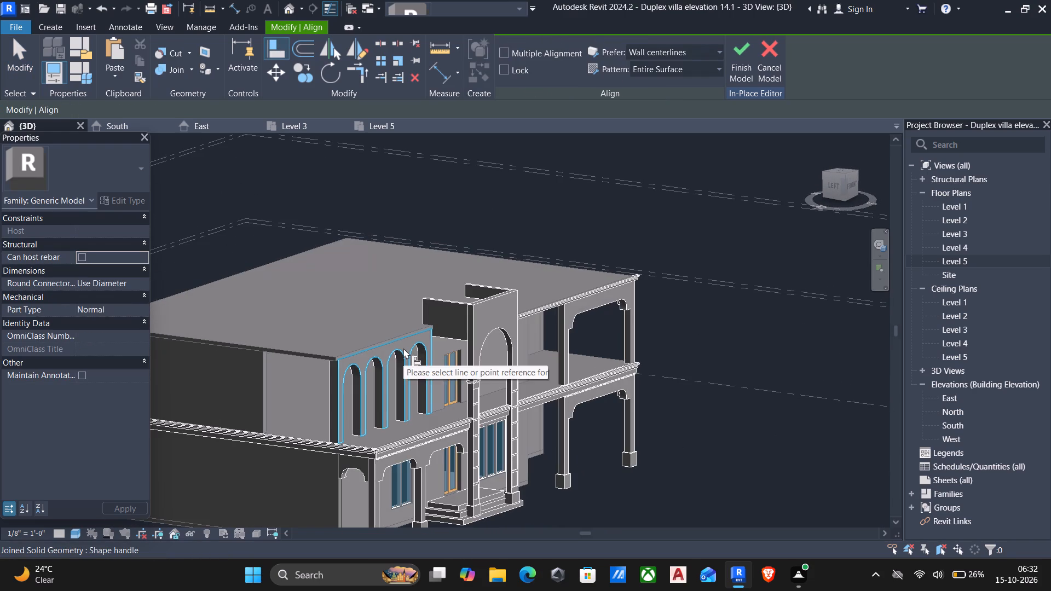
pyautogui.click(405, 346)
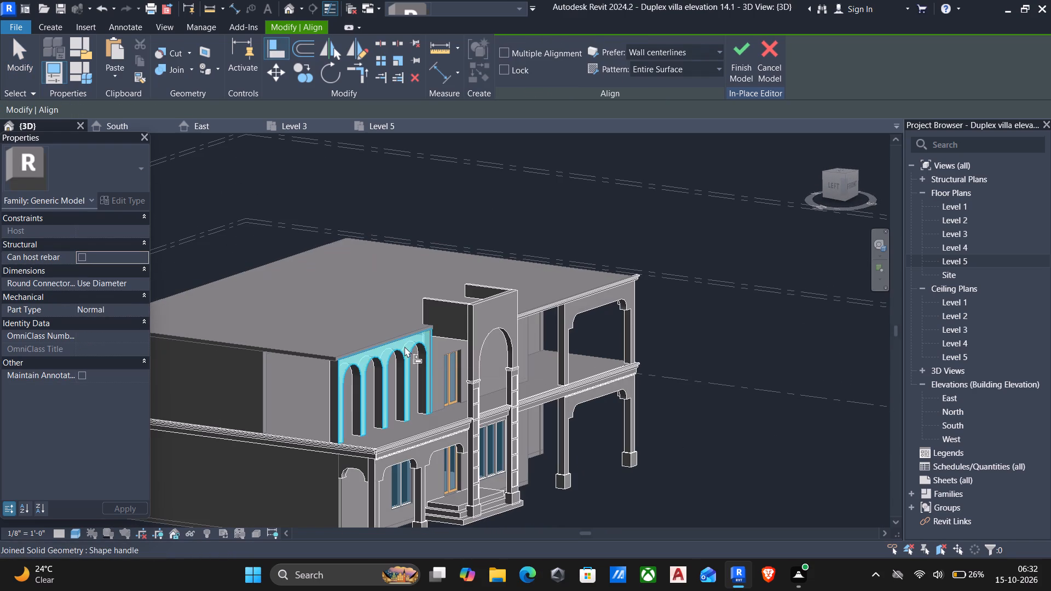
pyautogui.scroll(-3, 405, 313)
pyautogui.keyDown('shift'); pyautogui.moveTo(405, 316); pyautogui.dragTo(537, 343, button='middle'); pyautogui.keyUp('shift')
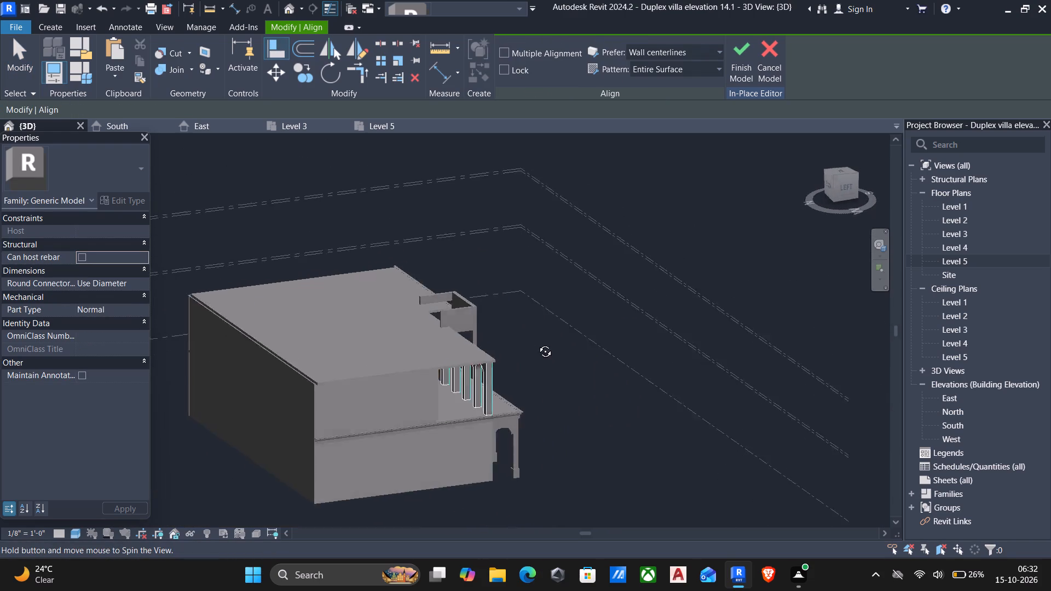
pyautogui.keyDown('shift'); pyautogui.moveTo(537, 343); pyautogui.dragTo(538, 342, button='middle'); pyautogui.keyUp('shift')
pyautogui.scroll(5, 442, 314)
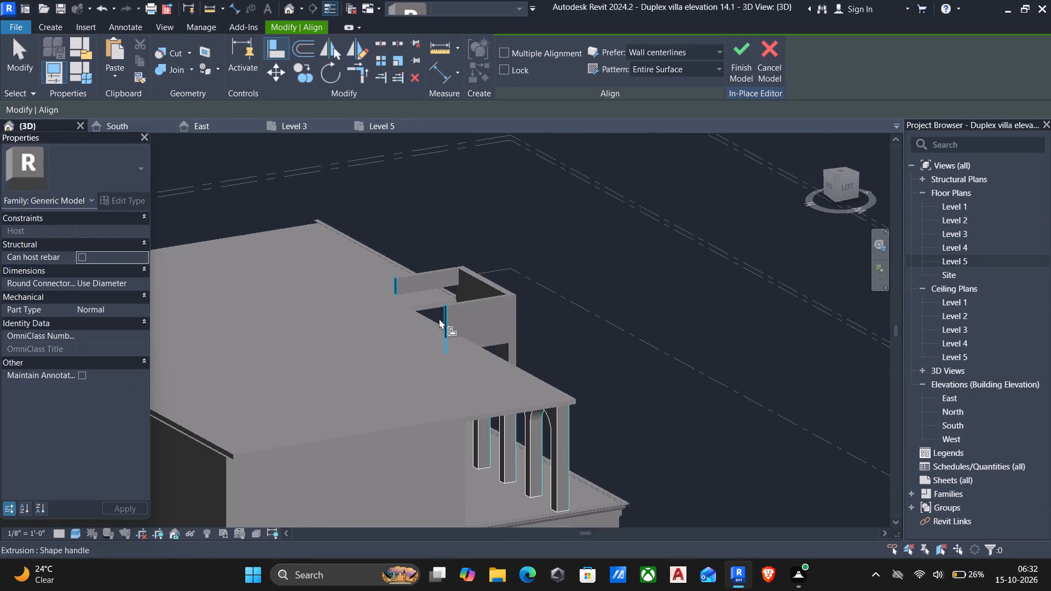
pyautogui.scroll(5, 439, 318)
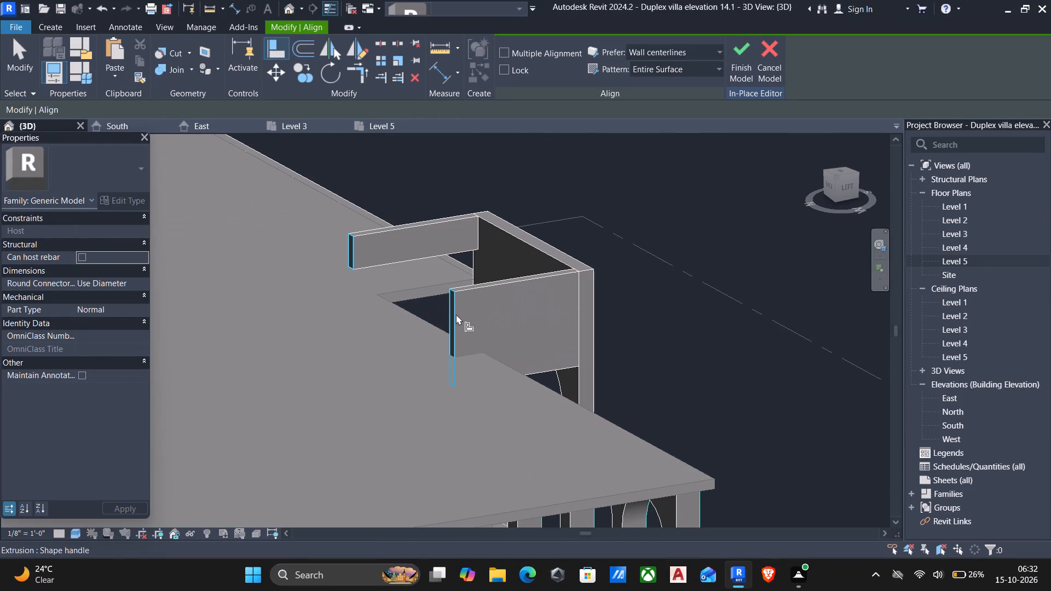
pyautogui.click(454, 312)
pyautogui.scroll(-6, 464, 338)
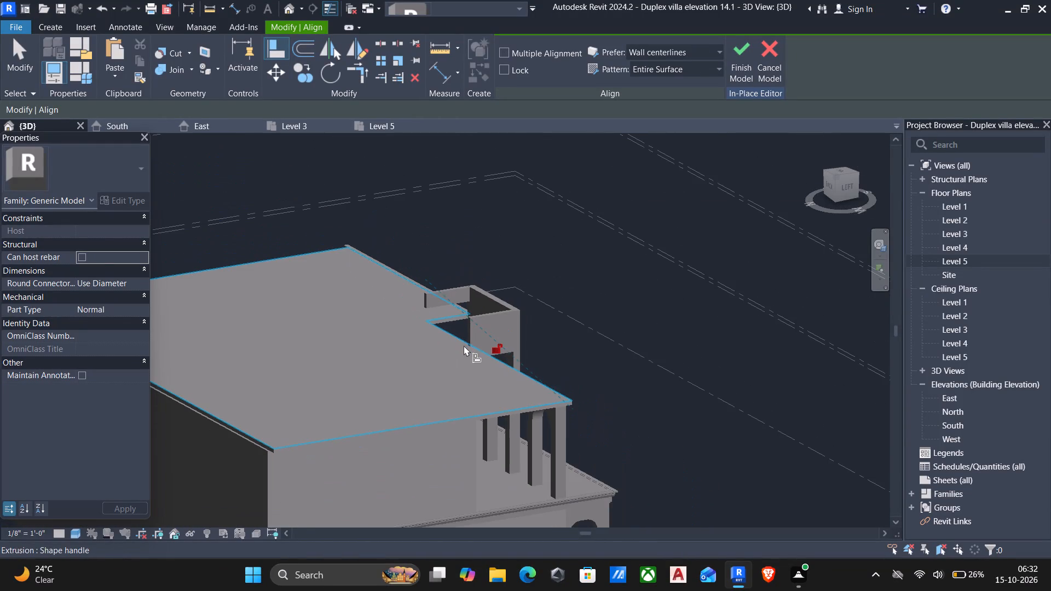
pyautogui.press('Escape')
# Inspect the aligned return blocks and the whole villa from the rear and front corners.
pyautogui.scroll(-2, 466, 345)
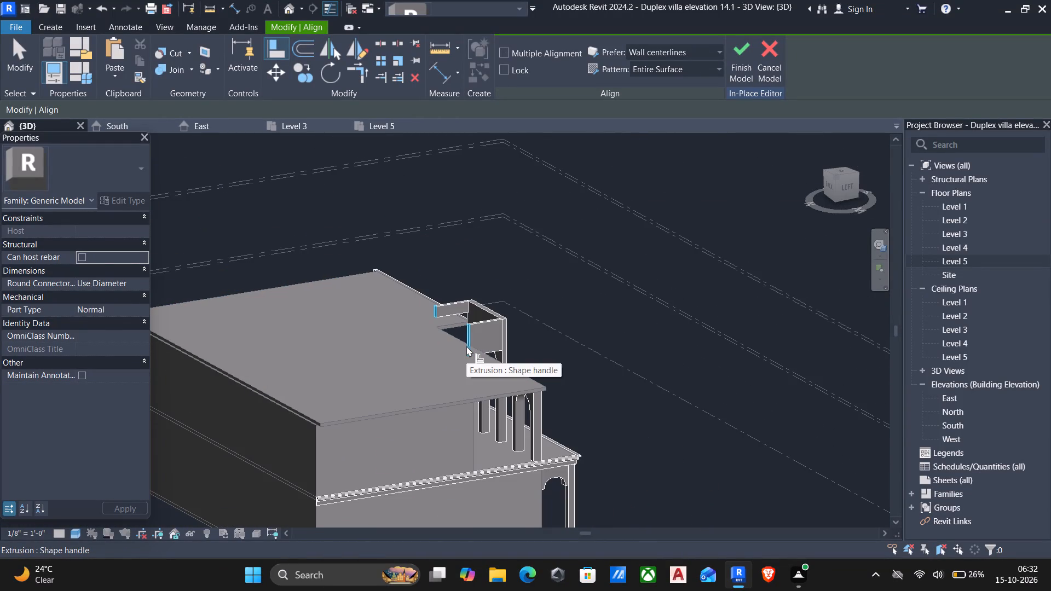
pyautogui.keyDown('shift'); pyautogui.middleClick(493, 369); pyautogui.keyUp('shift')
pyautogui.keyDown('shift'); pyautogui.moveTo(495, 369); pyautogui.dragTo(524, 360, button='middle'); pyautogui.keyUp('shift')
pyautogui.keyDown('shift'); pyautogui.moveTo(524, 360); pyautogui.dragTo(683, 364, button='middle'); pyautogui.keyUp('shift')
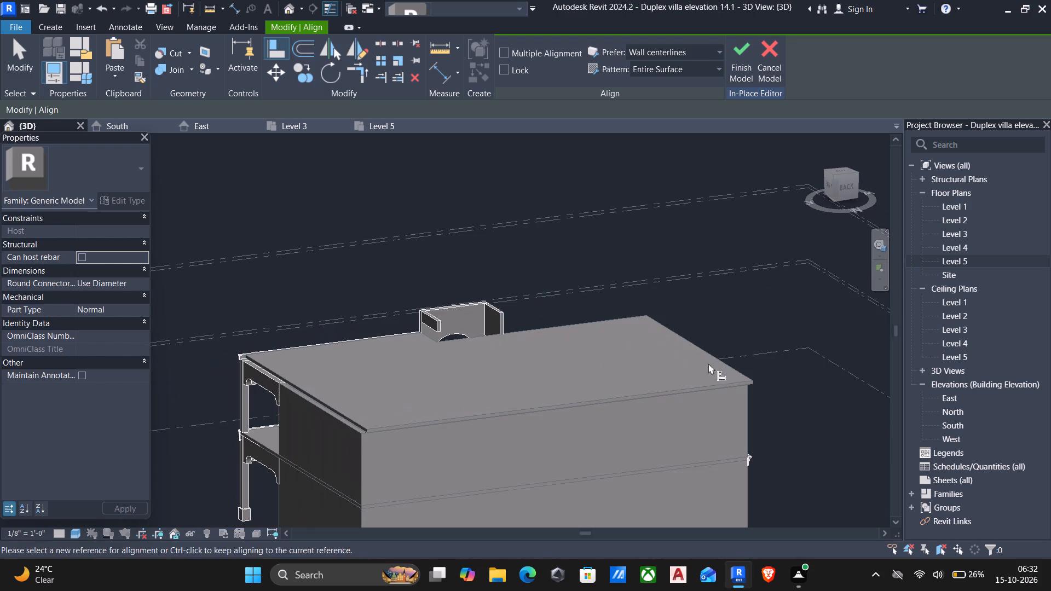
pyautogui.keyDown('shift'); pyautogui.moveTo(913, 398); pyautogui.dragTo(927, 401, button='middle'); pyautogui.keyUp('shift')
pyautogui.scroll(-5, 925, 399)
pyautogui.keyDown('shift'); pyautogui.moveTo(521, 372); pyautogui.dragTo(639, 386, button='middle'); pyautogui.keyUp('shift')
pyautogui.keyDown('shift'); pyautogui.click(638, 386); pyautogui.keyUp('shift')
pyautogui.scroll(-2, 640, 386)
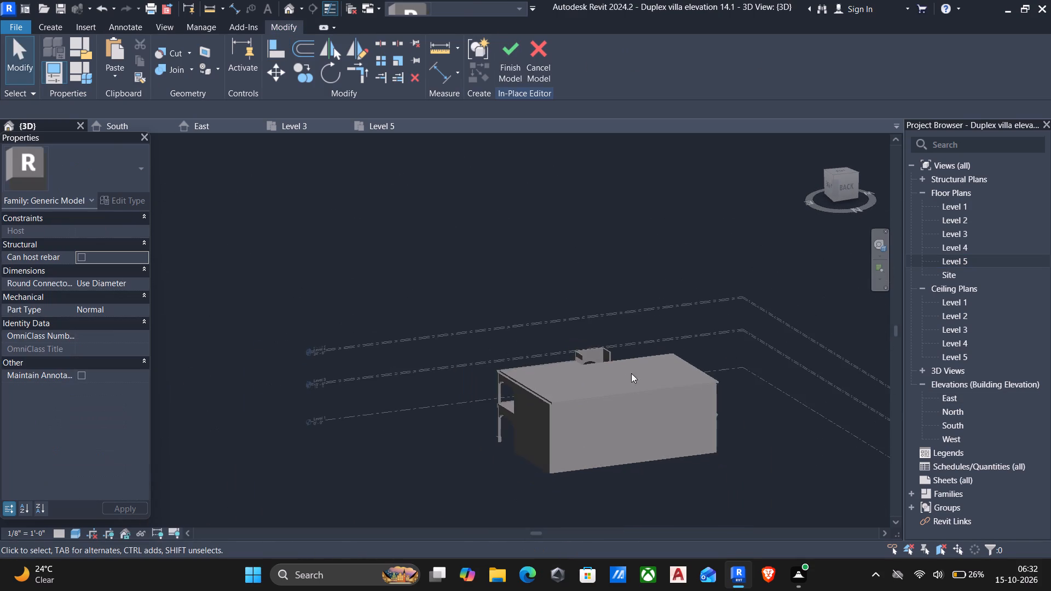
pyautogui.keyDown('shift'); pyautogui.moveTo(631, 368); pyautogui.dragTo(301, 315, button='middle'); pyautogui.keyUp('shift')
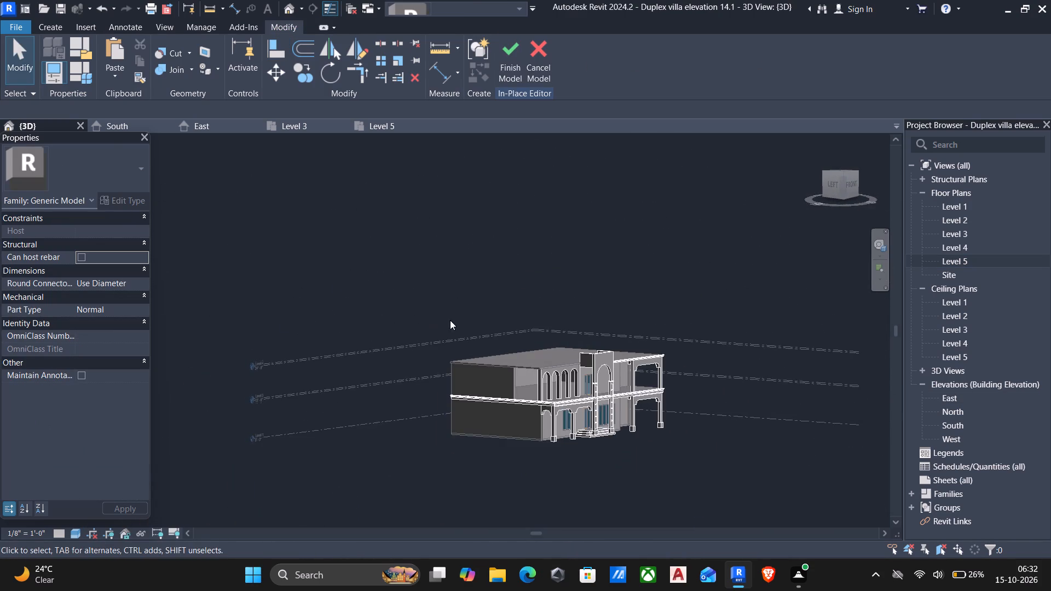
# Align the underside of the right-hand return block with the underside of the left-hand return block behind the arch frame.
pyautogui.keyDown('shift'); pyautogui.moveTo(586, 340); pyautogui.dragTo(197, 346, button='middle'); pyautogui.keyUp('shift')
pyautogui.keyDown('shift'); pyautogui.moveTo(369, 357); pyautogui.dragTo(514, 368, button='middle'); pyautogui.keyUp('shift')
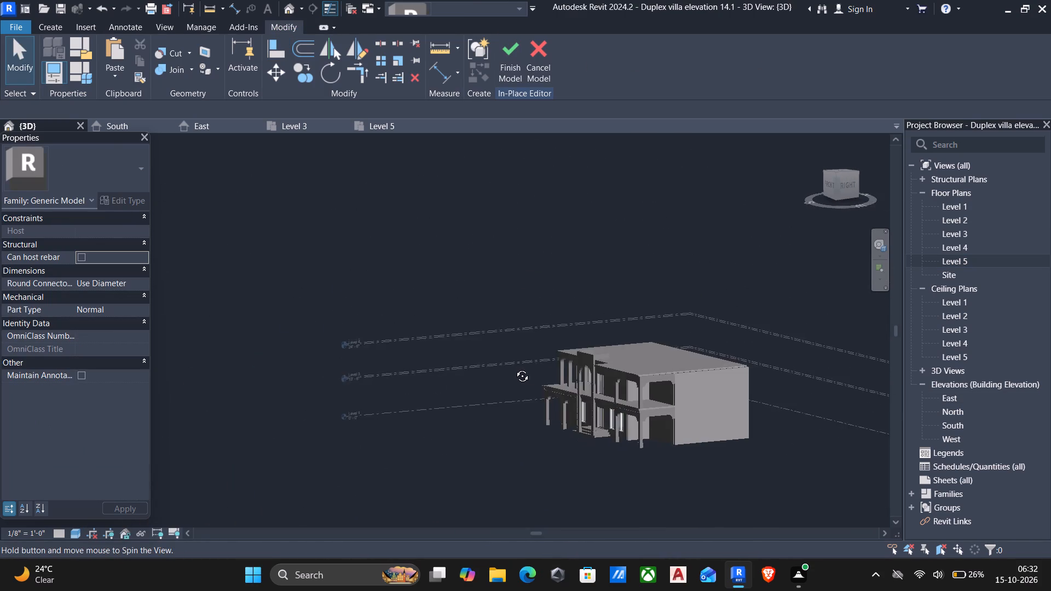
pyautogui.keyDown('shift'); pyautogui.moveTo(514, 368); pyautogui.dragTo(516, 357, button='middle'); pyautogui.keyUp('shift')
pyautogui.scroll(4, 567, 367)
pyautogui.scroll(5, 612, 366)
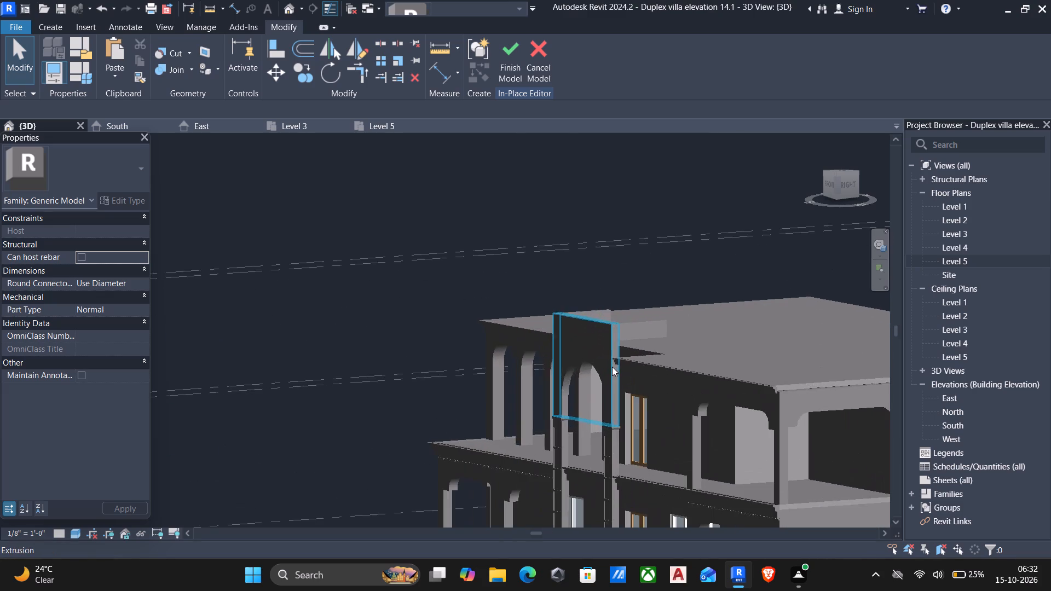
pyautogui.keyDown('shift'); pyautogui.moveTo(590, 392); pyautogui.dragTo(512, 439, button='middle'); pyautogui.keyUp('shift')
pyautogui.keyDown('shift'); pyautogui.moveTo(592, 359); pyautogui.dragTo(639, 391, button='middle'); pyautogui.keyUp('shift')
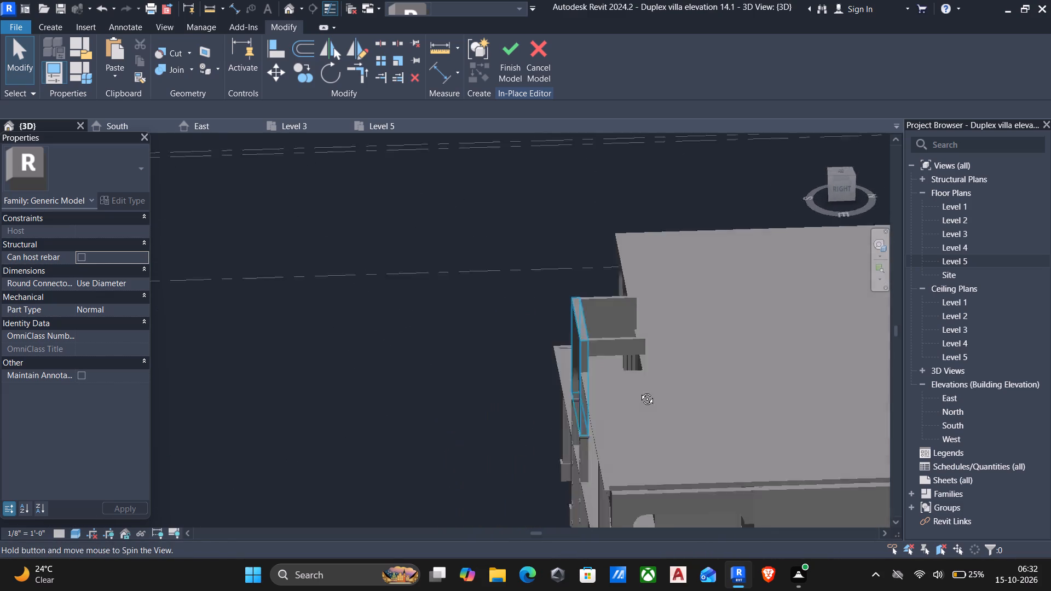
pyautogui.keyDown('shift'); pyautogui.moveTo(639, 391); pyautogui.dragTo(906, 242, button='middle'); pyautogui.keyUp('shift')
pyautogui.press('a')
pyautogui.press('l')
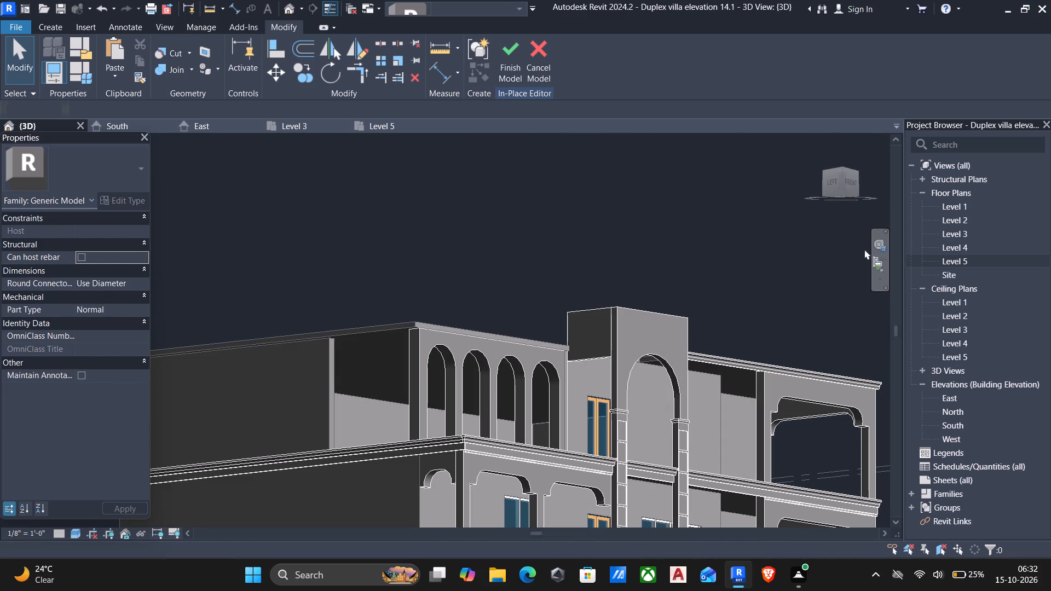
pyautogui.scroll(5, 614, 362)
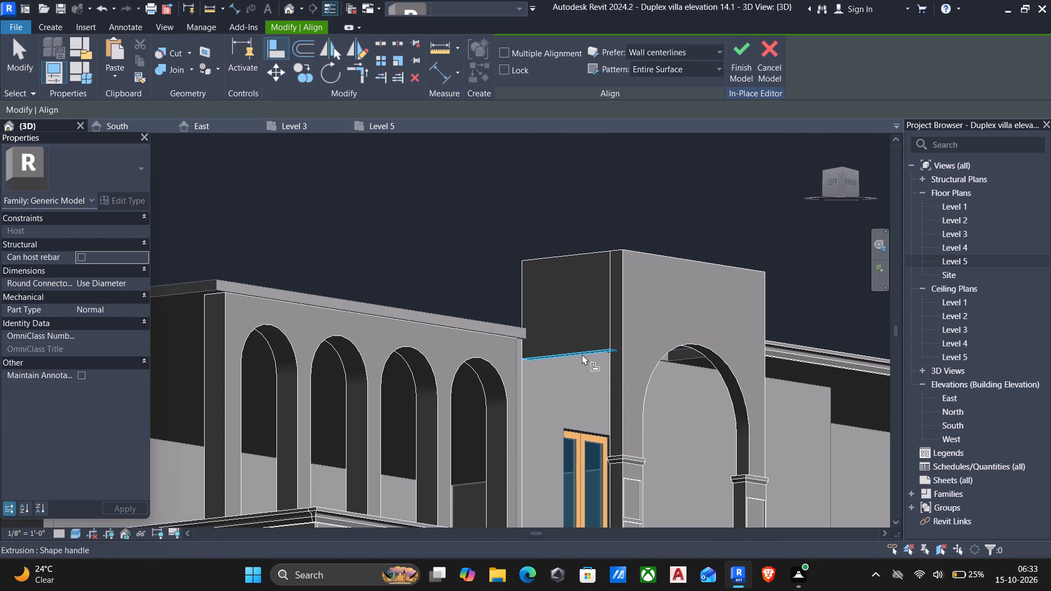
pyautogui.click(582, 354)
pyautogui.scroll(-7, 622, 360)
pyautogui.keyDown('shift'); pyautogui.moveTo(668, 354); pyautogui.dragTo(627, 379, button='middle'); pyautogui.keyUp('shift')
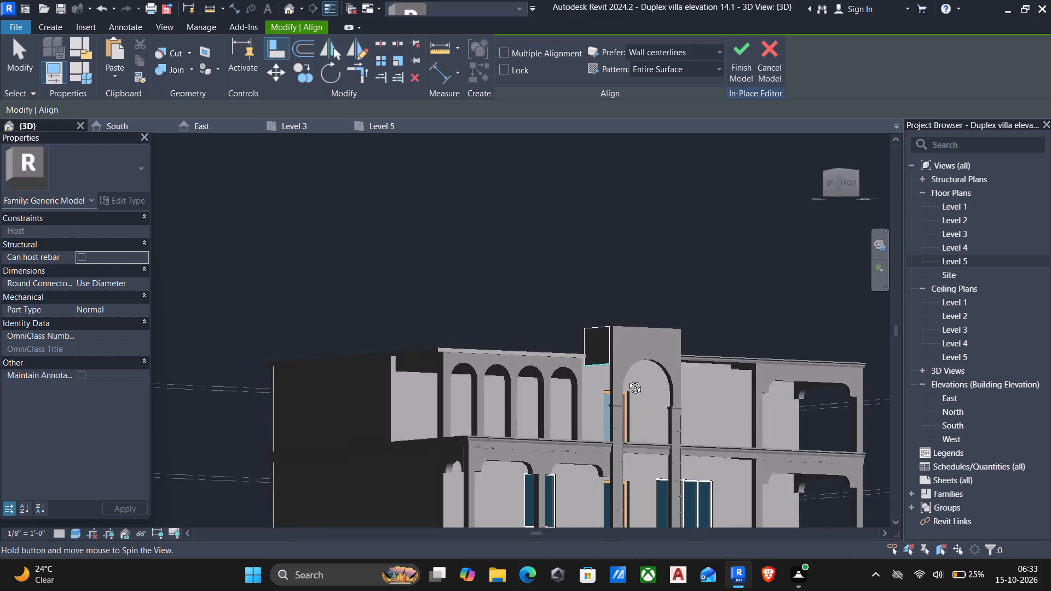
pyautogui.keyDown('shift'); pyautogui.moveTo(627, 379); pyautogui.dragTo(354, 442, button='middle'); pyautogui.keyUp('shift')
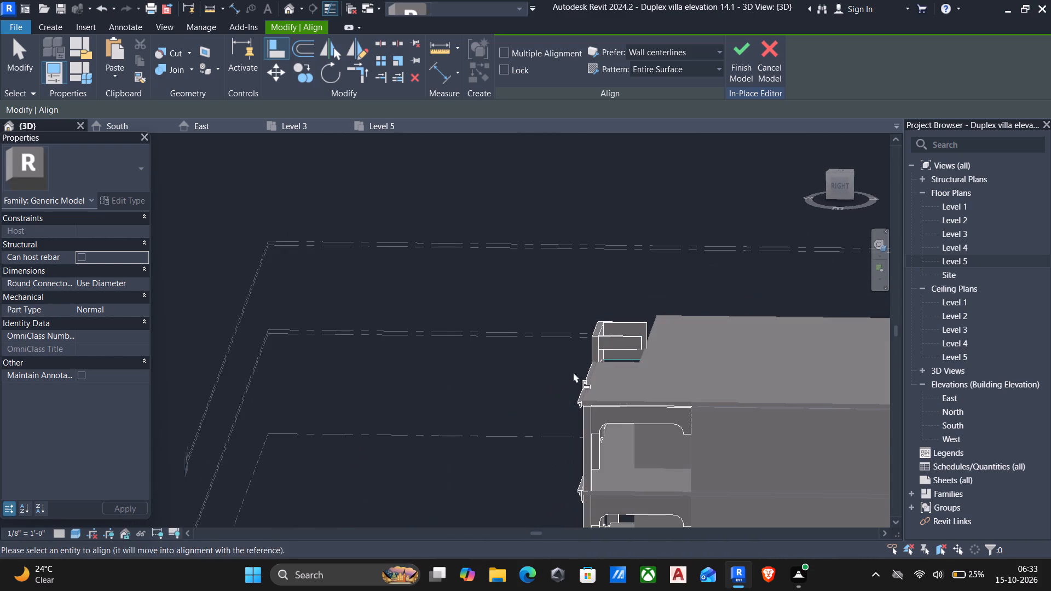
pyautogui.scroll(4, 614, 338)
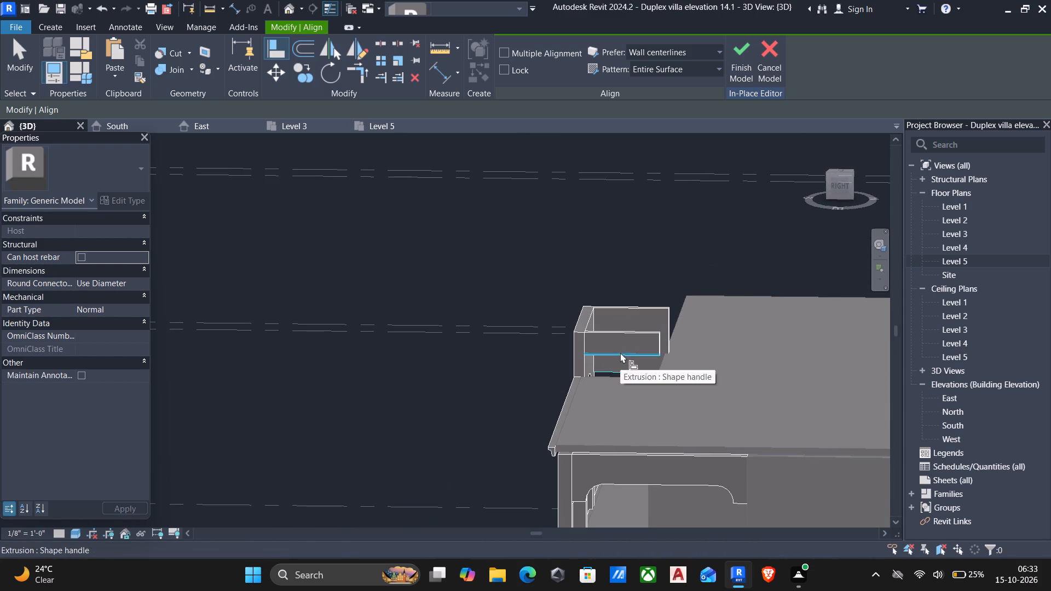
pyautogui.click(620, 352)
pyautogui.press('Escape')
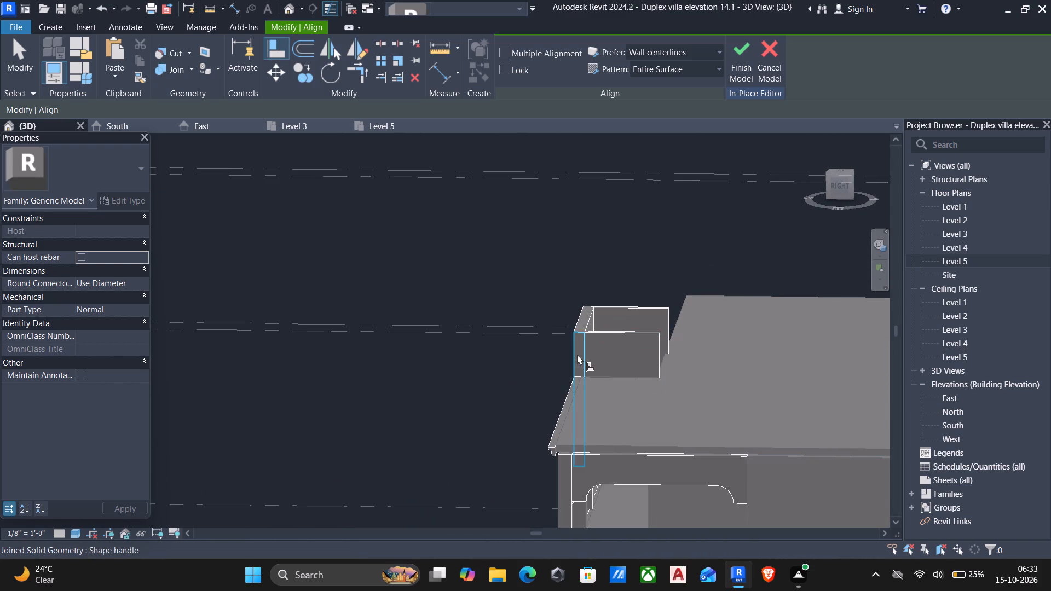
pyautogui.press('Escape')
# Examine the raised arch frame and the junction between the arcade's roof slab edge and the left-hand return block.
pyautogui.scroll(-3, 504, 318)
pyautogui.keyDown('shift'); pyautogui.moveTo(498, 338); pyautogui.dragTo(616, 426, button='middle'); pyautogui.keyUp('shift')
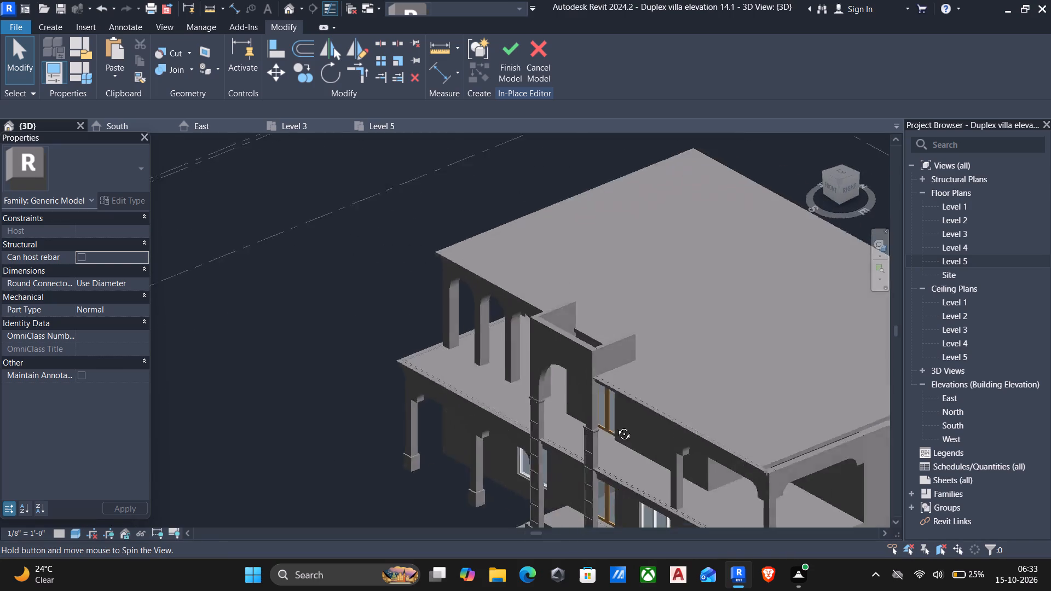
pyautogui.keyDown('shift'); pyautogui.moveTo(616, 426); pyautogui.dragTo(830, 372, button='middle'); pyautogui.keyUp('shift')
pyautogui.middleClick(830, 372)
pyautogui.scroll(2, 656, 334)
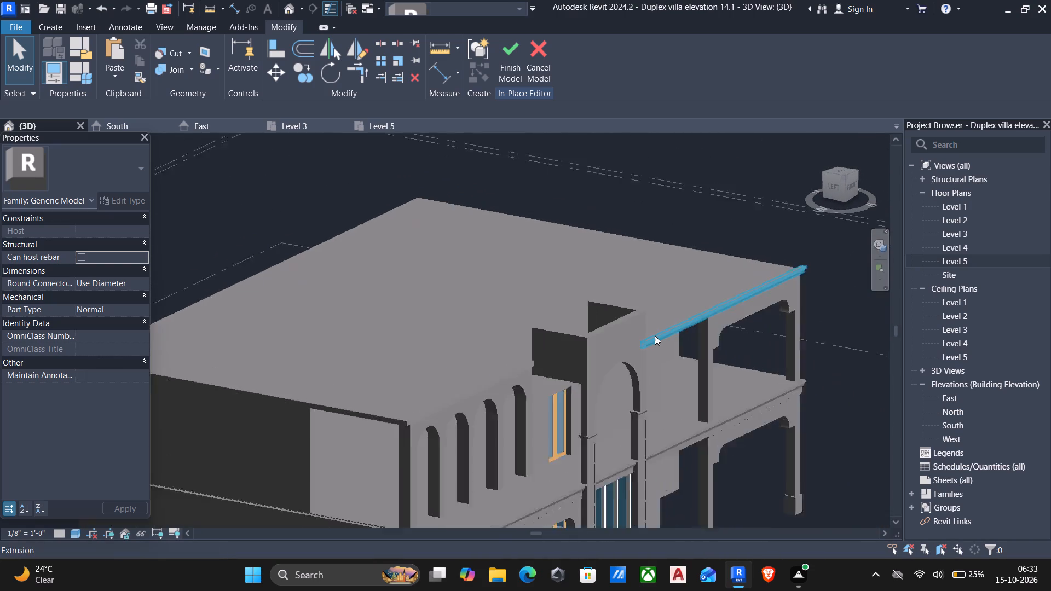
pyautogui.scroll(3, 655, 335)
pyautogui.scroll(4, 485, 358)
pyautogui.moveTo(466, 401); pyautogui.dragTo(628, 338, button='middle')
pyautogui.scroll(3, 539, 357)
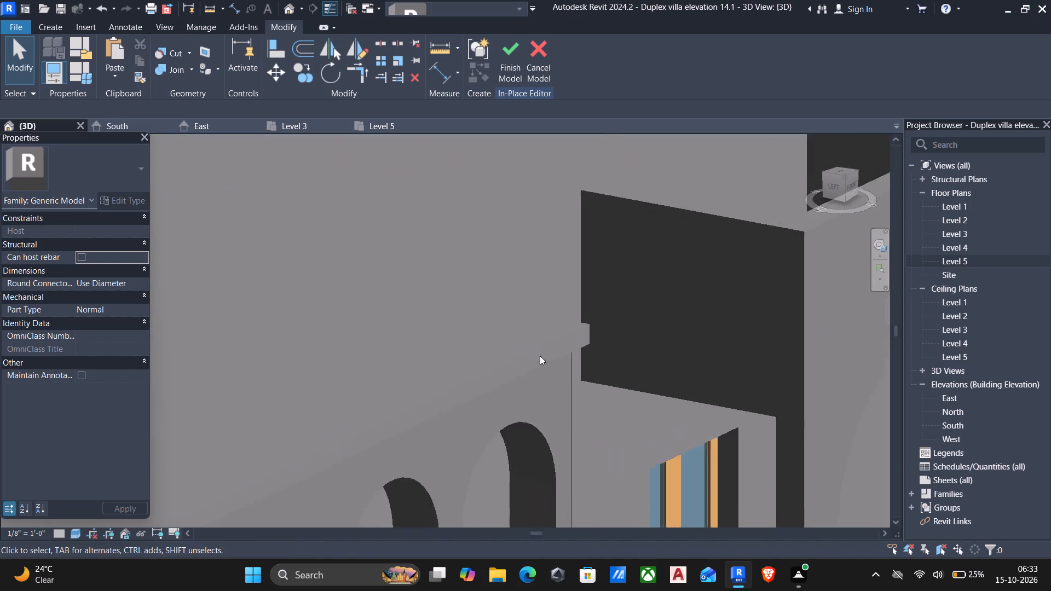
pyautogui.scroll(2, 540, 356)
pyautogui.scroll(5, 609, 322)
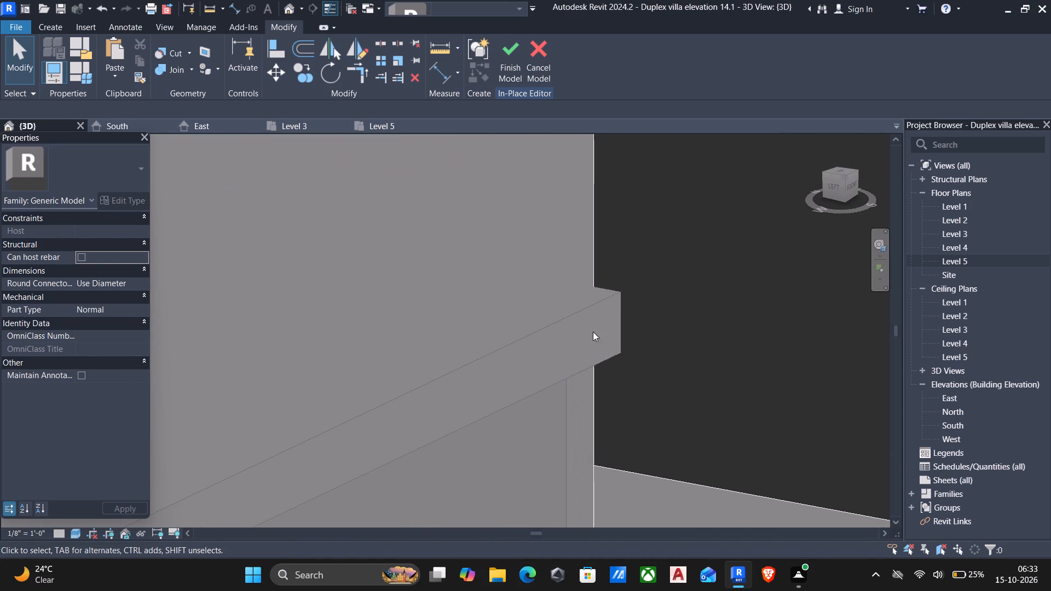
pyautogui.scroll(-6, 581, 329)
pyautogui.scroll(-6, 615, 252)
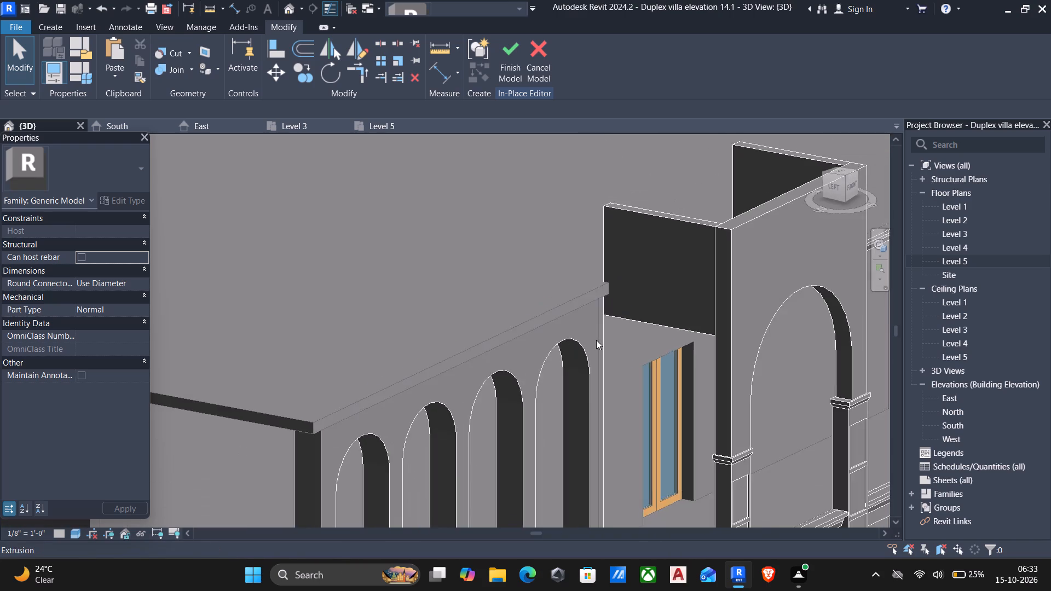
# Copy the lower front cornice on the left wing, unconstrained, up to the top outer edge of the roof slab above the arcade.
pyautogui.moveTo(596, 339); pyautogui.dragTo(616, 247, button='middle')
pyautogui.scroll(-6, 615, 246)
pyautogui.moveTo(588, 325); pyautogui.dragTo(585, 307, button='middle')
pyautogui.scroll(5, 553, 387)
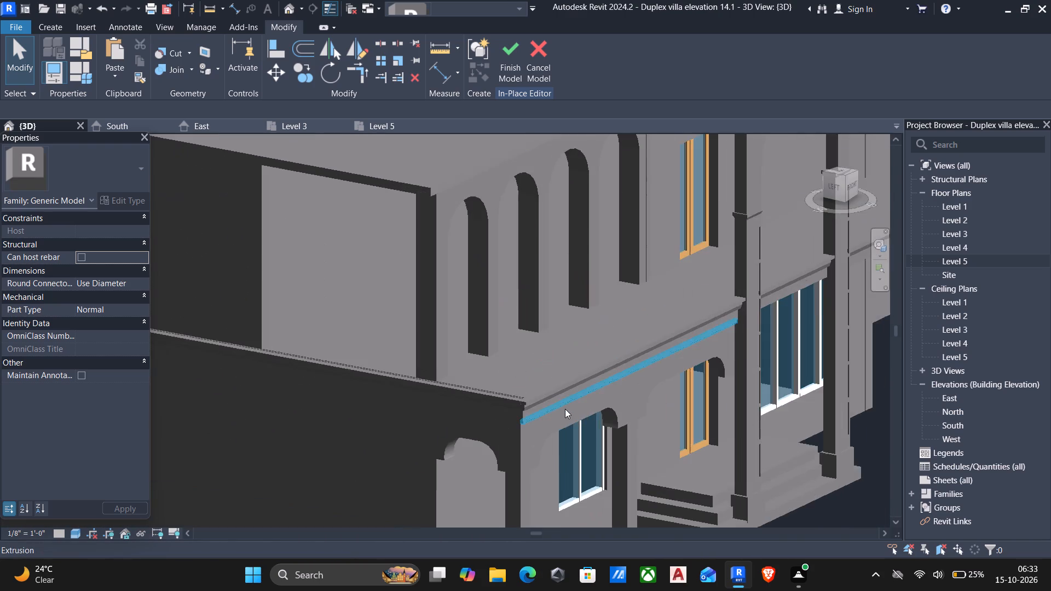
pyautogui.scroll(9, 534, 395)
pyautogui.click(517, 407)
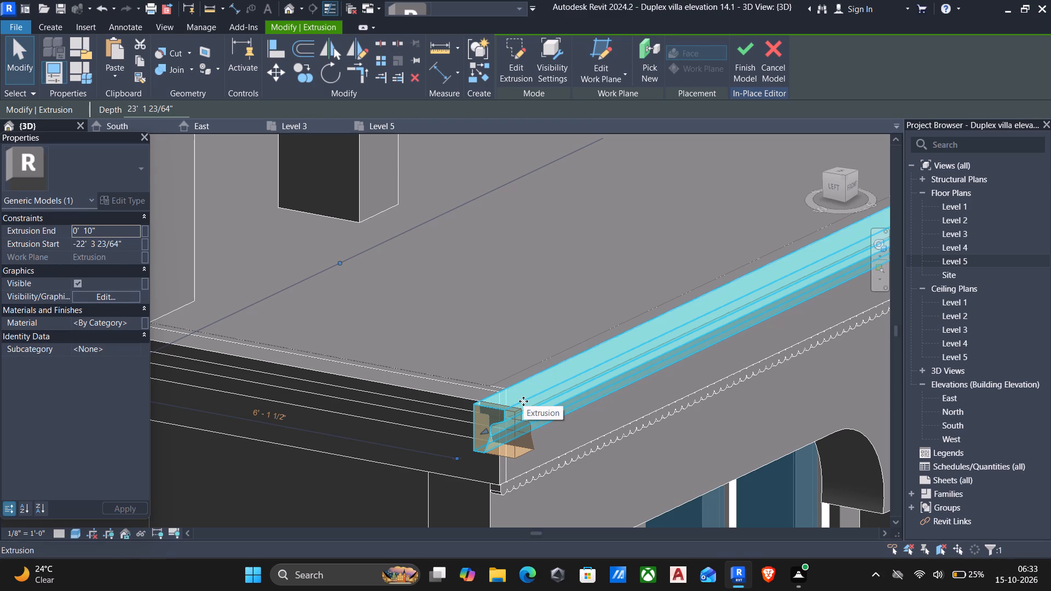
pyautogui.write('co')
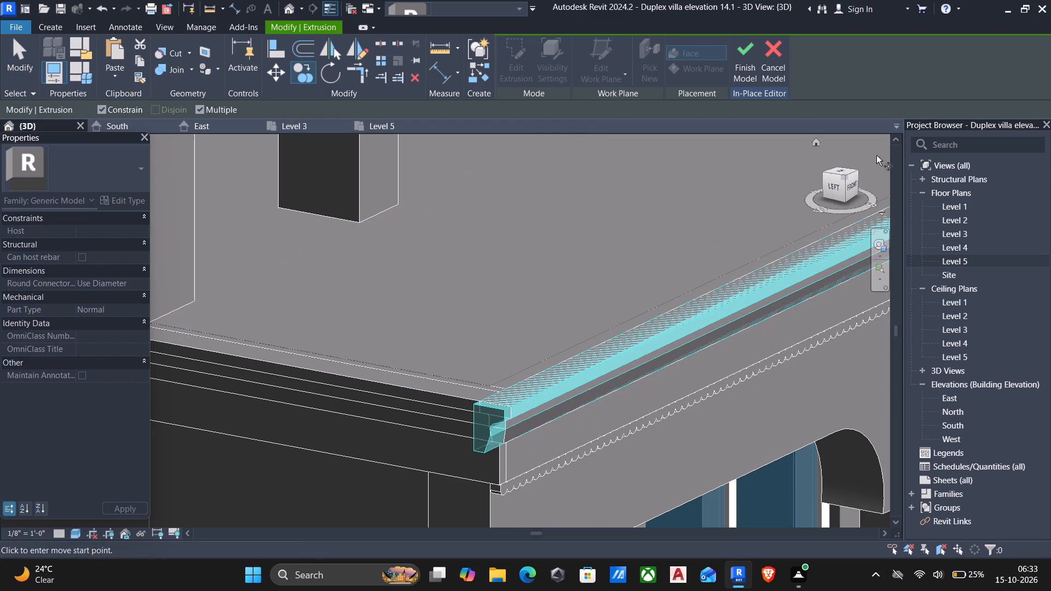
pyautogui.click(829, 189)
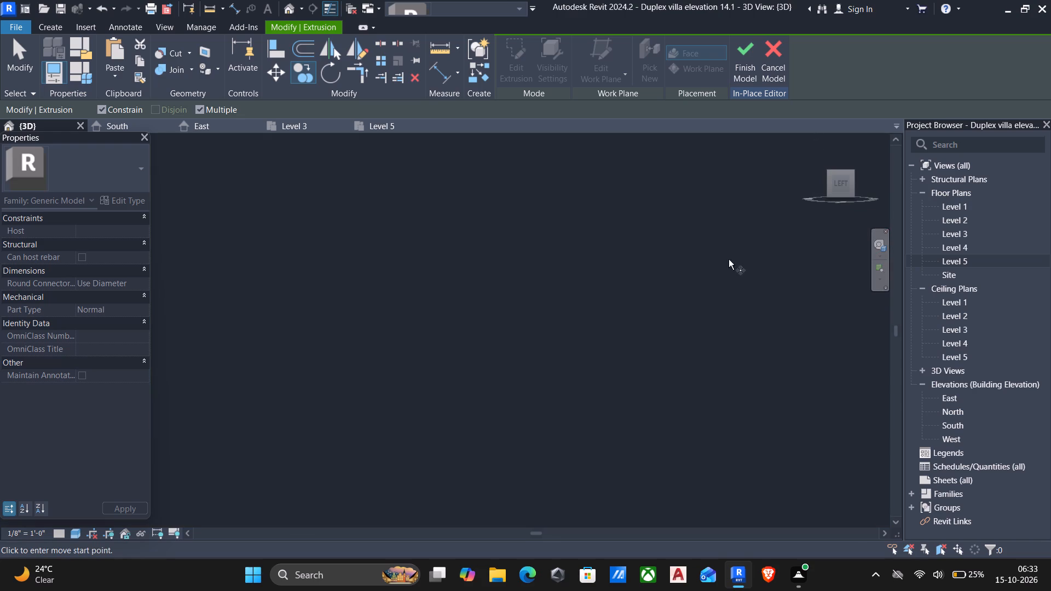
pyautogui.scroll(11, 493, 367)
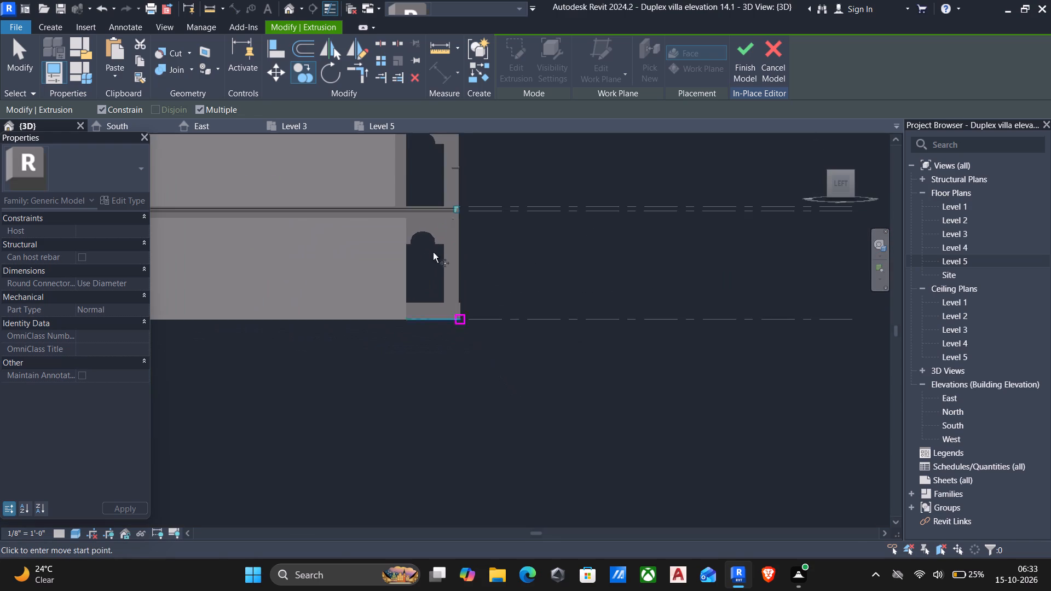
pyautogui.moveTo(423, 223); pyautogui.dragTo(483, 503, button='middle')
pyautogui.scroll(6, 489, 501)
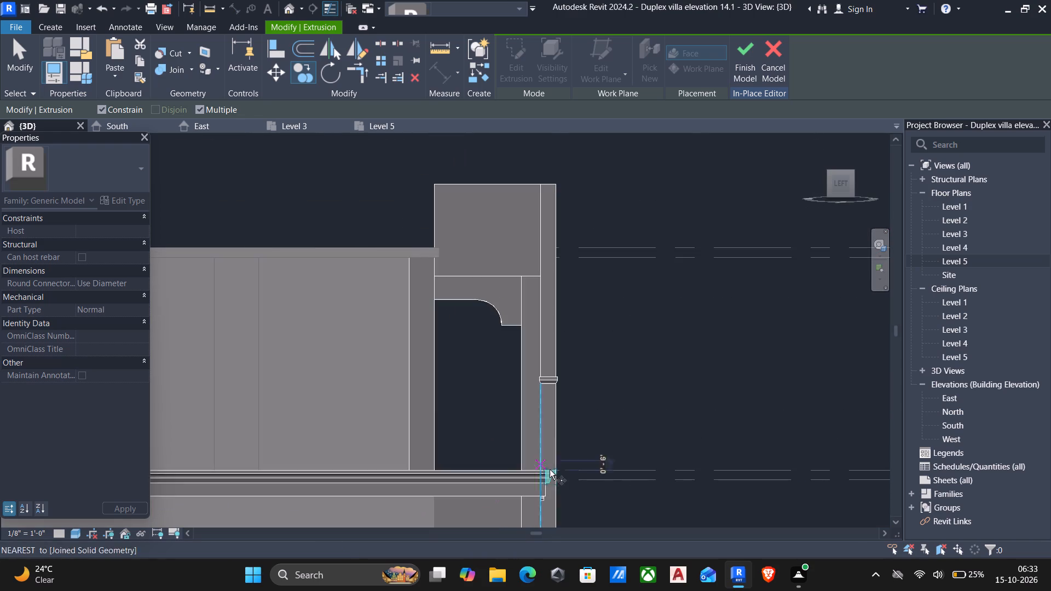
pyautogui.scroll(11, 587, 489)
pyautogui.scroll(5, 490, 445)
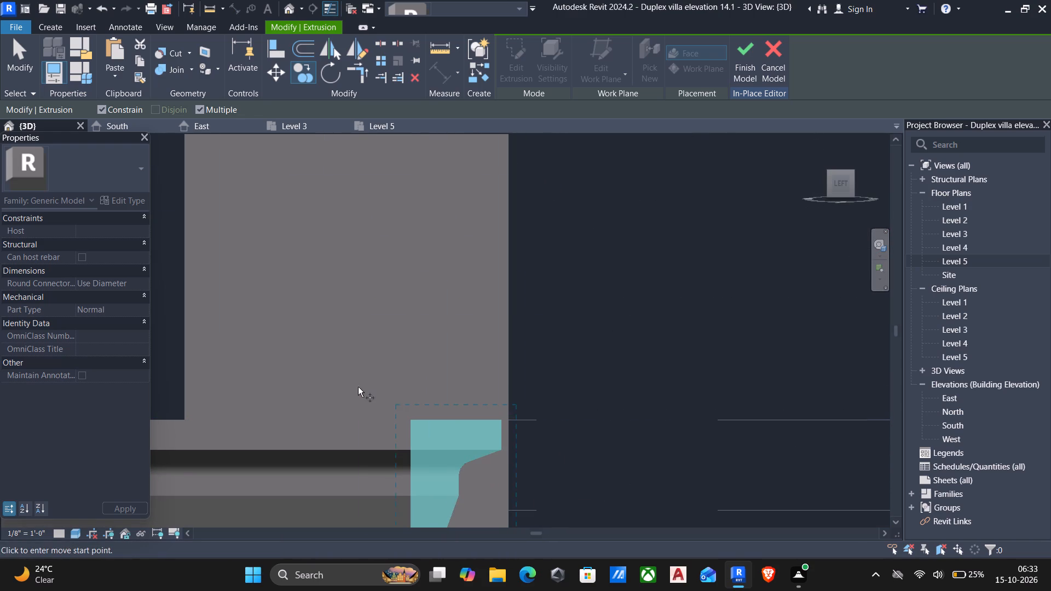
pyautogui.click(413, 418)
pyautogui.scroll(-2, 324, 279)
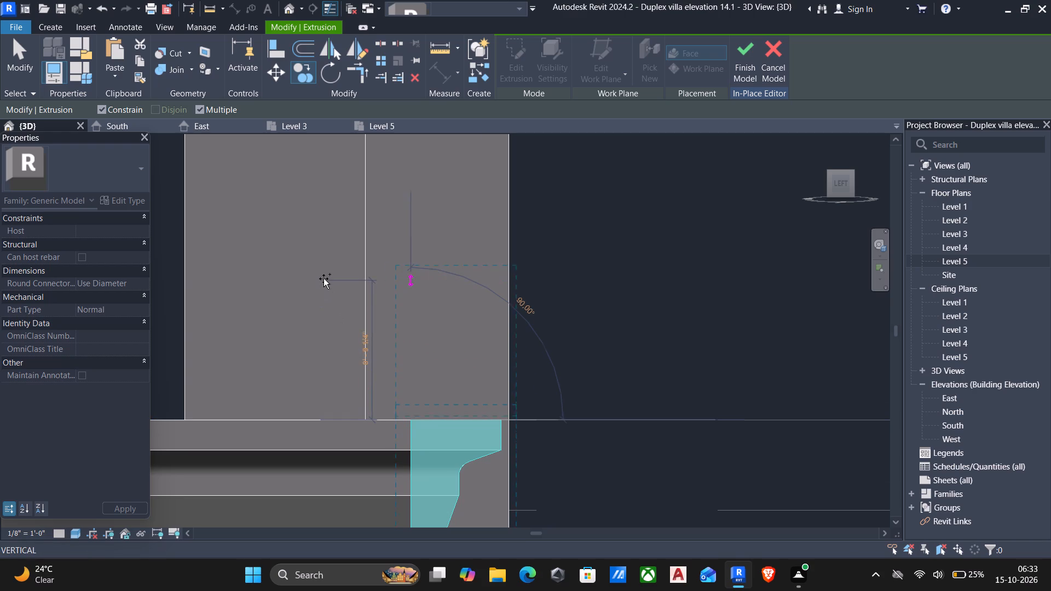
pyautogui.scroll(-2, 324, 279)
pyautogui.click(101, 104)
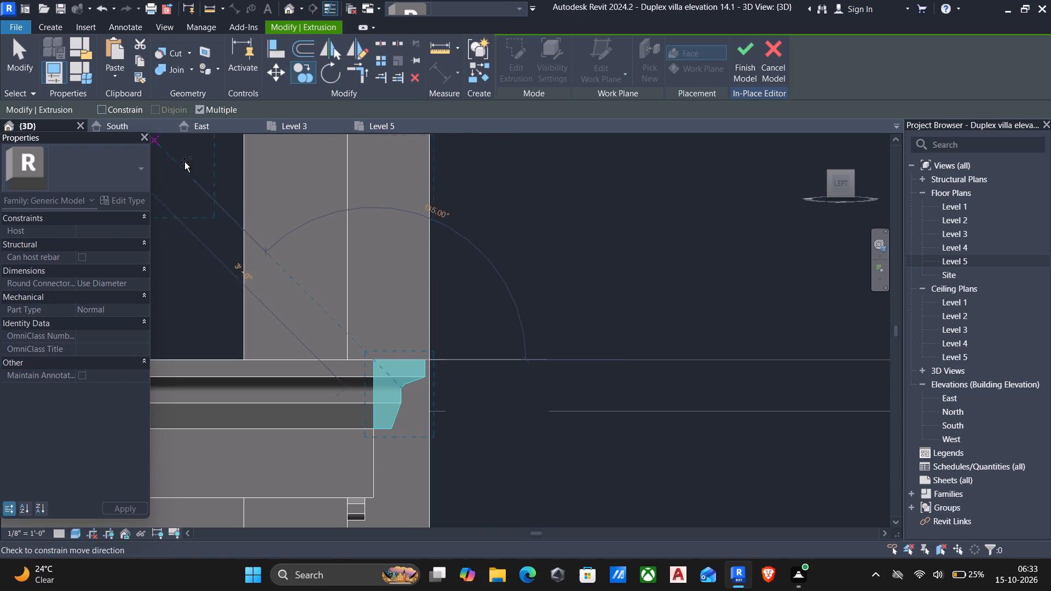
pyautogui.moveTo(286, 222); pyautogui.dragTo(494, 317, button='middle')
pyautogui.scroll(-5, 506, 324)
pyautogui.scroll(-5, 445, 279)
pyautogui.moveTo(429, 257); pyautogui.dragTo(533, 439, button='middle')
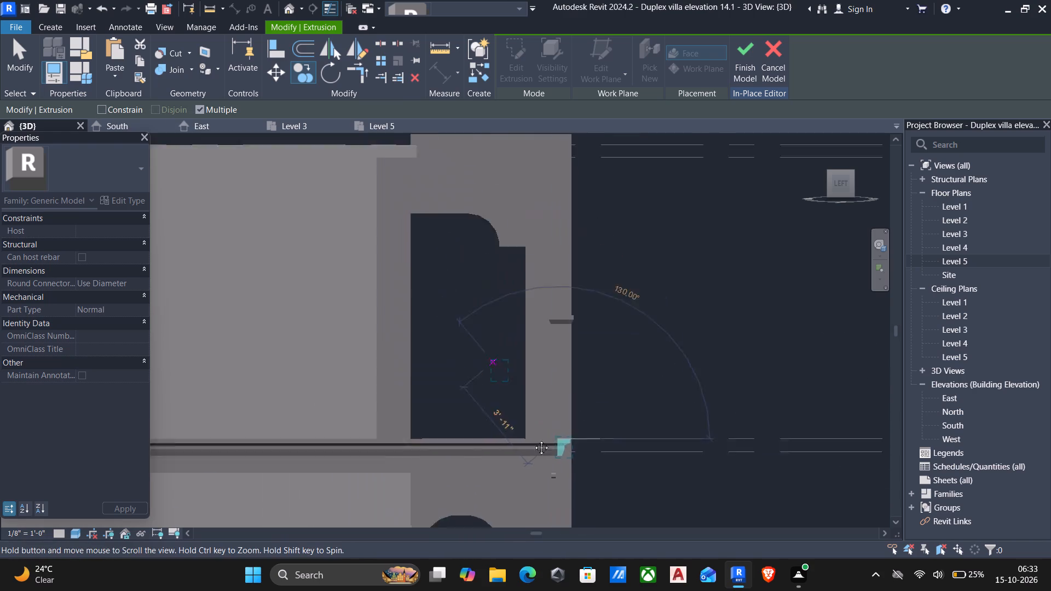
pyautogui.moveTo(533, 439); pyautogui.dragTo(561, 524, button='middle')
pyautogui.scroll(5, 481, 280)
pyautogui.scroll(5, 490, 340)
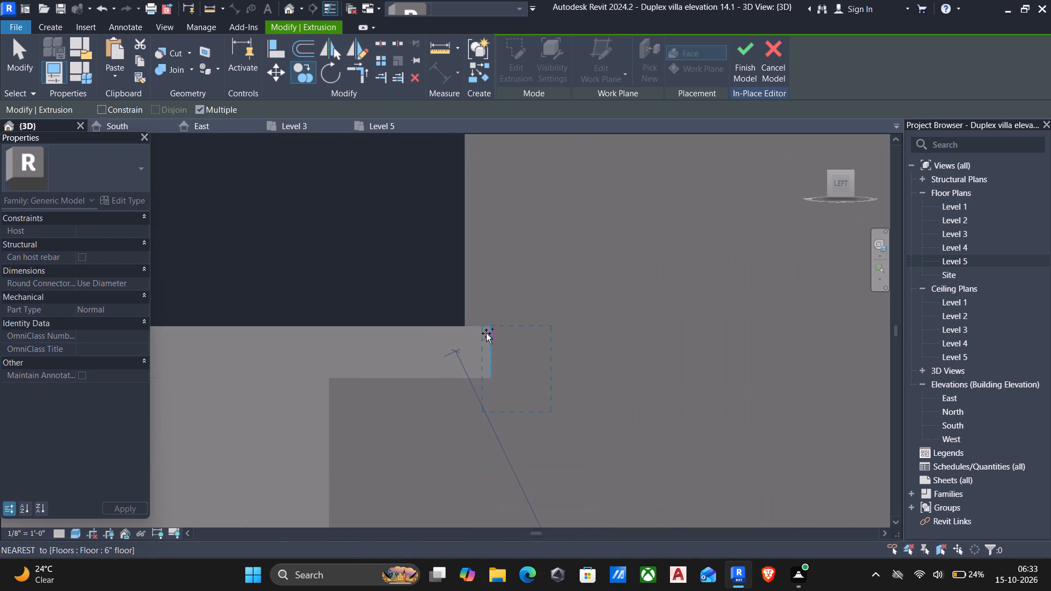
pyautogui.click(490, 330)
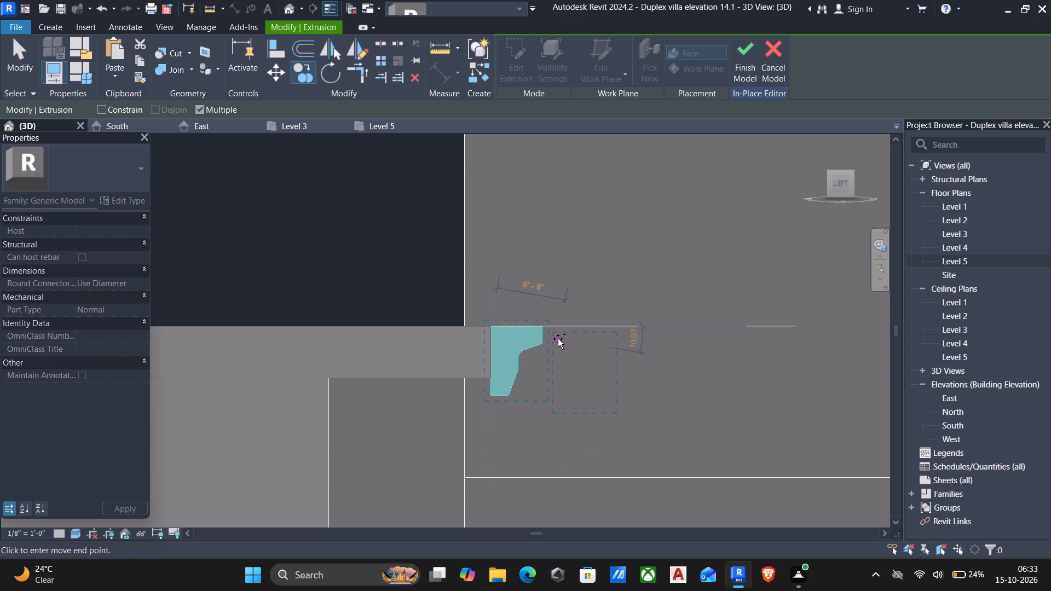
pyautogui.press('Escape')
pyautogui.scroll(-5, 557, 342)
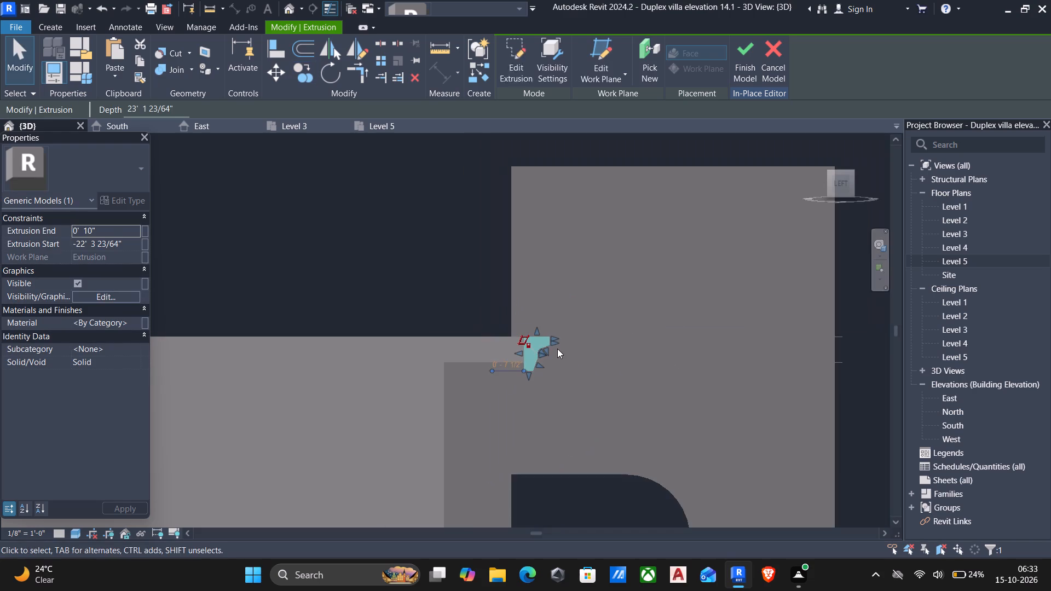
pyautogui.keyDown('shift'); pyautogui.moveTo(568, 362); pyautogui.dragTo(429, 407, button='middle'); pyautogui.keyUp('shift')
pyautogui.scroll(-6, 429, 397)
pyautogui.press('Escape')
# Inspect the copied cornice along the roof edge above the arches, from its outer corner to the arch frame.
pyautogui.scroll(-3, 437, 391)
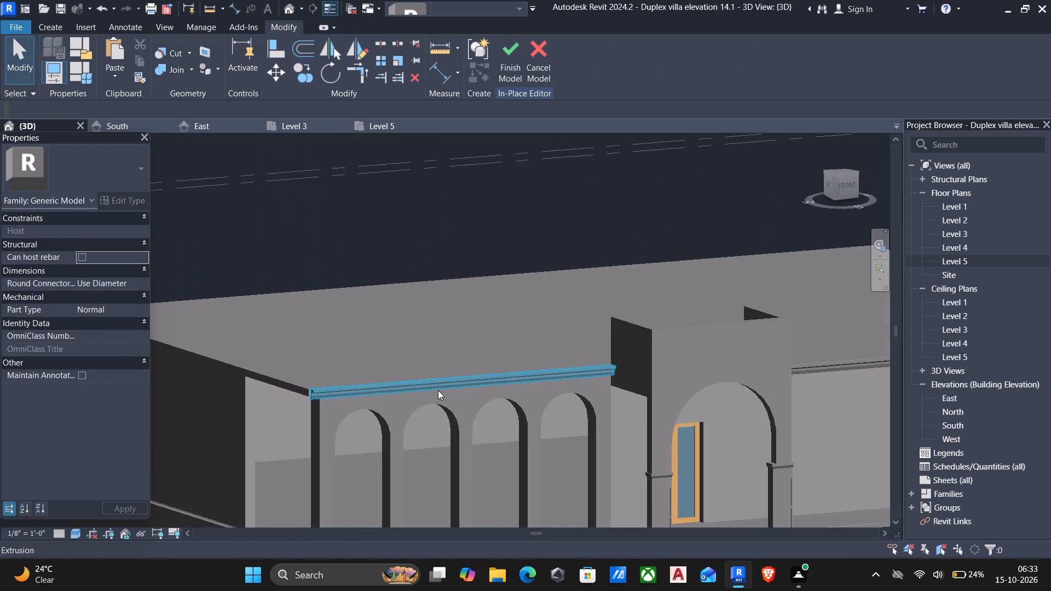
pyautogui.keyDown('shift'); pyautogui.moveTo(454, 387); pyautogui.dragTo(605, 340, button='middle'); pyautogui.keyUp('shift')
pyautogui.keyDown('shift'); pyautogui.moveTo(603, 340); pyautogui.dragTo(588, 311, button='middle'); pyautogui.keyUp('shift')
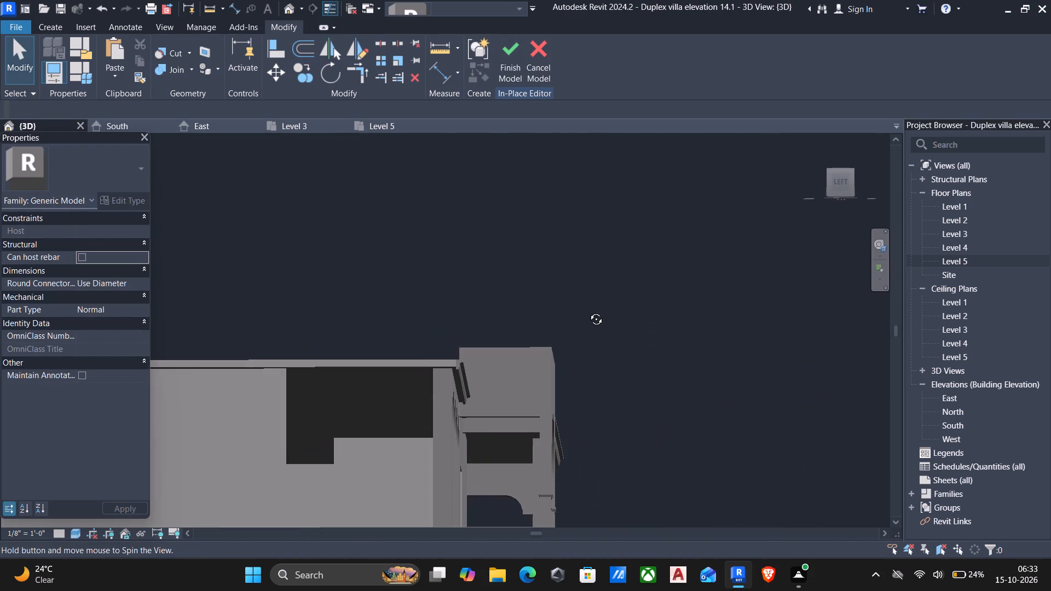
pyautogui.keyDown('shift'); pyautogui.moveTo(588, 311); pyautogui.dragTo(557, 292, button='middle'); pyautogui.keyUp('shift')
pyautogui.scroll(5, 390, 377)
pyautogui.scroll(5, 436, 376)
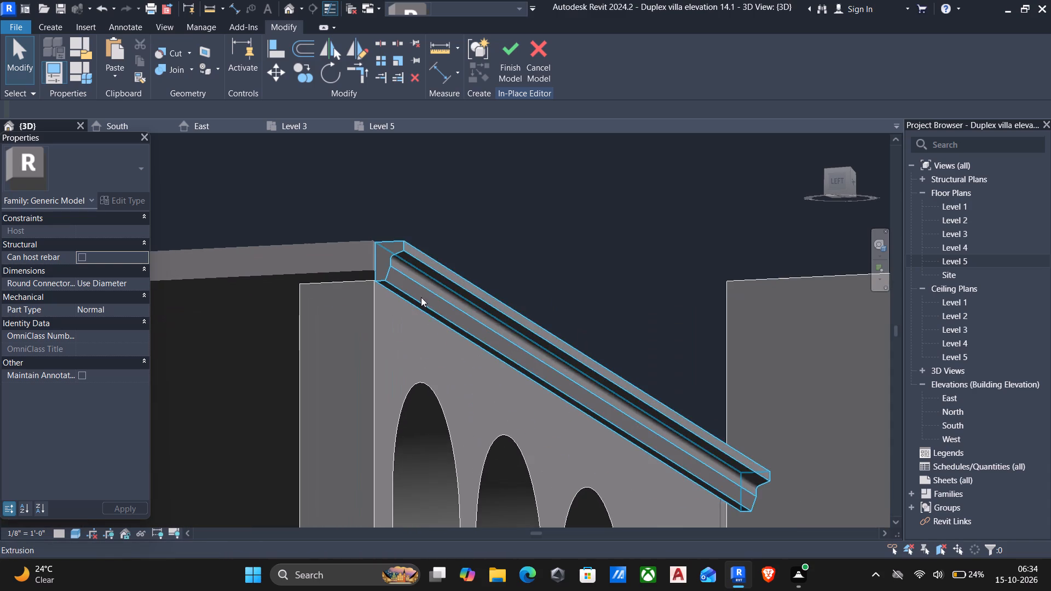
pyautogui.scroll(5, 392, 267)
pyautogui.keyDown('shift'); pyautogui.moveTo(385, 262); pyautogui.dragTo(345, 312, button='middle'); pyautogui.keyUp('shift')
pyautogui.scroll(-6, 338, 321)
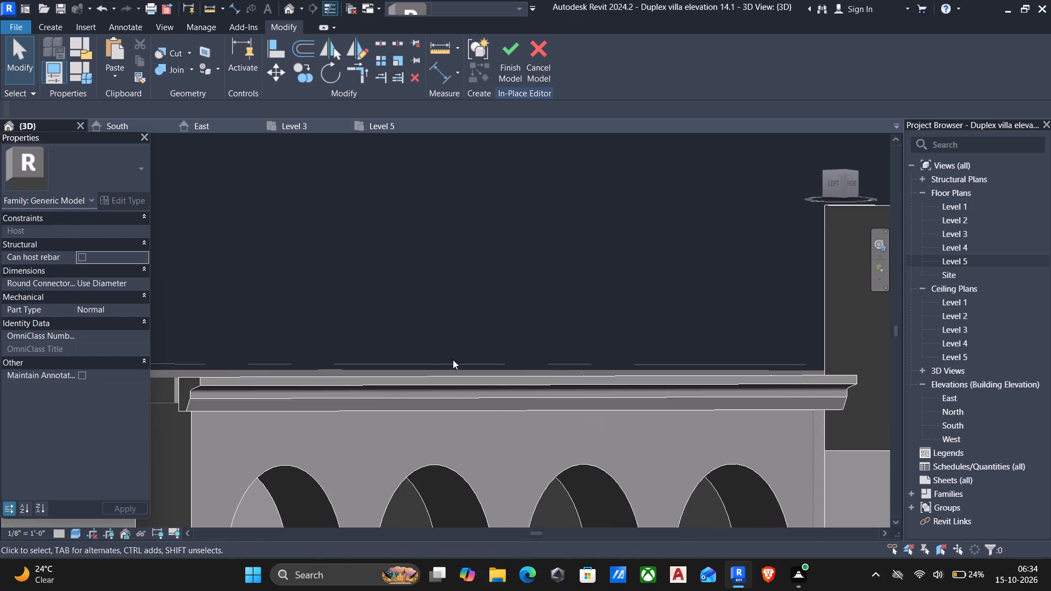
pyautogui.keyDown('shift'); pyautogui.moveTo(555, 372); pyautogui.dragTo(455, 409, button='middle'); pyautogui.keyUp('shift')
pyautogui.scroll(-6, 454, 409)
pyautogui.moveTo(571, 384); pyautogui.dragTo(409, 392, button='middle')
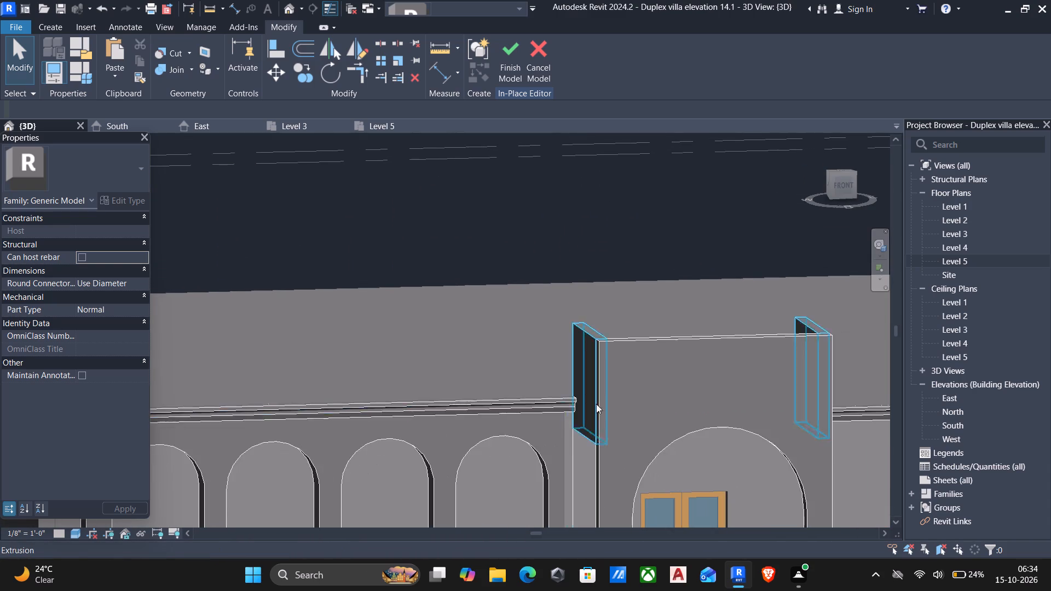
# Adjust the inner end of the upper arcade's front cornice to the side edge of the raised arch frame.
pyautogui.scroll(11, 597, 404)
pyautogui.scroll(-6, 564, 408)
pyautogui.middleClick(563, 422)
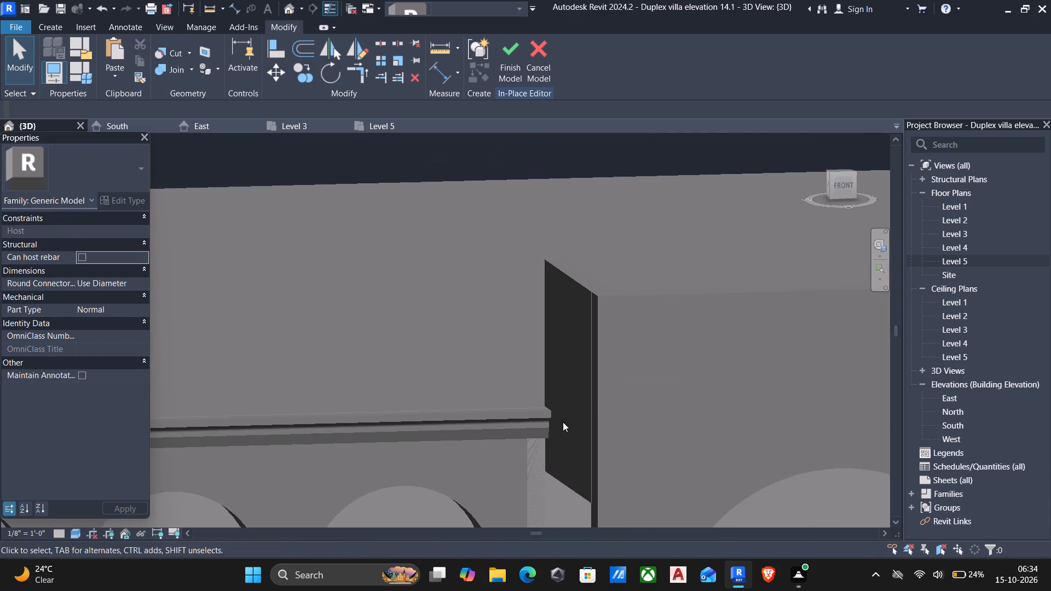
pyautogui.keyDown('shift'); pyautogui.moveTo(545, 430); pyautogui.dragTo(515, 532, button='middle'); pyautogui.keyUp('shift')
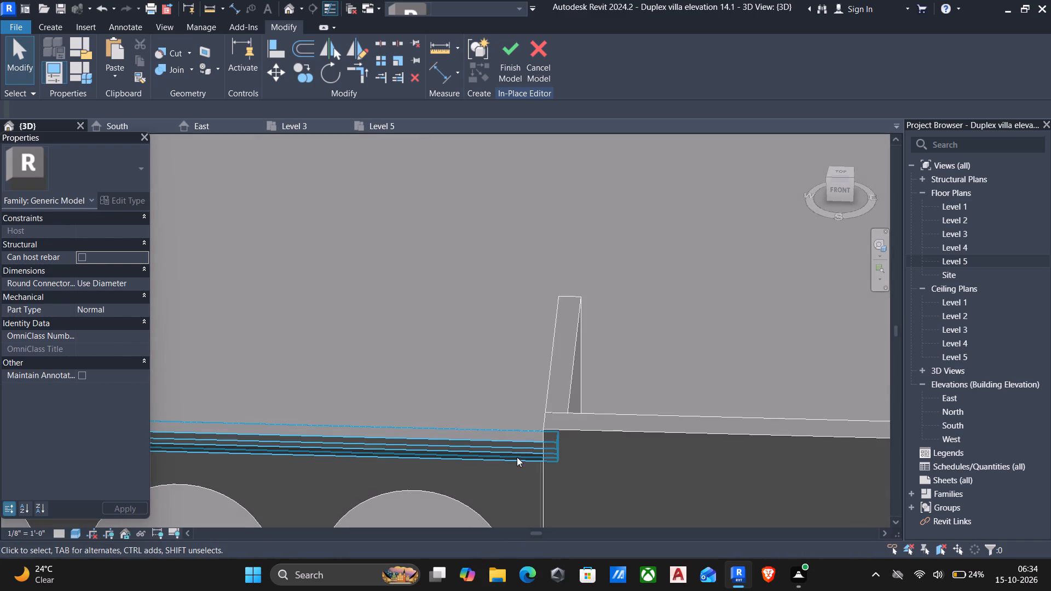
pyautogui.moveTo(512, 447); pyautogui.dragTo(536, 413, button='middle')
pyautogui.middleClick(538, 412)
pyautogui.click(515, 403)
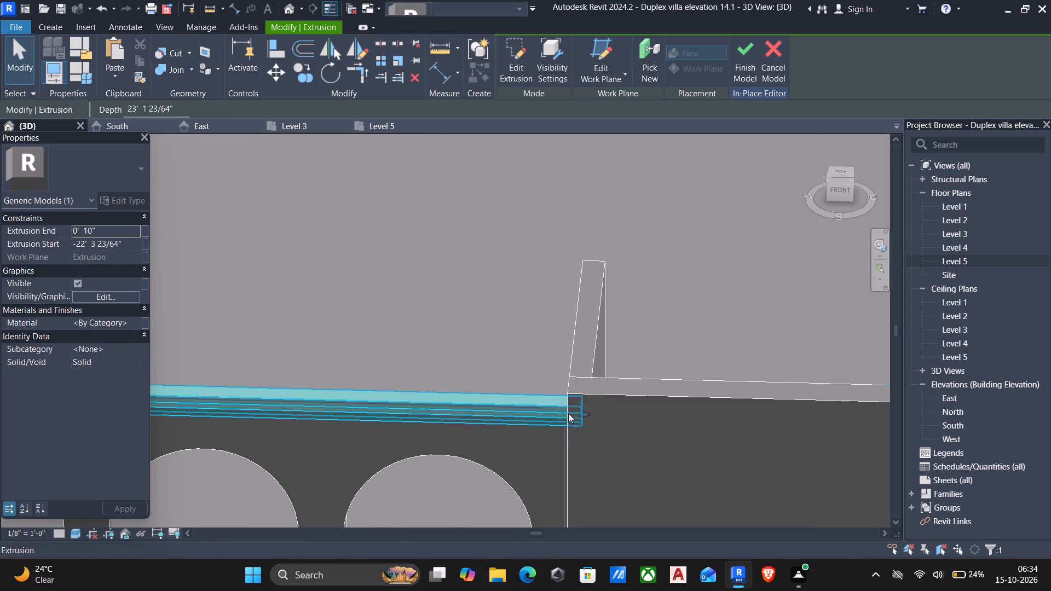
pyautogui.click(835, 189)
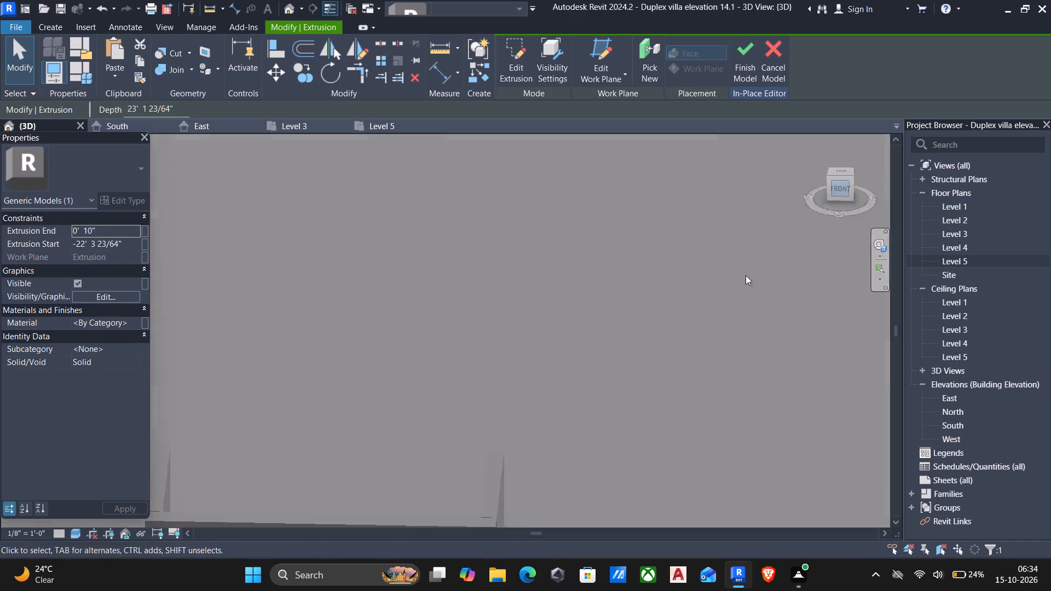
pyautogui.scroll(5, 633, 349)
pyautogui.scroll(3, 649, 306)
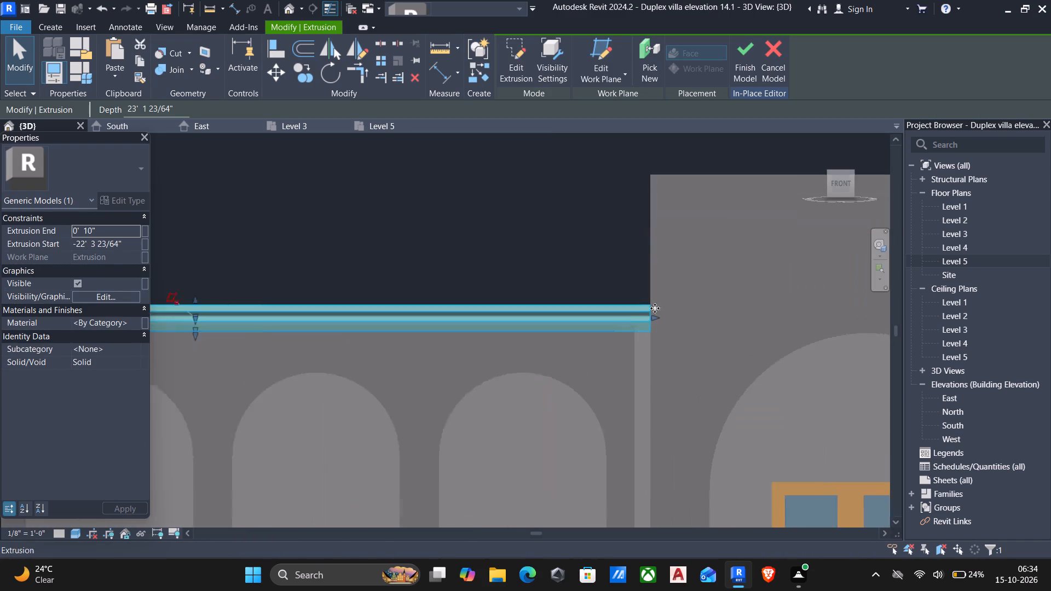
pyautogui.scroll(8, 655, 308)
pyautogui.scroll(6, 652, 372)
pyautogui.scroll(-1, 655, 372)
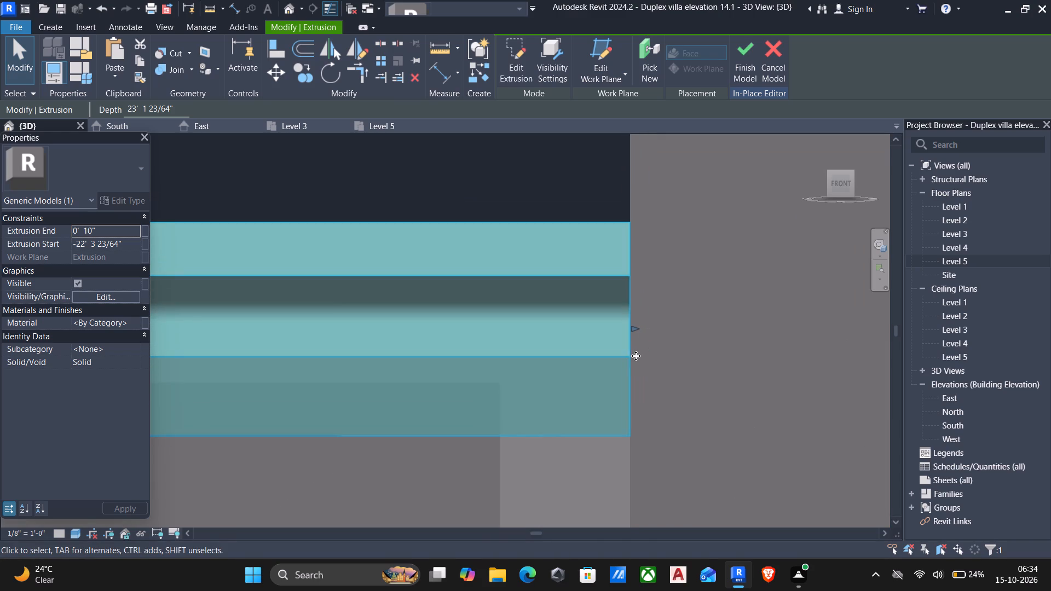
pyautogui.moveTo(634, 329); pyautogui.dragTo(637, 323)
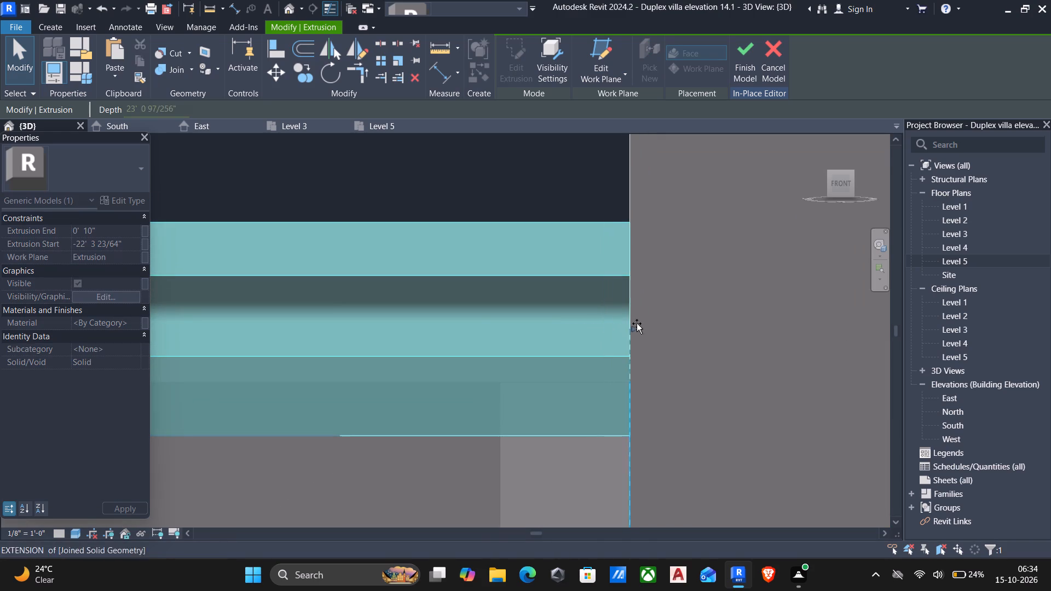
pyautogui.moveTo(637, 323); pyautogui.dragTo(632, 325)
# Extend the outer end of the upper front cornice to the roof slab's outer edge, for a depth of about 23' 3".
pyautogui.scroll(-7, 627, 329)
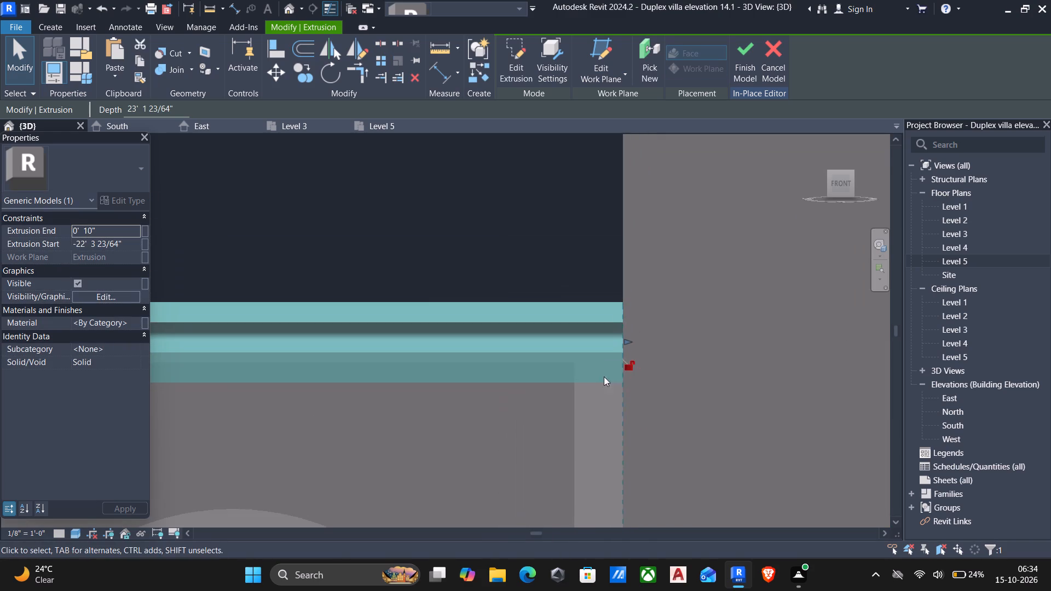
pyautogui.scroll(-6, 604, 376)
pyautogui.moveTo(523, 390); pyautogui.dragTo(784, 379, button='middle')
pyautogui.scroll(-5, 784, 379)
pyautogui.scroll(4, 193, 375)
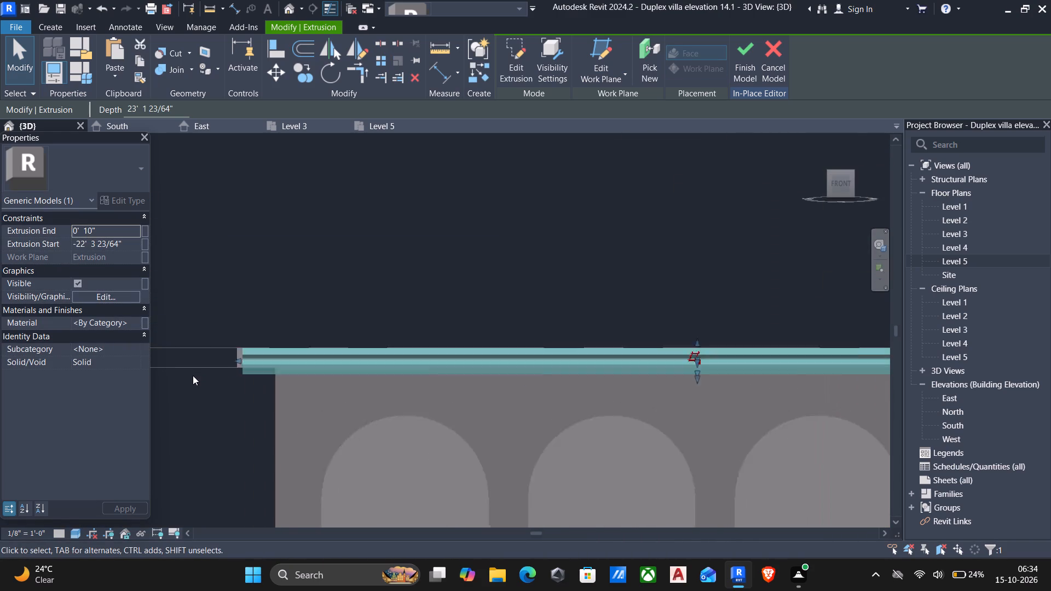
pyautogui.scroll(1, 193, 375)
pyautogui.scroll(4, 240, 363)
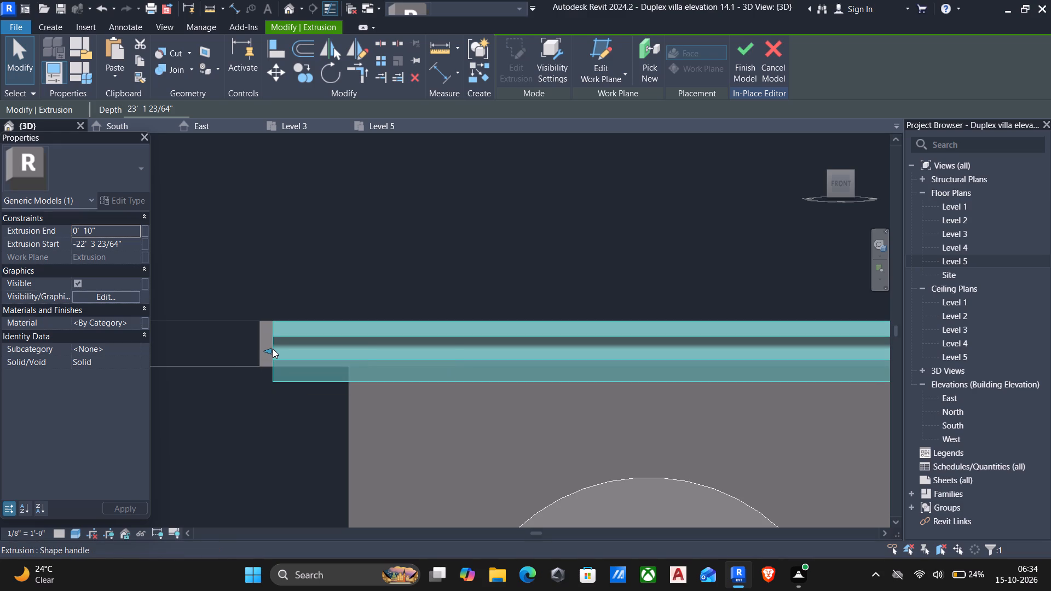
pyautogui.moveTo(268, 350); pyautogui.dragTo(262, 350)
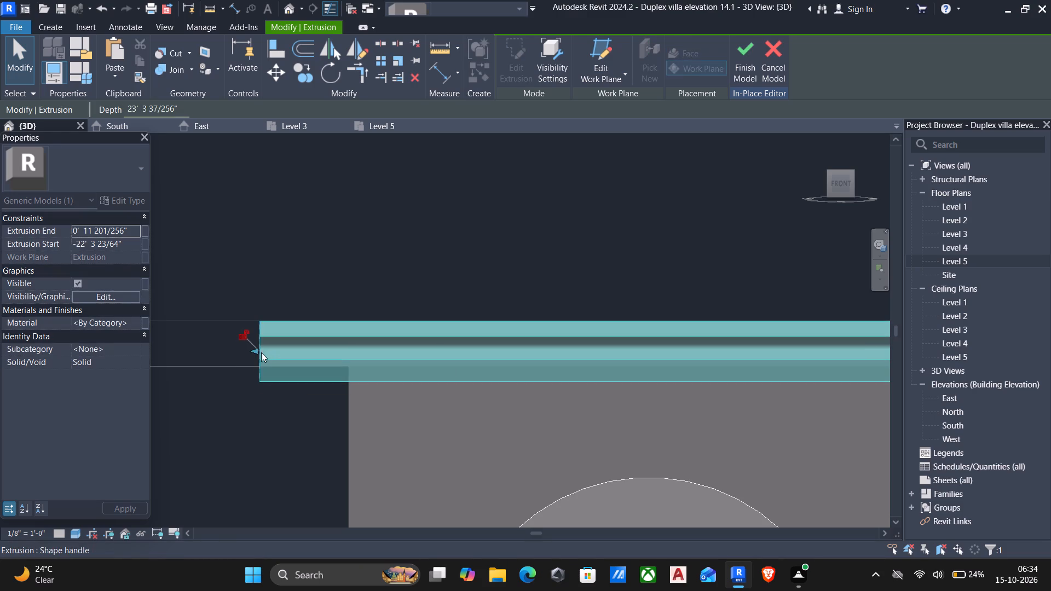
pyautogui.scroll(-5, 258, 361)
pyautogui.press('Escape')
# Examine the extended front cornice from the roof's outer corner to the raised arch frame.
pyautogui.scroll(-5, 304, 407)
pyautogui.keyDown('shift'); pyautogui.moveTo(314, 416); pyautogui.dragTo(316, 419, button='middle'); pyautogui.keyUp('shift')
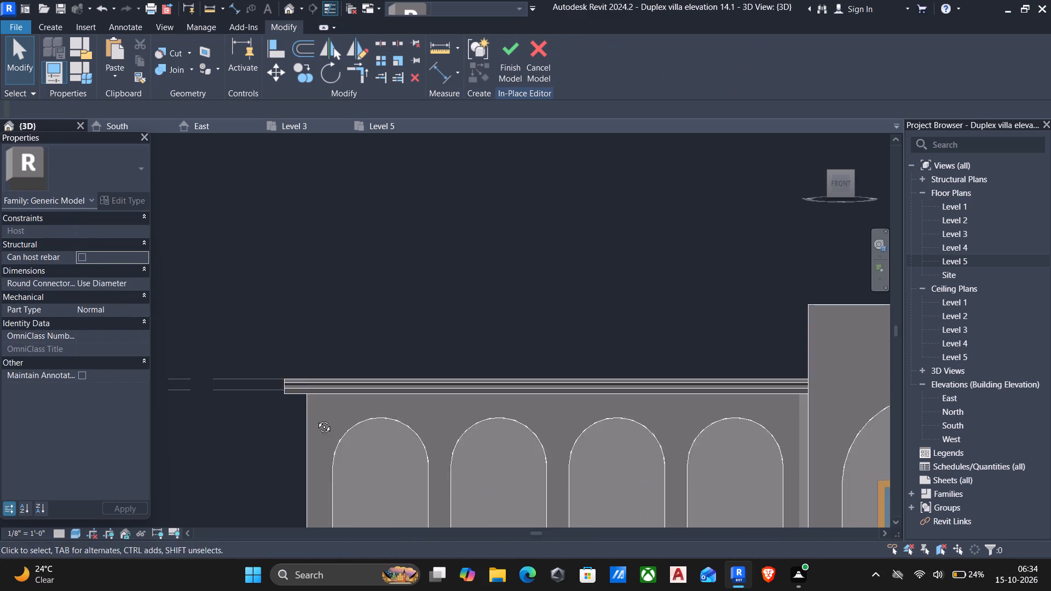
pyautogui.keyDown('shift'); pyautogui.moveTo(316, 419); pyautogui.dragTo(461, 379, button='middle'); pyautogui.keyUp('shift')
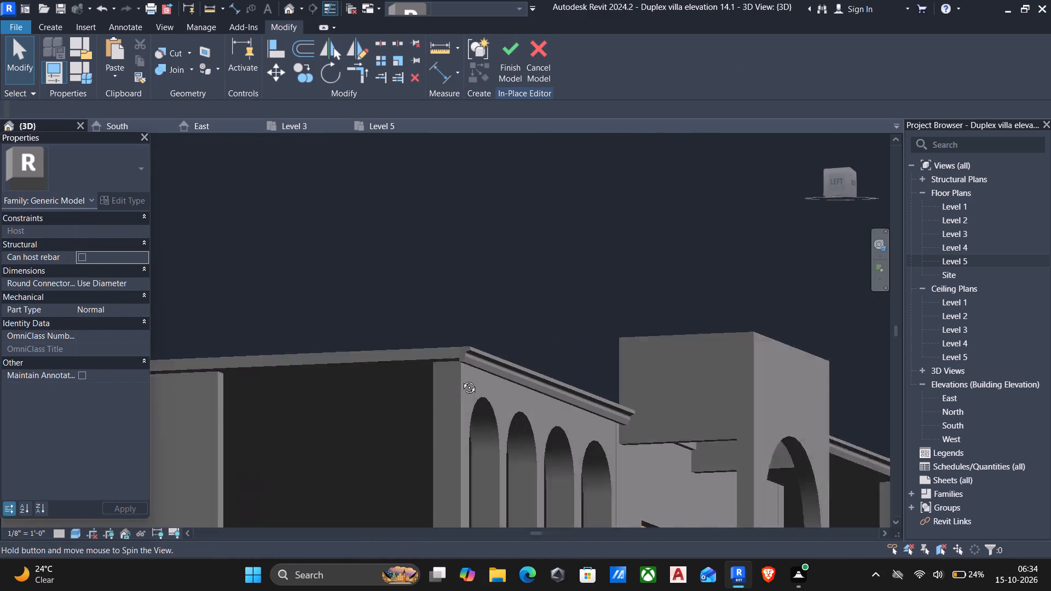
pyautogui.keyDown('shift'); pyautogui.moveTo(461, 379); pyautogui.dragTo(334, 369, button='middle'); pyautogui.keyUp('shift')
pyautogui.keyDown('shift'); pyautogui.moveTo(327, 369); pyautogui.dragTo(311, 390, button='middle'); pyautogui.keyUp('shift')
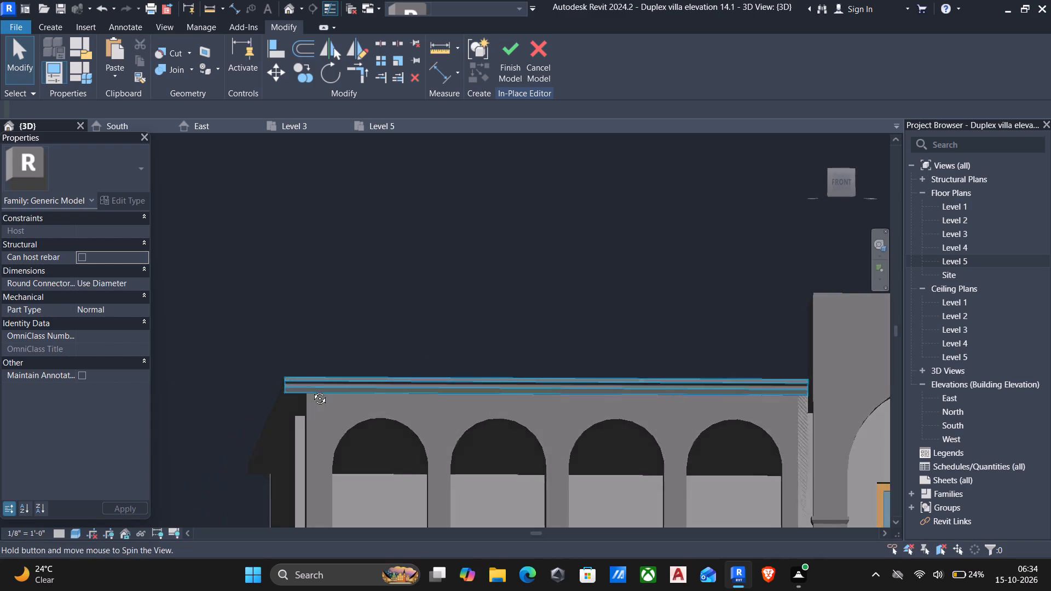
pyautogui.keyDown('shift'); pyautogui.moveTo(311, 390); pyautogui.dragTo(376, 433, button='middle'); pyautogui.keyUp('shift')
pyautogui.scroll(-3, 381, 428)
pyautogui.moveTo(396, 406); pyautogui.dragTo(430, 347, button='middle')
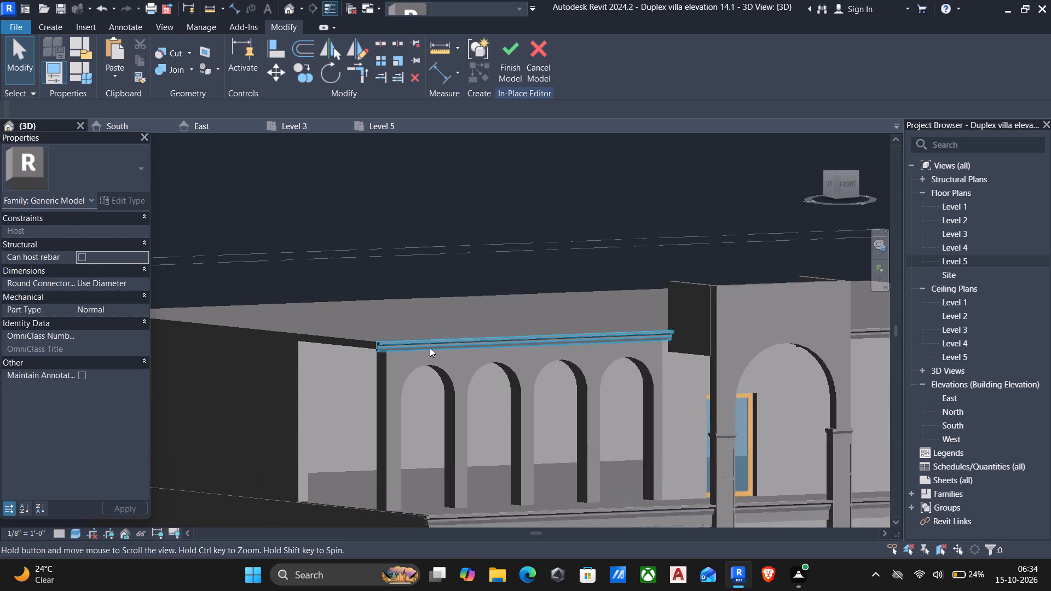
# Copy the lower cornice on the villa's left side wall, unconstrained, up to the top of the roof slab's side overhang.
pyautogui.scroll(-4, 430, 347)
pyautogui.moveTo(408, 403); pyautogui.dragTo(434, 335, button='middle')
pyautogui.scroll(4, 432, 367)
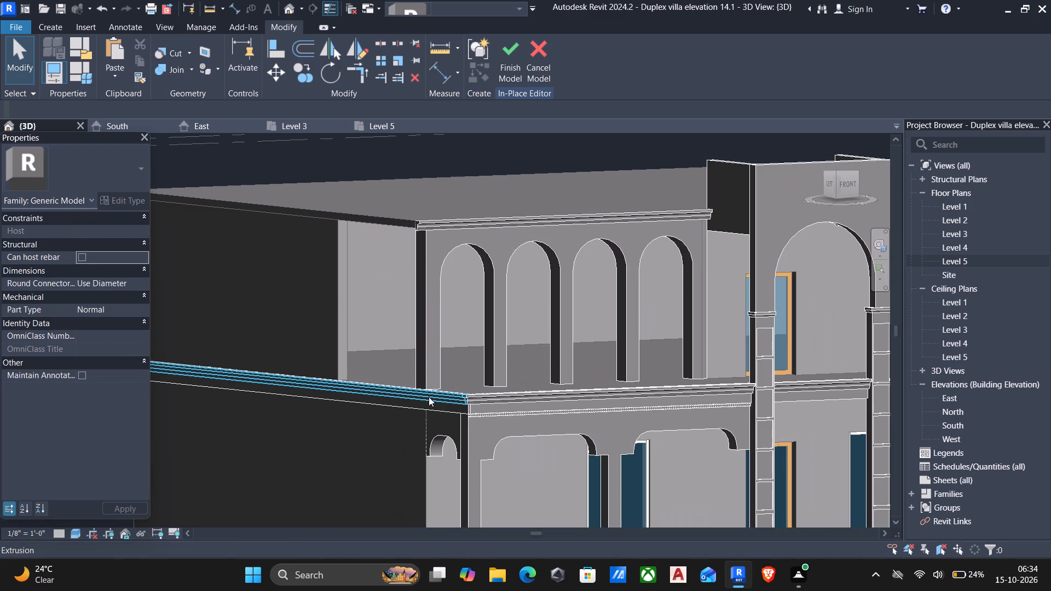
pyautogui.click(428, 394)
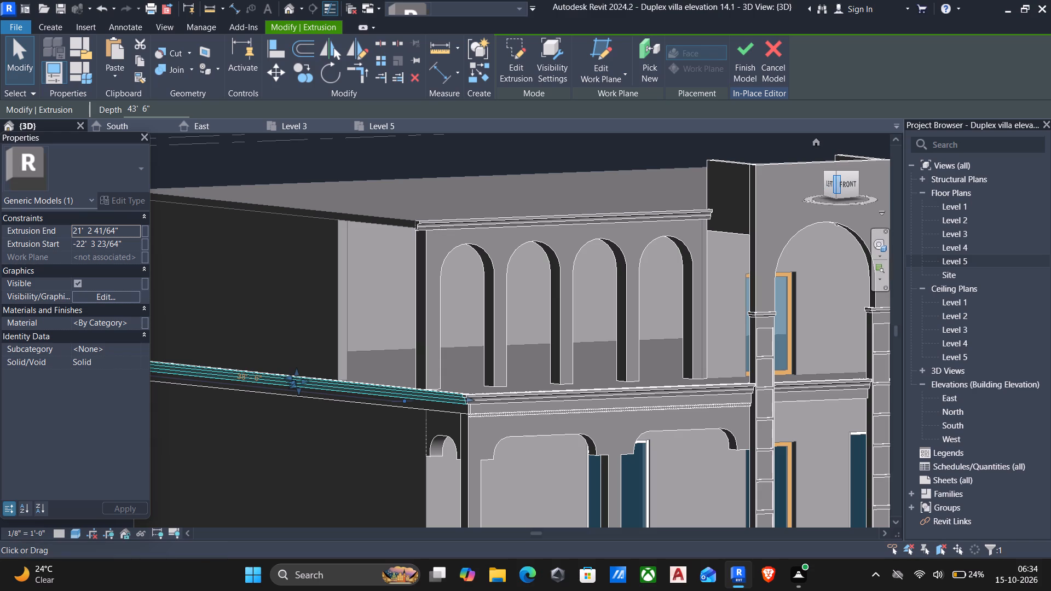
pyautogui.scroll(-3, 831, 194)
pyautogui.scroll(-4, 699, 222)
pyautogui.keyDown('shift'); pyautogui.moveTo(667, 257); pyautogui.dragTo(759, 276, button='middle'); pyautogui.keyUp('shift')
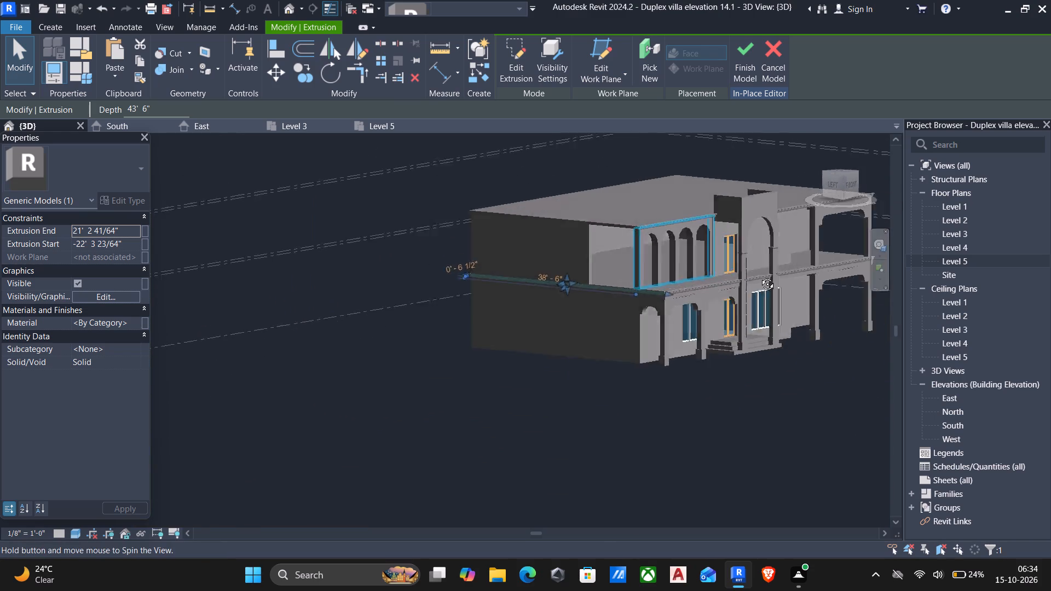
pyautogui.keyDown('shift'); pyautogui.moveTo(759, 276); pyautogui.dragTo(1035, 263, button='middle'); pyautogui.keyUp('shift')
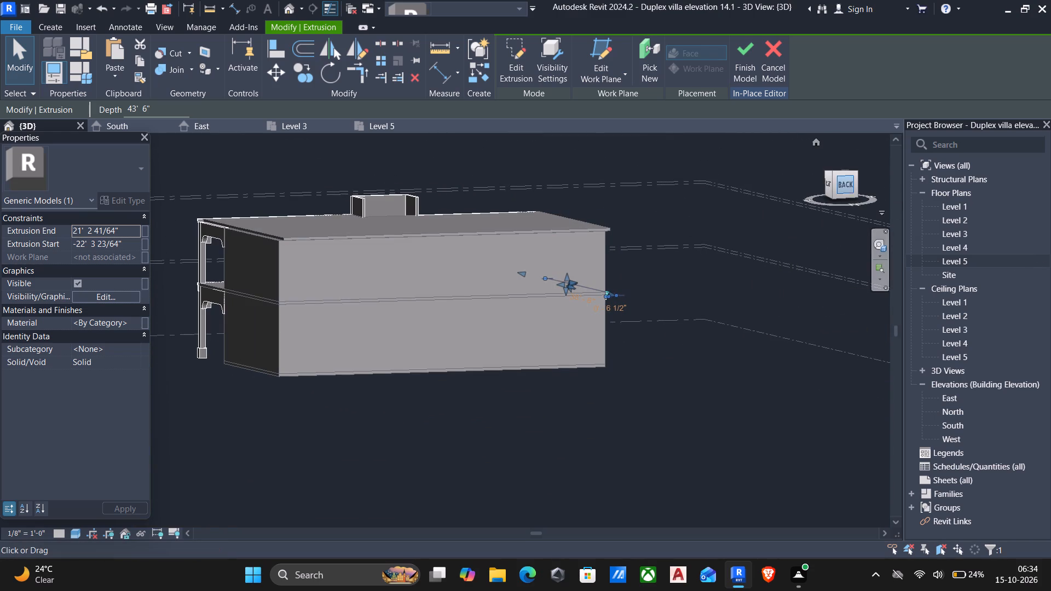
pyautogui.click(844, 182)
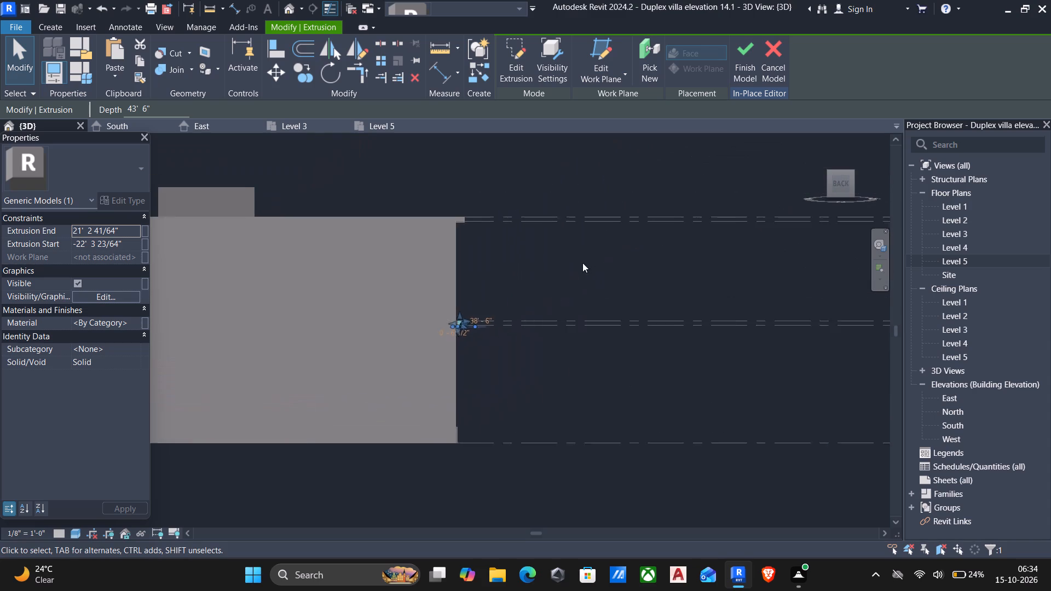
pyautogui.scroll(2, 429, 355)
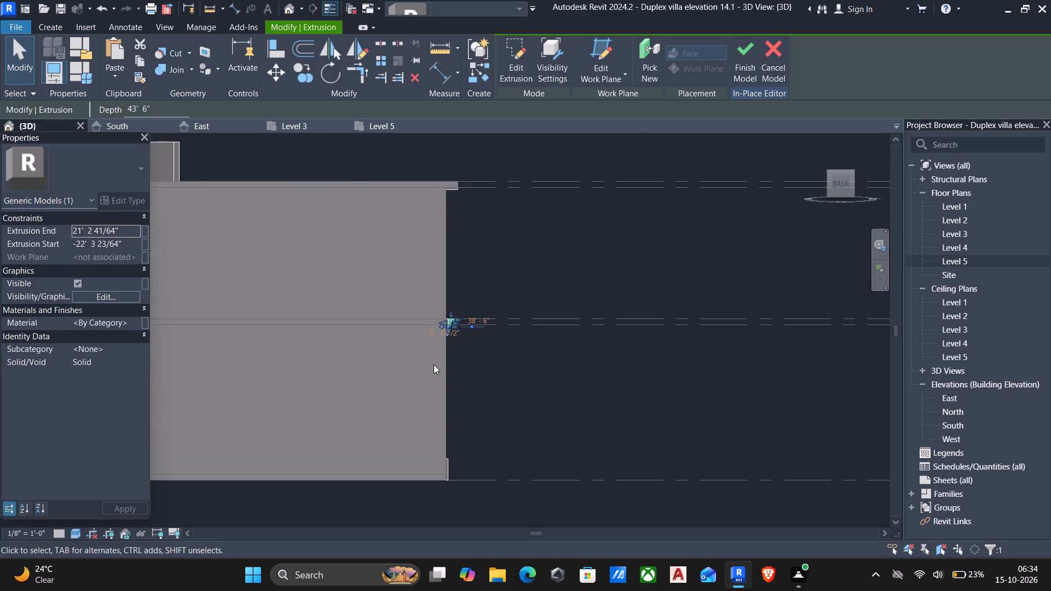
pyautogui.write('co')
pyautogui.scroll(6, 433, 349)
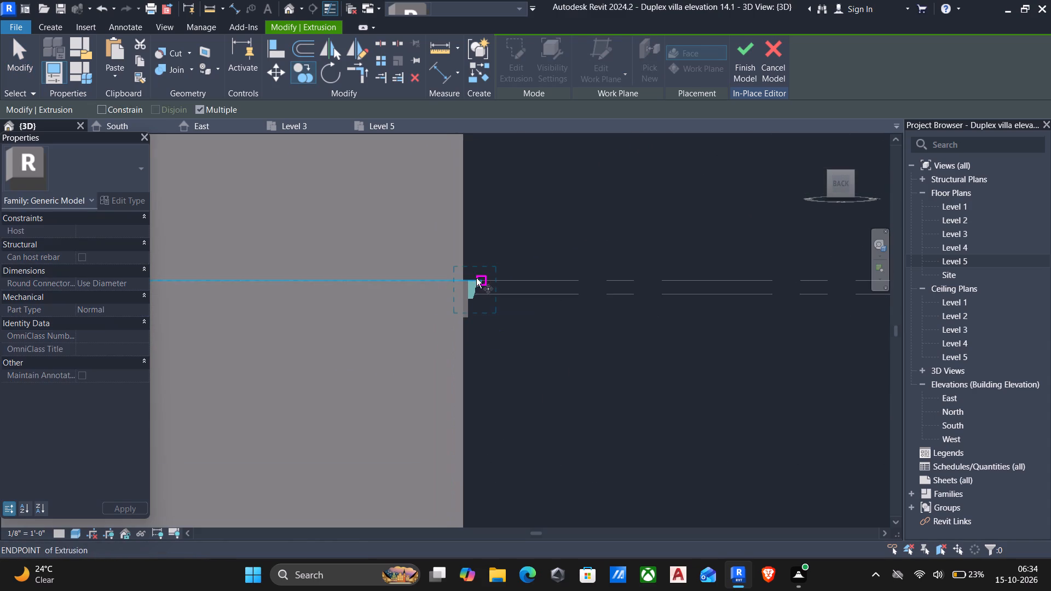
pyautogui.moveTo(471, 281); pyautogui.dragTo(470, 275)
pyautogui.moveTo(470, 240); pyautogui.dragTo(467, 445, button='middle')
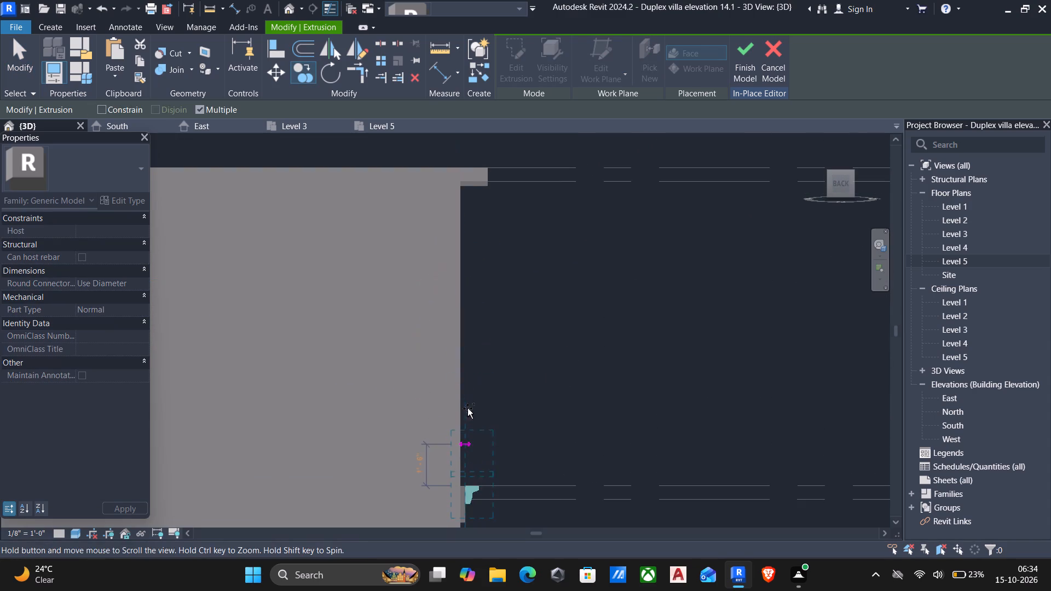
pyautogui.click(470, 172)
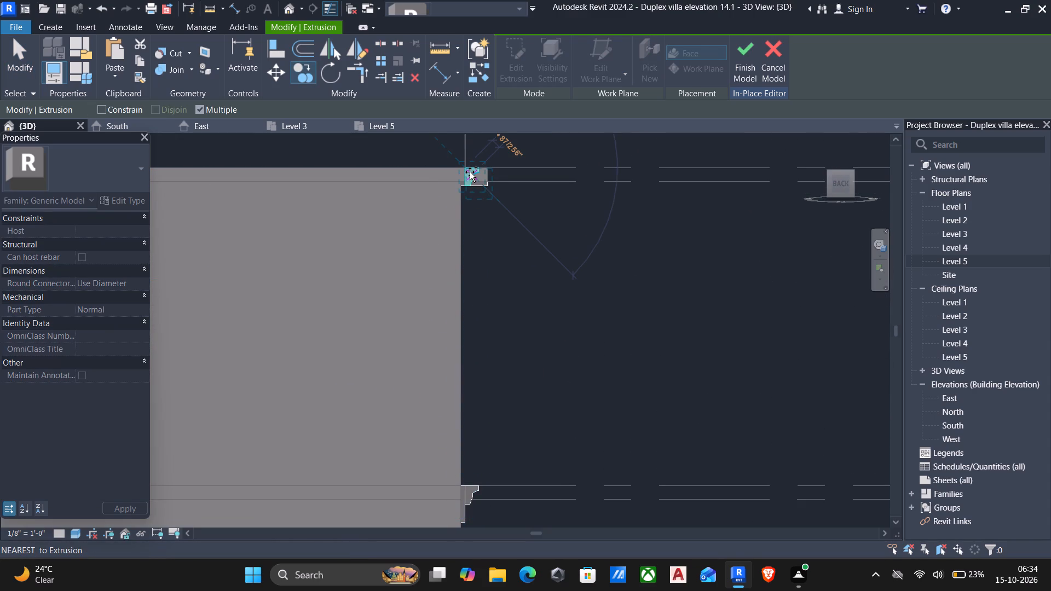
pyautogui.press('Escape')
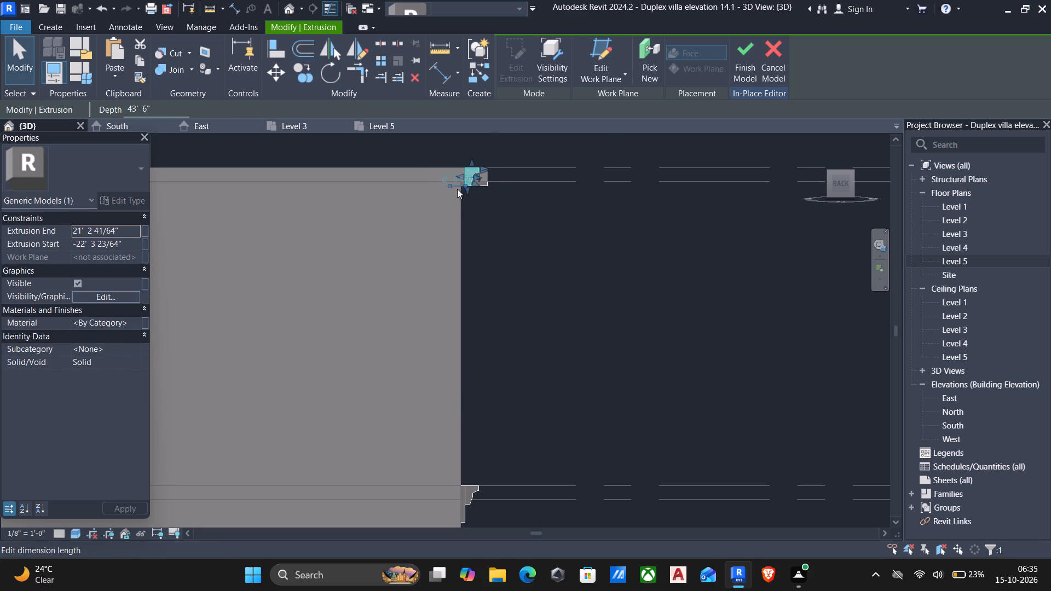
# Nudge the copied side cornice outward until its back face meets the roof slab's outer side edge.
pyautogui.press('Right')
pyautogui.press('Right')
pyautogui.press('Right')
pyautogui.press('Right')
pyautogui.press('Right')
pyautogui.press('Right')
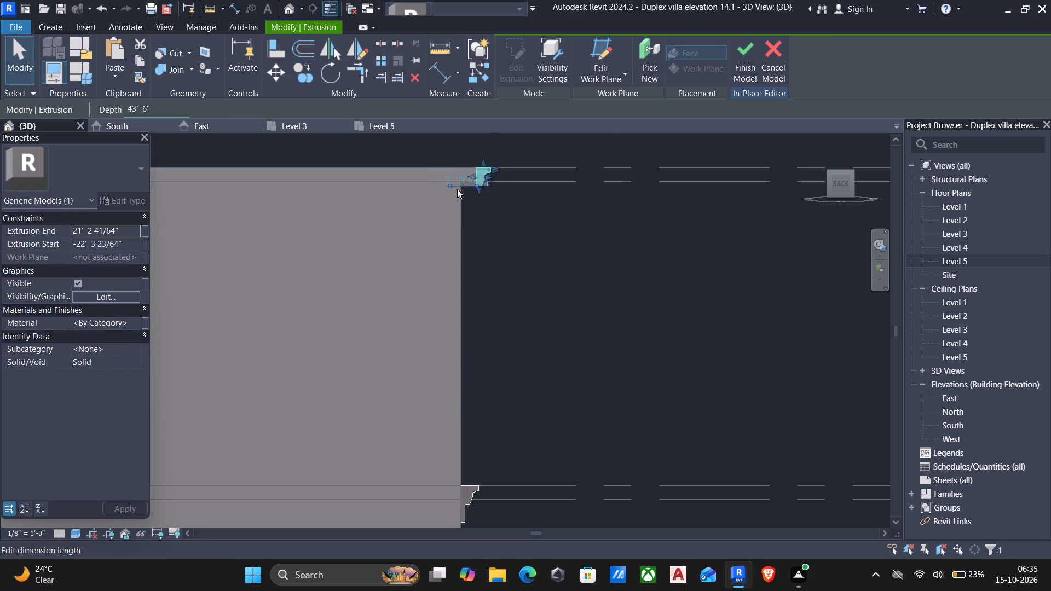
pyautogui.press('Right')
pyautogui.press('Right')
pyautogui.press('Right')
pyautogui.scroll(6, 484, 164)
pyautogui.press('Right')
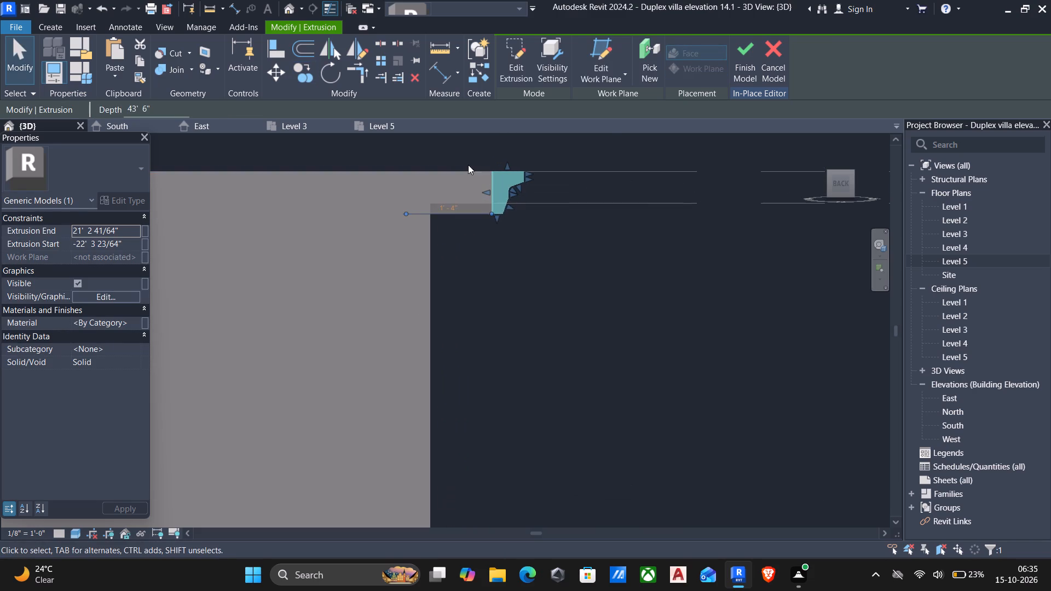
pyautogui.press('Right')
pyautogui.scroll(4, 465, 164)
pyautogui.press('Left')
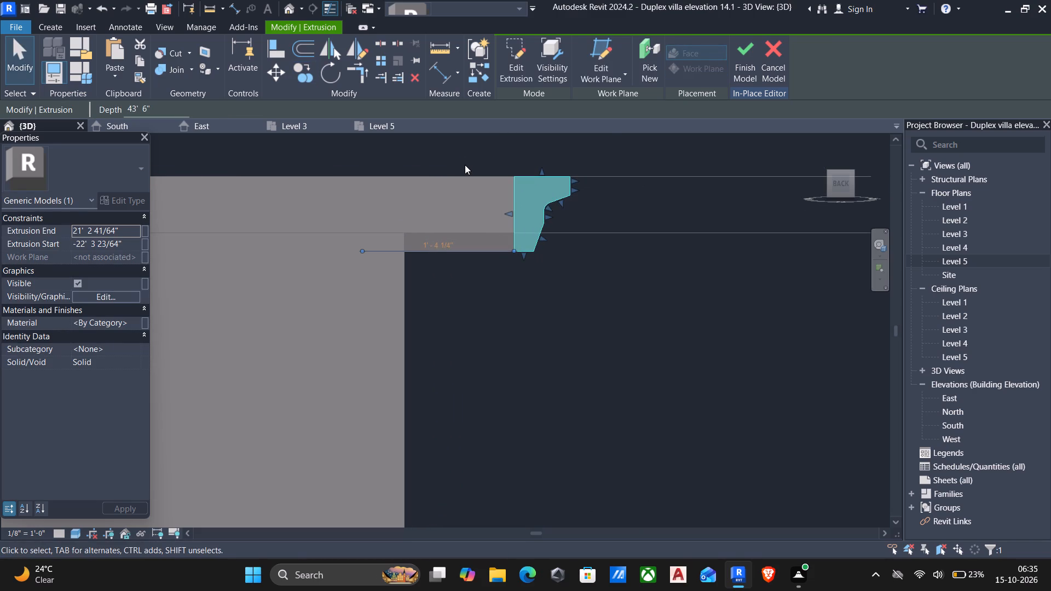
pyautogui.press('Escape')
# Shorten the front end of the upper side cornice back to the roof slab's front edge, for a depth of 37' 9".
pyautogui.scroll(-6, 481, 178)
pyautogui.keyDown('shift'); pyautogui.moveTo(484, 196); pyautogui.dragTo(476, 236, button='middle'); pyautogui.keyUp('shift')
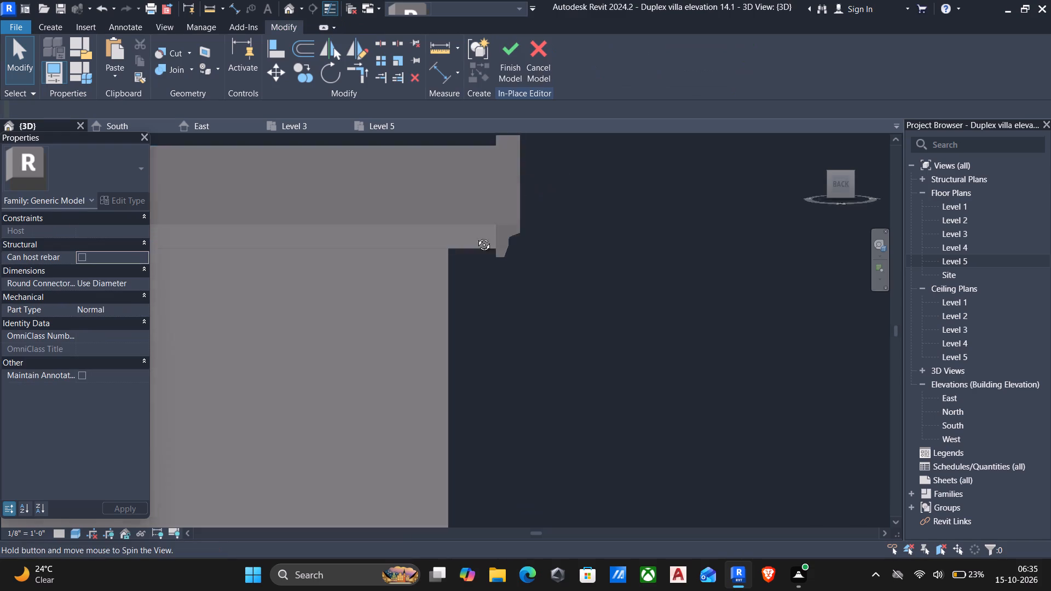
pyautogui.keyDown('shift'); pyautogui.moveTo(476, 236); pyautogui.dragTo(408, 262, button='middle'); pyautogui.keyUp('shift')
pyautogui.scroll(-7, 391, 251)
pyautogui.keyDown('shift'); pyautogui.moveTo(558, 241); pyautogui.dragTo(441, 259, button='middle'); pyautogui.keyUp('shift')
pyautogui.scroll(-5, 439, 259)
pyautogui.keyDown('shift'); pyautogui.moveTo(479, 266); pyautogui.dragTo(391, 253, button='middle'); pyautogui.keyUp('shift')
pyautogui.keyDown('shift'); pyautogui.moveTo(461, 271); pyautogui.dragTo(418, 261, button='middle'); pyautogui.keyUp('shift')
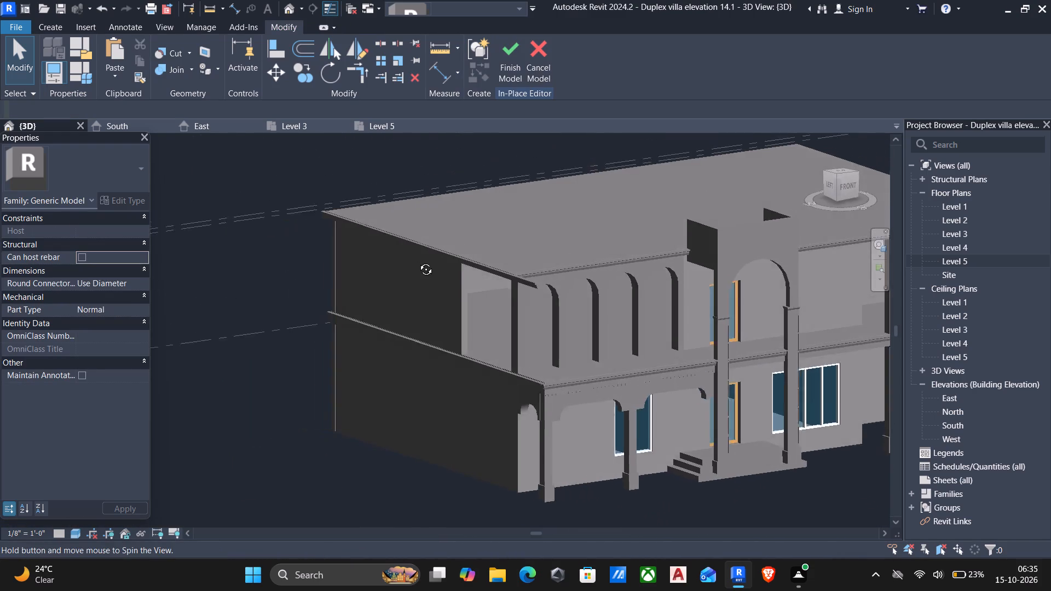
pyautogui.keyDown('shift'); pyautogui.moveTo(418, 261); pyautogui.dragTo(415, 258, button='middle'); pyautogui.keyUp('shift')
pyautogui.scroll(6, 502, 289)
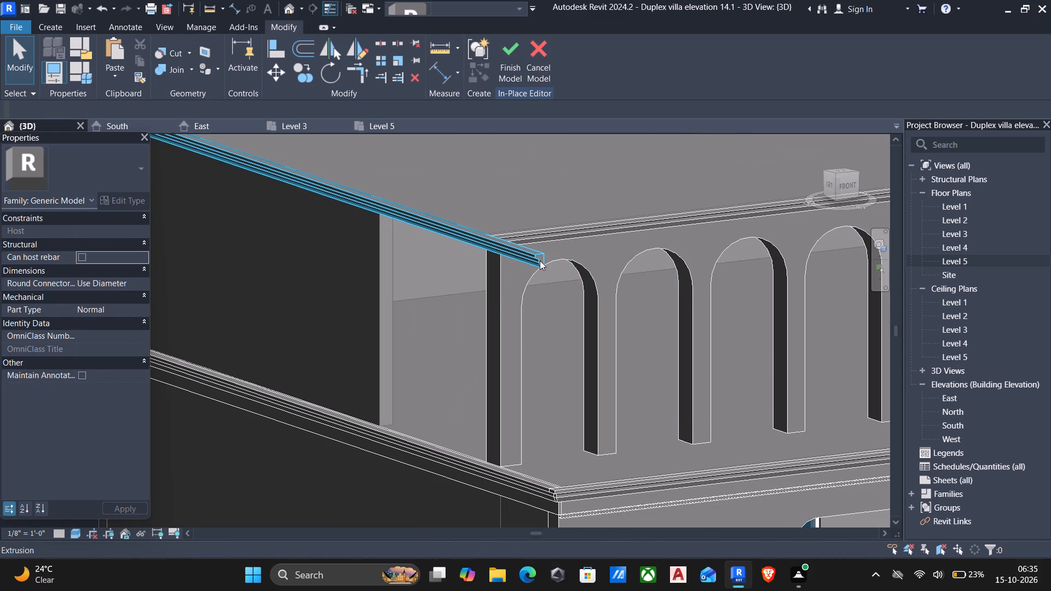
pyautogui.click(540, 260)
pyautogui.moveTo(433, 298); pyautogui.dragTo(474, 410, button='middle')
pyautogui.scroll(4, 586, 379)
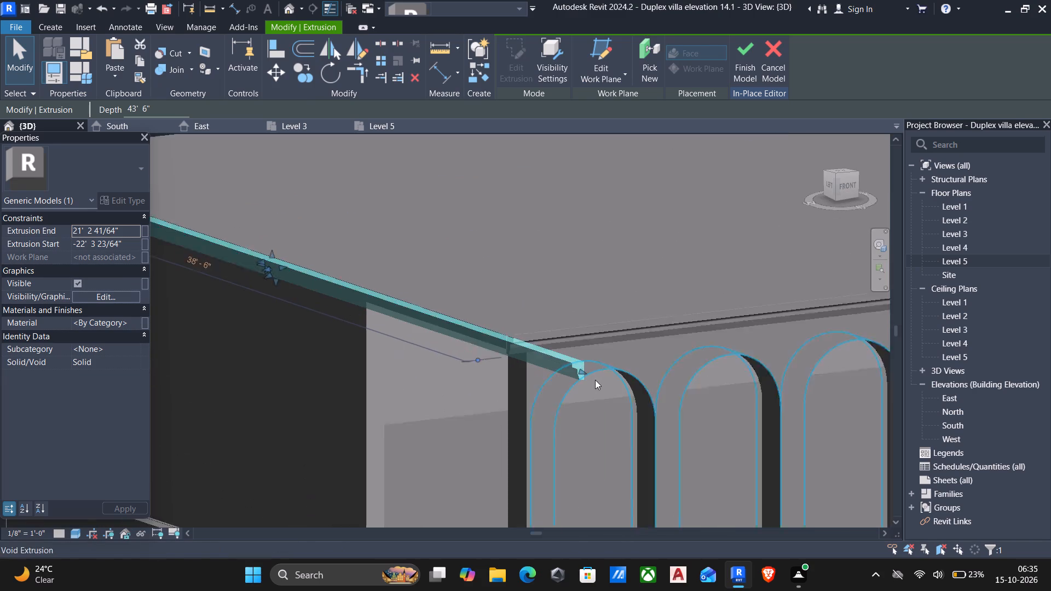
pyautogui.scroll(1, 595, 380)
pyautogui.moveTo(576, 366); pyautogui.dragTo(367, 278)
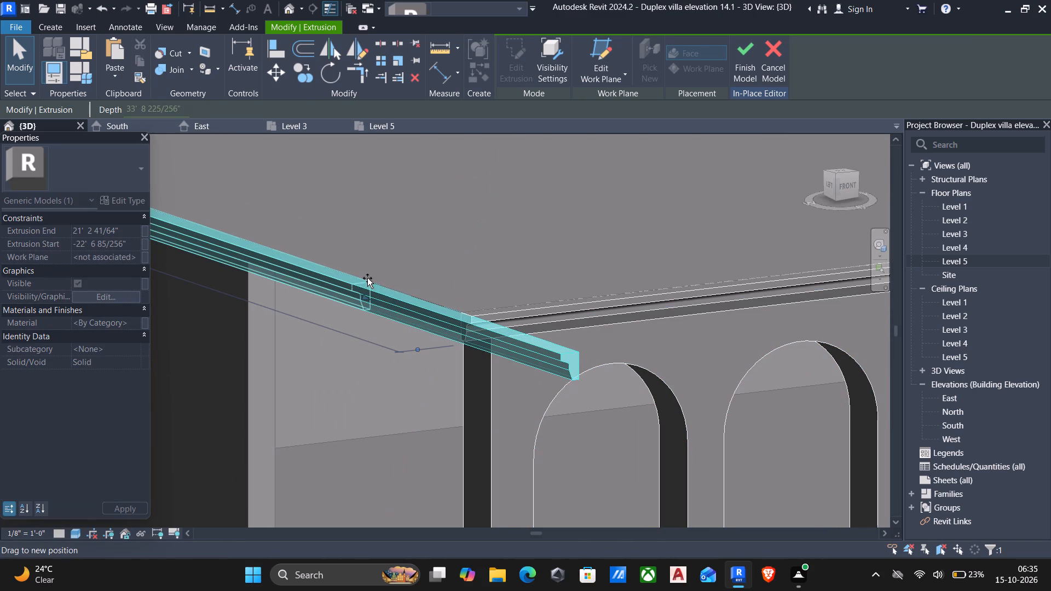
pyautogui.moveTo(367, 278); pyautogui.dragTo(453, 311)
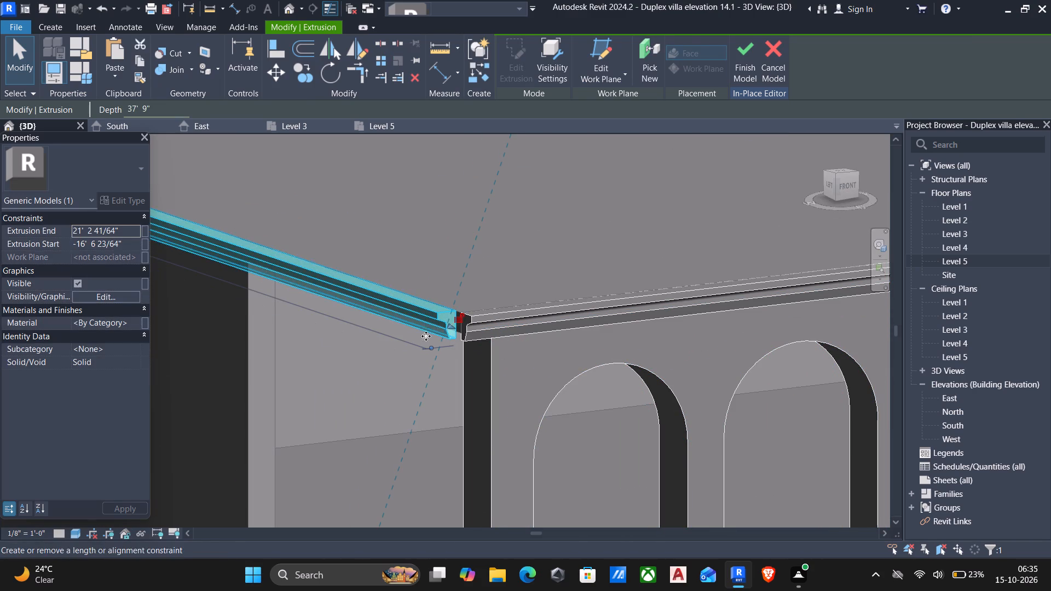
pyautogui.scroll(-2, 407, 378)
pyautogui.keyDown('shift'); pyautogui.moveTo(407, 382); pyautogui.dragTo(470, 409, button='middle'); pyautogui.keyUp('shift')
pyautogui.keyDown('shift'); pyautogui.scroll(-2, 472, 411); pyautogui.keyUp('shift')
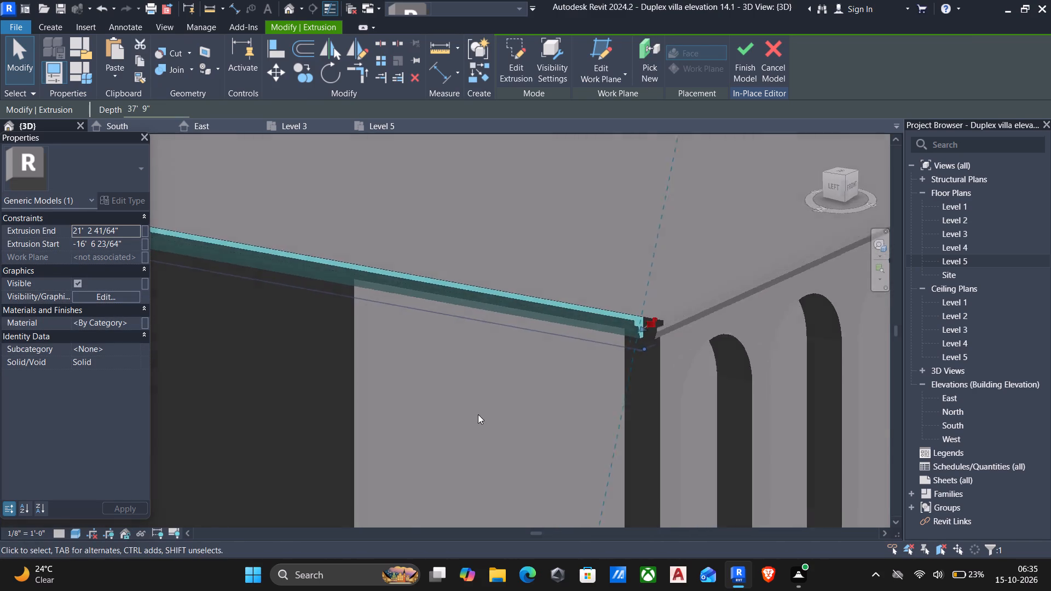
# Extend the outer end of the upper front cornice past the roof corner, in front of the side cornice's end.
pyautogui.keyDown('shift'); pyautogui.scroll(-3, 478, 414); pyautogui.keyUp('shift')
pyautogui.scroll(5, 598, 349)
pyautogui.click(602, 358)
pyautogui.scroll(5, 565, 376)
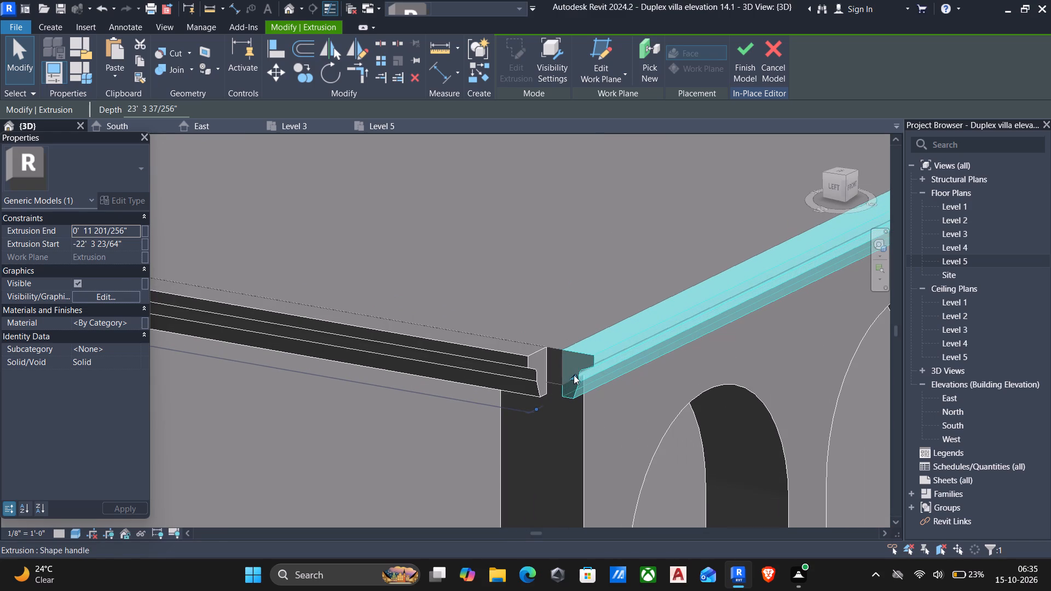
pyautogui.moveTo(574, 374); pyautogui.dragTo(527, 406)
pyautogui.scroll(-2, 424, 379)
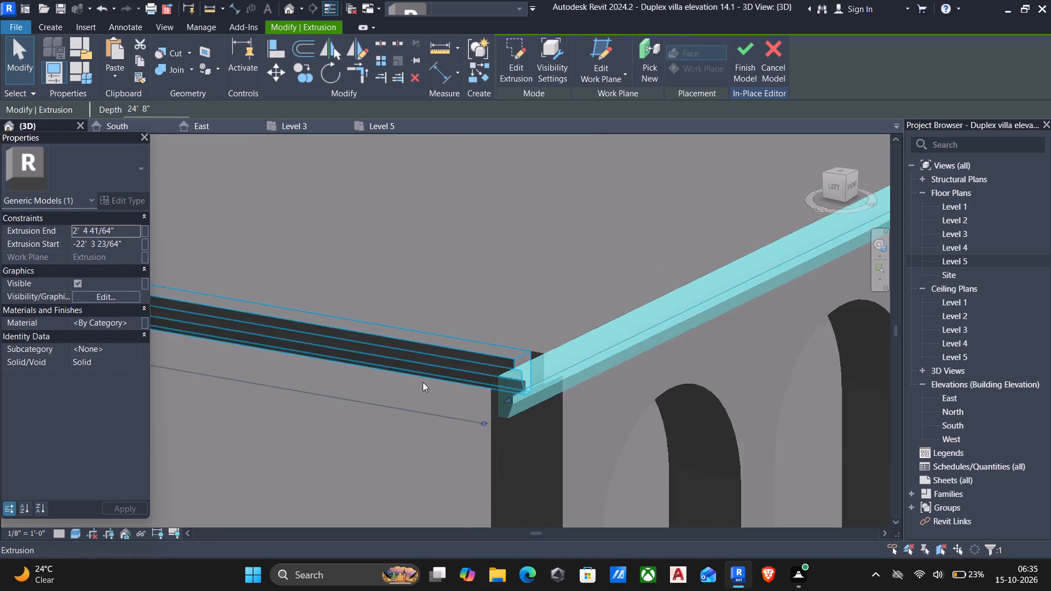
pyautogui.scroll(-2, 423, 382)
pyautogui.scroll(5, 456, 386)
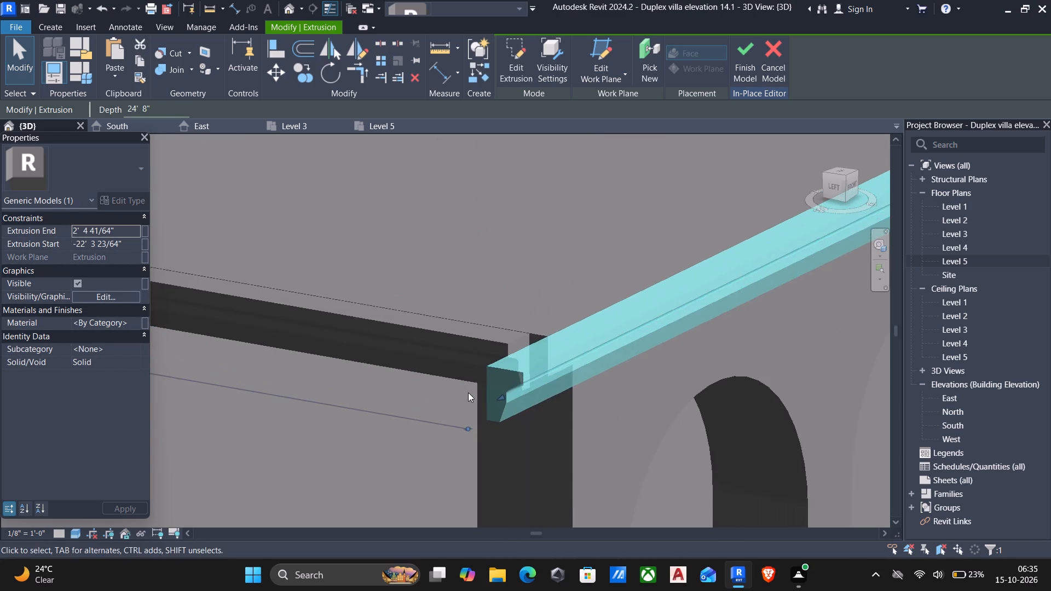
pyautogui.scroll(5, 484, 389)
pyautogui.moveTo(518, 402); pyautogui.dragTo(539, 370)
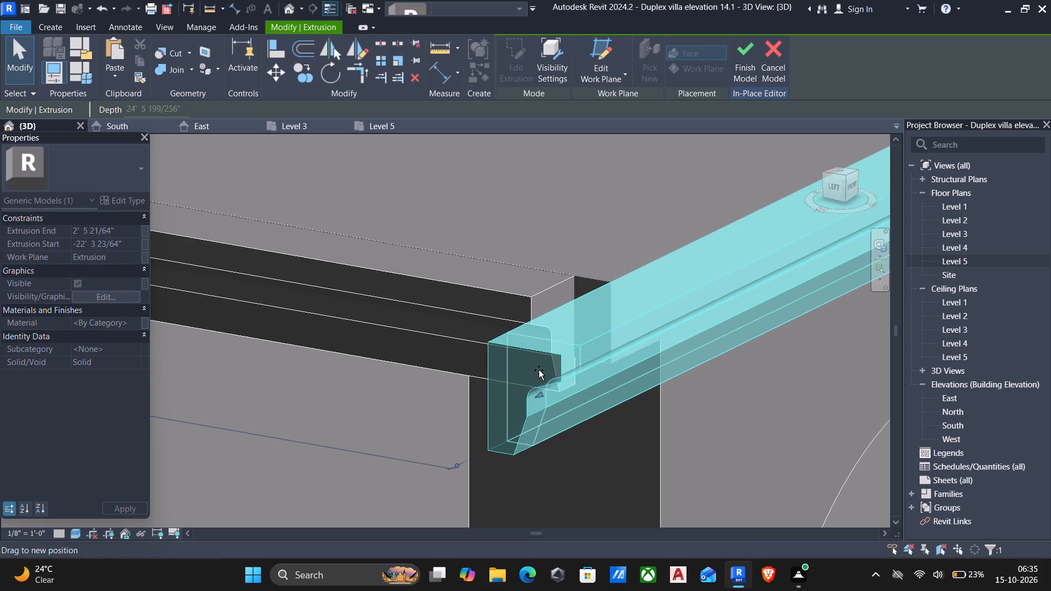
pyautogui.moveTo(539, 370); pyautogui.dragTo(562, 355)
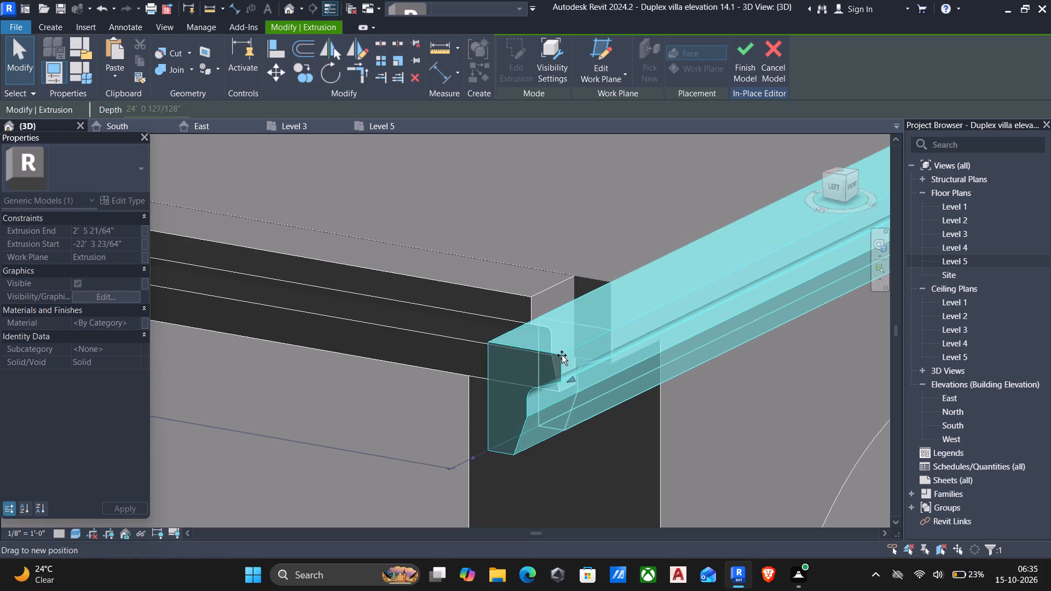
pyautogui.moveTo(562, 355); pyautogui.dragTo(556, 358)
pyautogui.press('Escape')
# Extend the front end of the upper side cornice to the back face of the front cornice, for a depth of 38' 0".
pyautogui.scroll(-5, 533, 373)
pyautogui.keyDown('shift'); pyautogui.moveTo(536, 385); pyautogui.dragTo(625, 359, button='middle'); pyautogui.keyUp('shift')
pyautogui.keyDown('shift'); pyautogui.moveTo(600, 367); pyautogui.dragTo(623, 360); pyautogui.keyUp('shift')
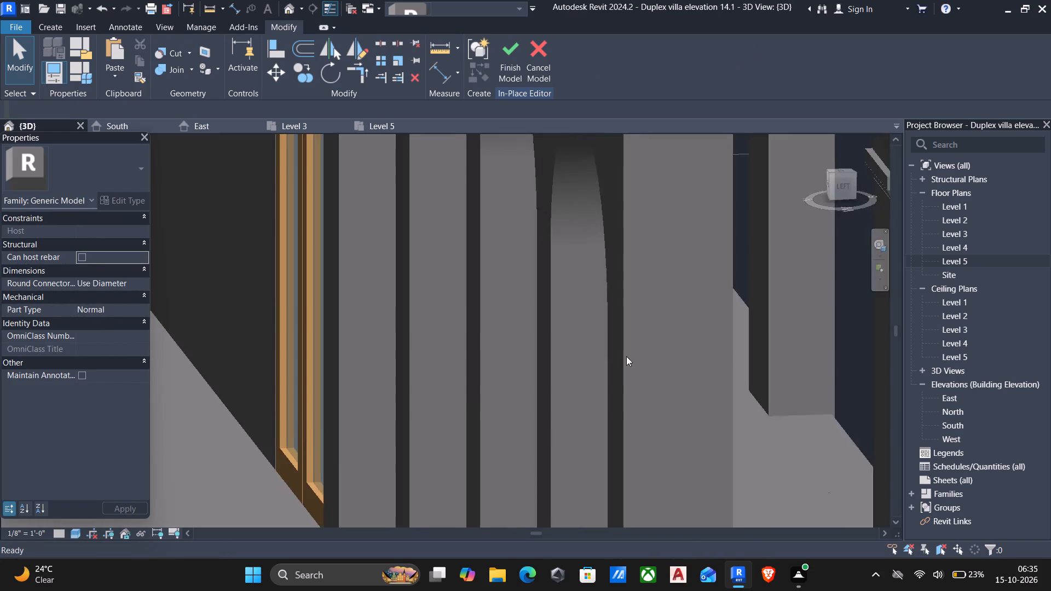
pyautogui.scroll(-5, 626, 354)
pyautogui.moveTo(660, 312); pyautogui.dragTo(628, 485, button='middle')
pyautogui.scroll(6, 670, 398)
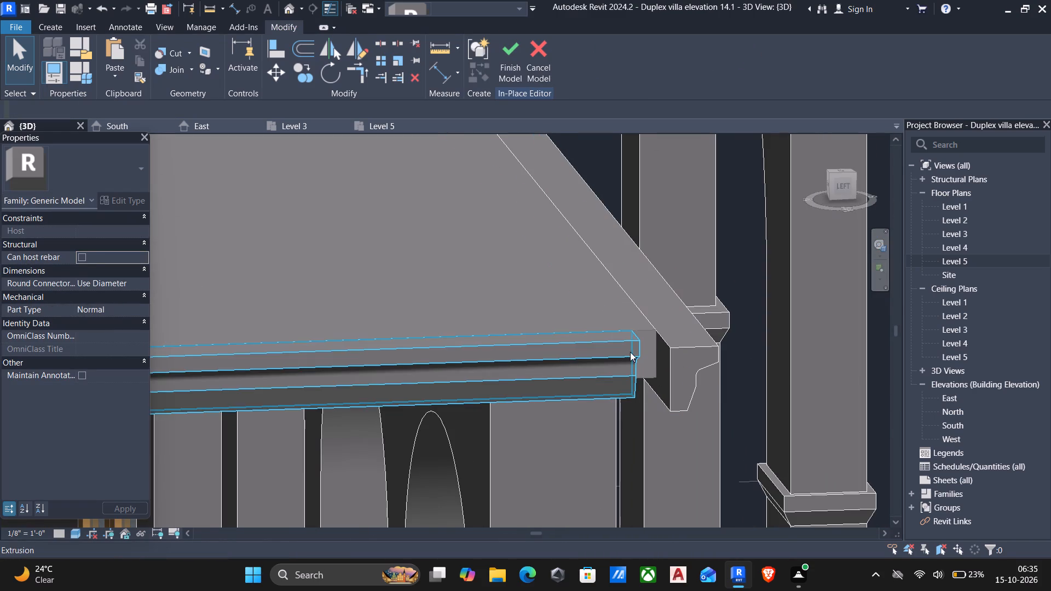
pyautogui.click(628, 351)
pyautogui.moveTo(640, 364); pyautogui.dragTo(666, 366)
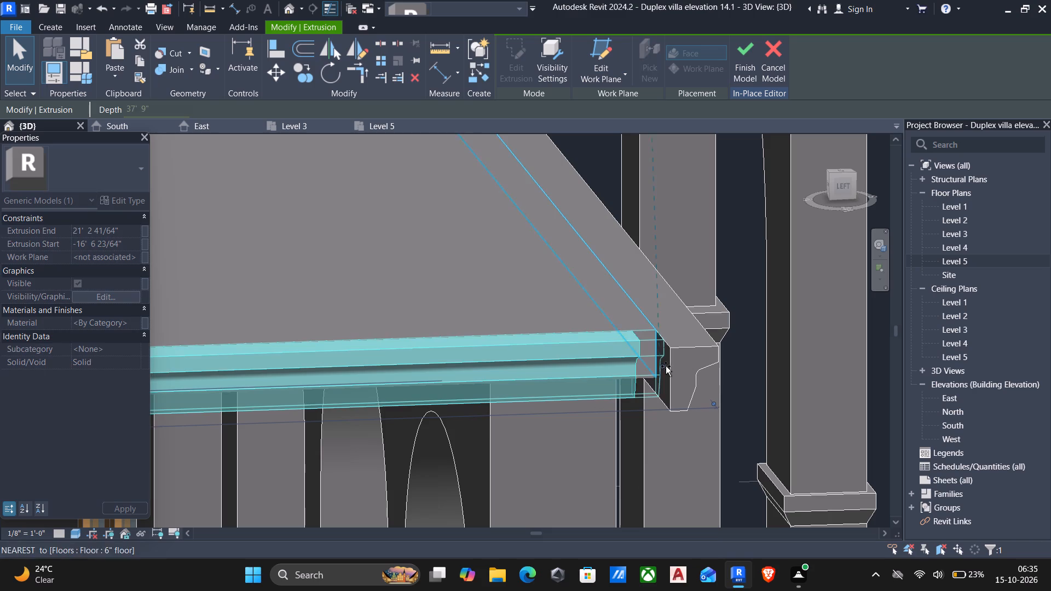
pyautogui.moveTo(666, 366); pyautogui.dragTo(662, 372)
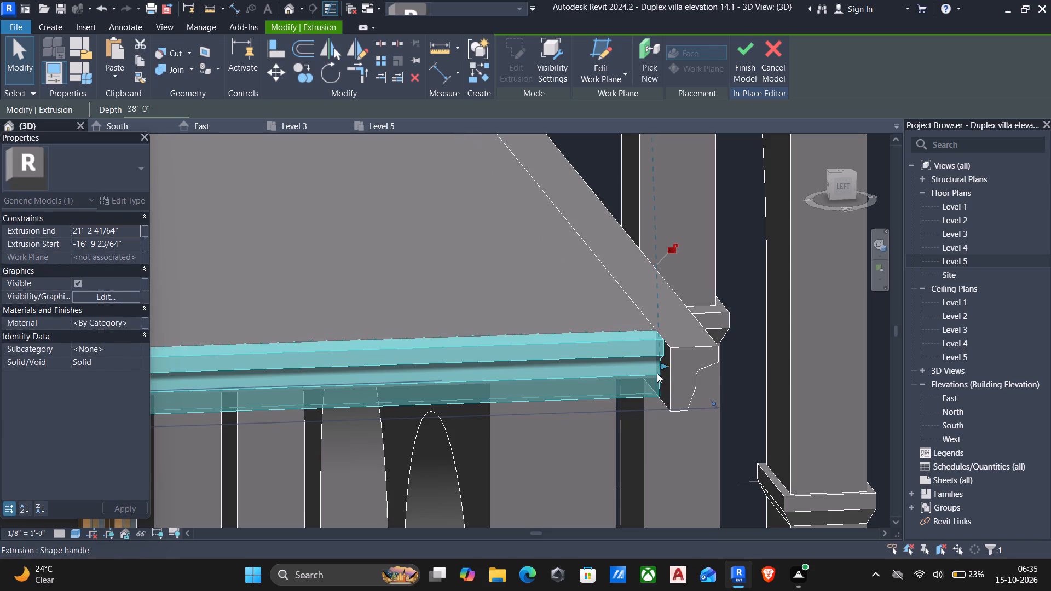
pyautogui.press('Escape')
pyautogui.scroll(-3, 646, 390)
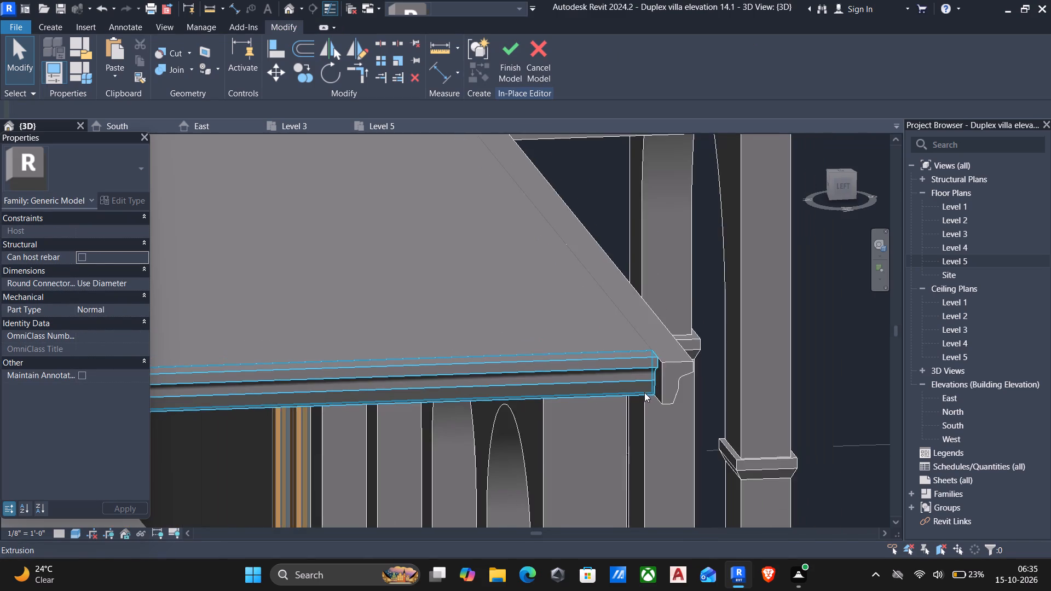
# Align the end face of the front cornice with the outer face of the side cornice's top band.
pyautogui.keyDown('shift'); pyautogui.moveTo(644, 392); pyautogui.dragTo(675, 370, button='middle'); pyautogui.keyUp('shift')
pyautogui.scroll(3, 596, 340)
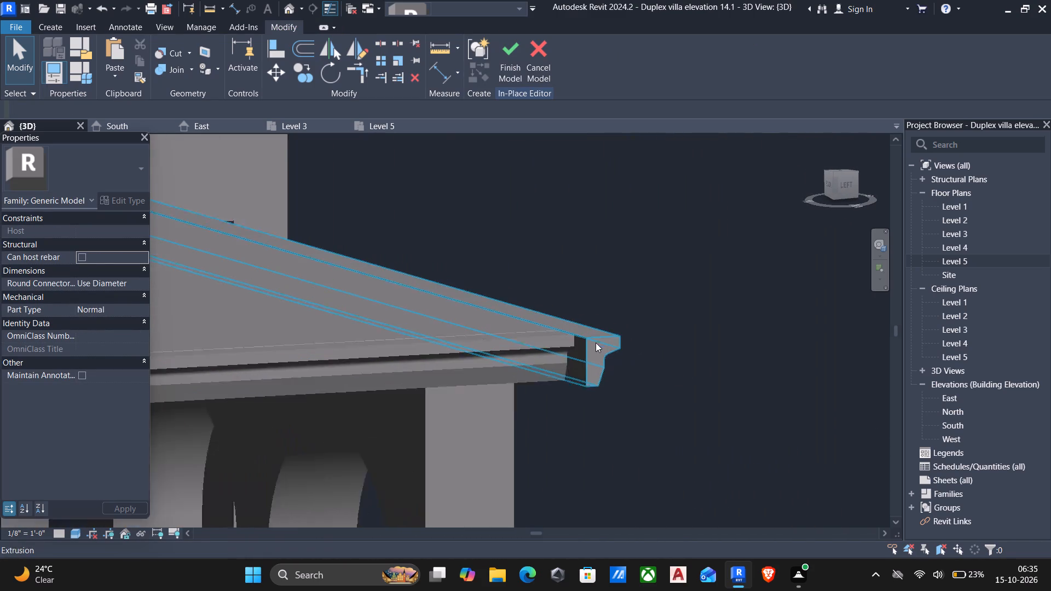
pyautogui.scroll(2, 596, 343)
pyautogui.press('a')
pyautogui.press('l')
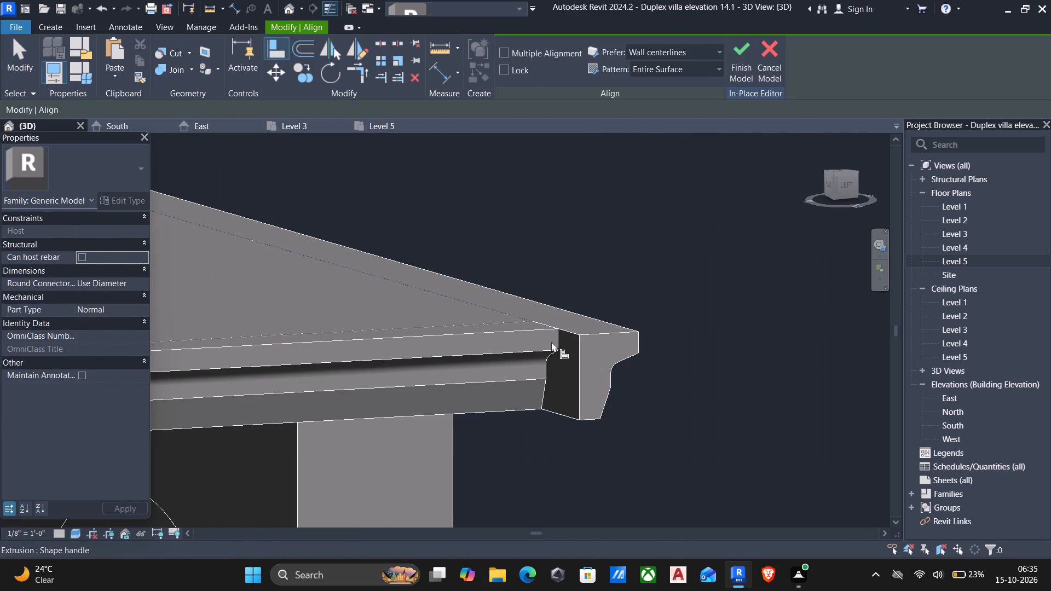
pyautogui.click(530, 331)
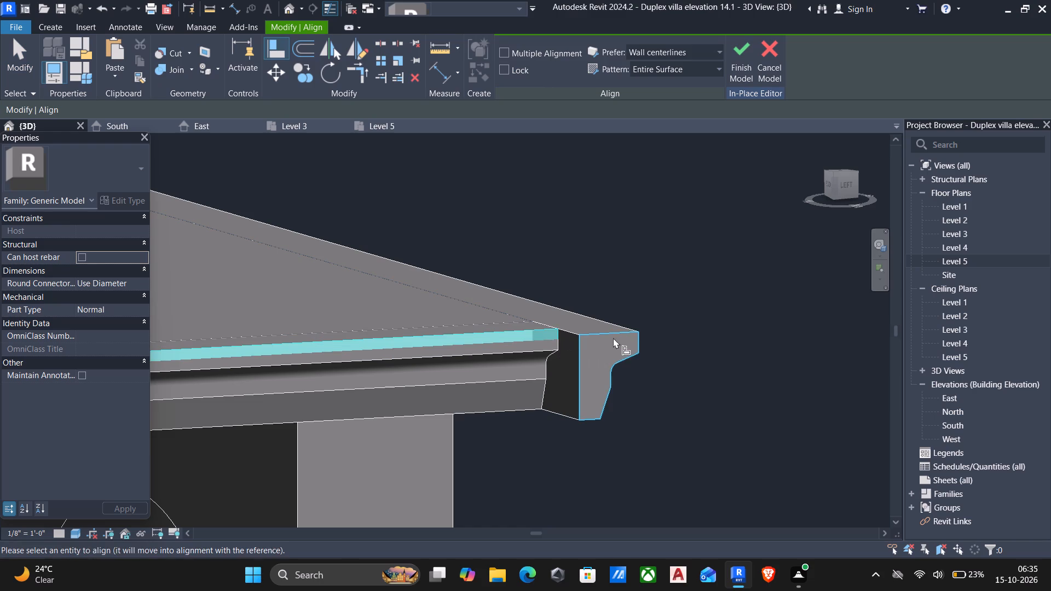
pyautogui.click(613, 338)
pyautogui.press('Escape')
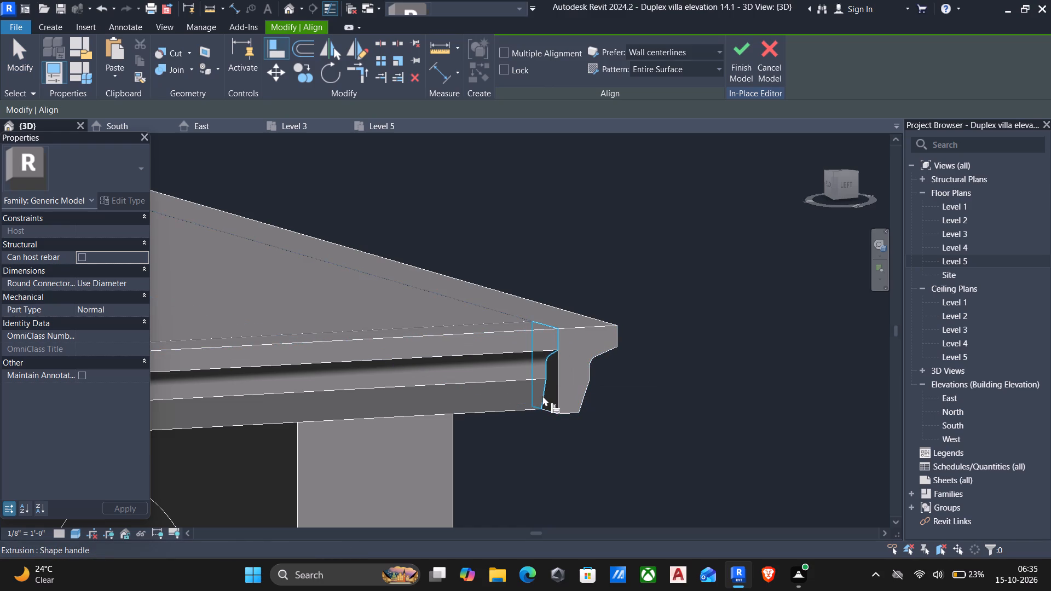
pyautogui.keyDown('shift'); pyautogui.moveTo(542, 397); pyautogui.dragTo(569, 389, button='middle'); pyautogui.keyUp('shift')
pyautogui.moveTo(485, 375); pyautogui.dragTo(596, 441, button='middle')
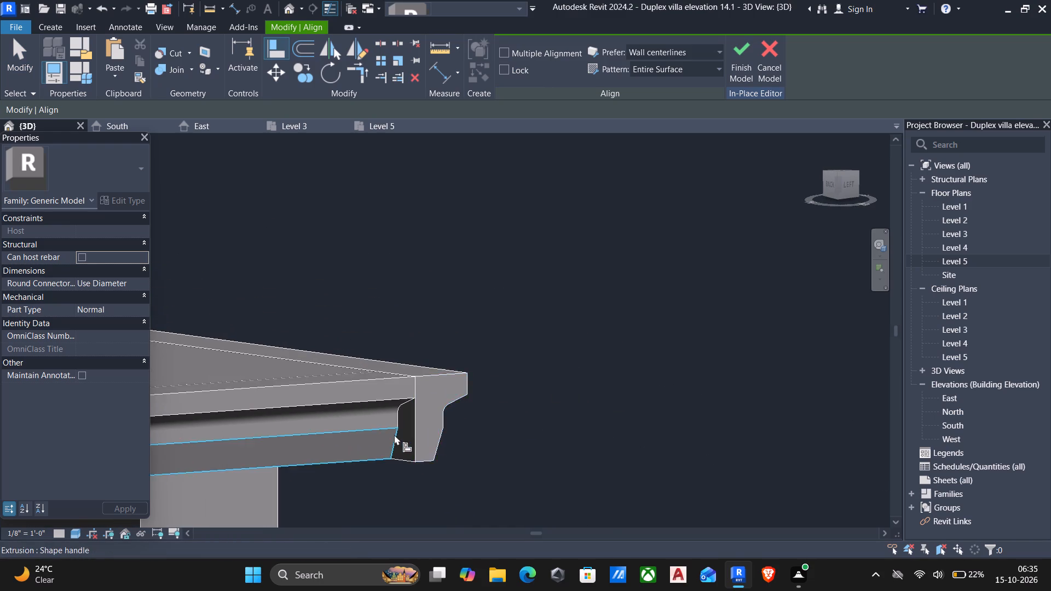
pyautogui.scroll(5, 392, 432)
pyautogui.press('Escape')
# Start a void extrusion at the cornice corner and pick the side cornice's profile, back and bottom edges as sketch lines.
pyautogui.scroll(5, 389, 412)
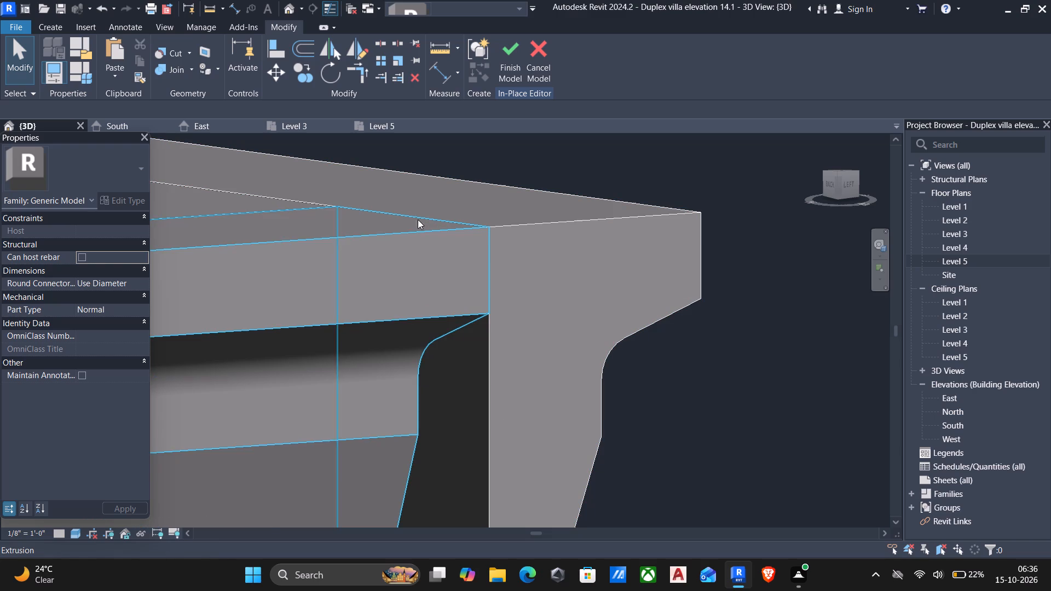
pyautogui.click(50, 26)
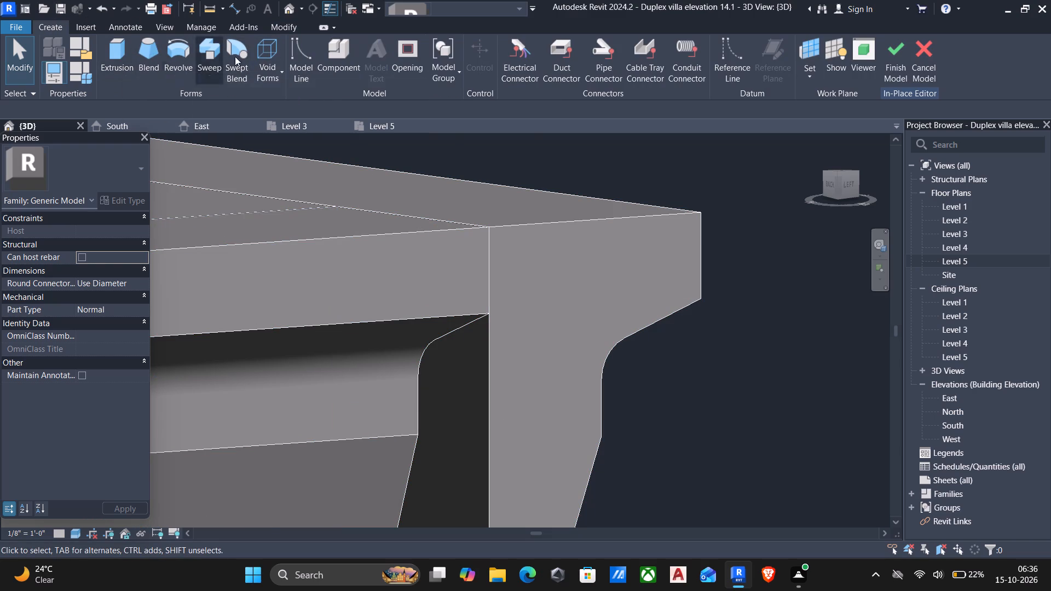
pyautogui.click(275, 68)
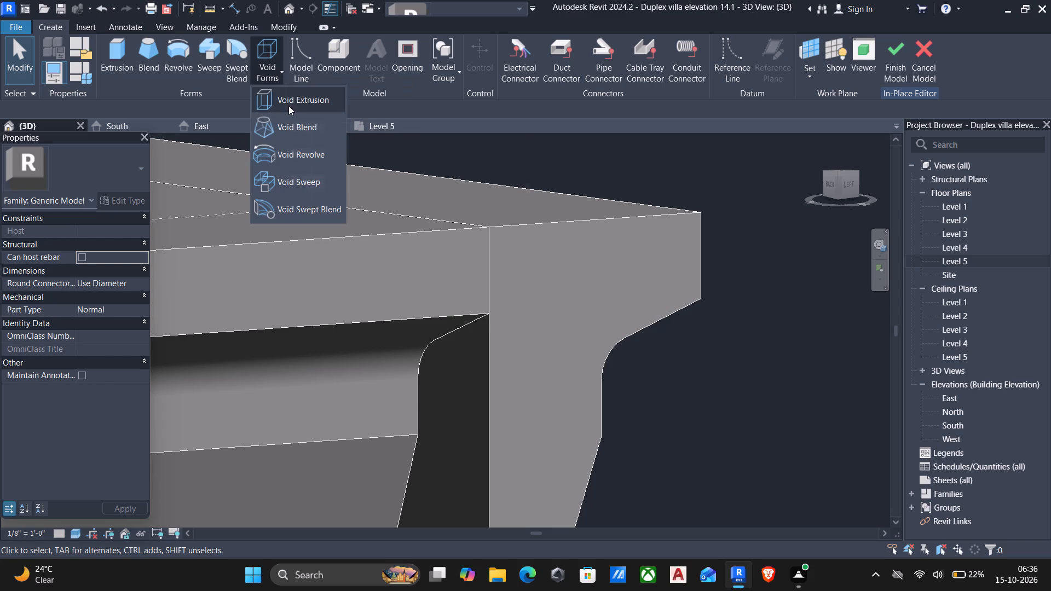
pyautogui.click(287, 102)
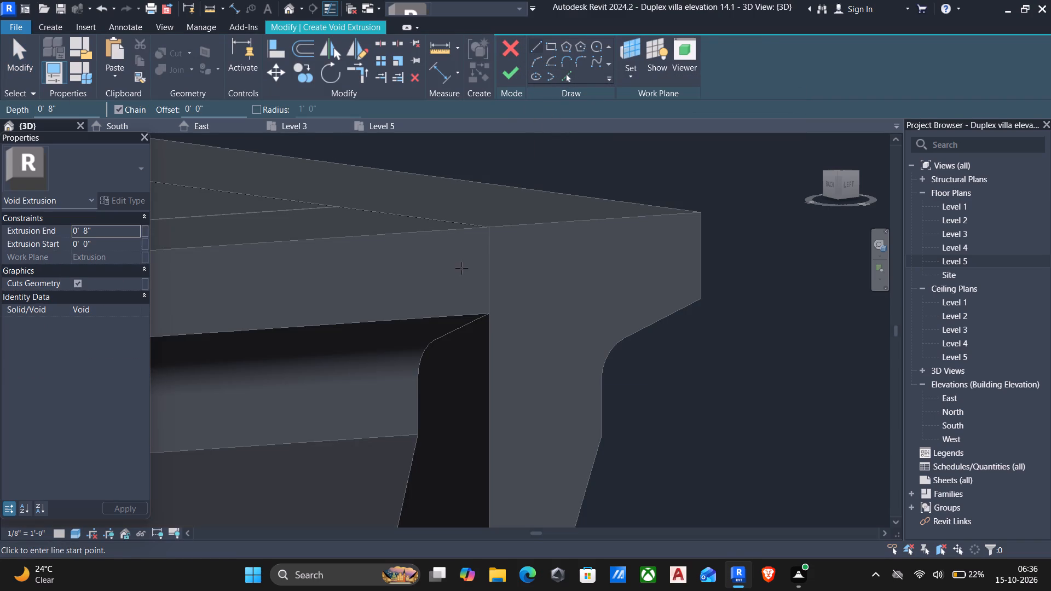
pyautogui.click(567, 77)
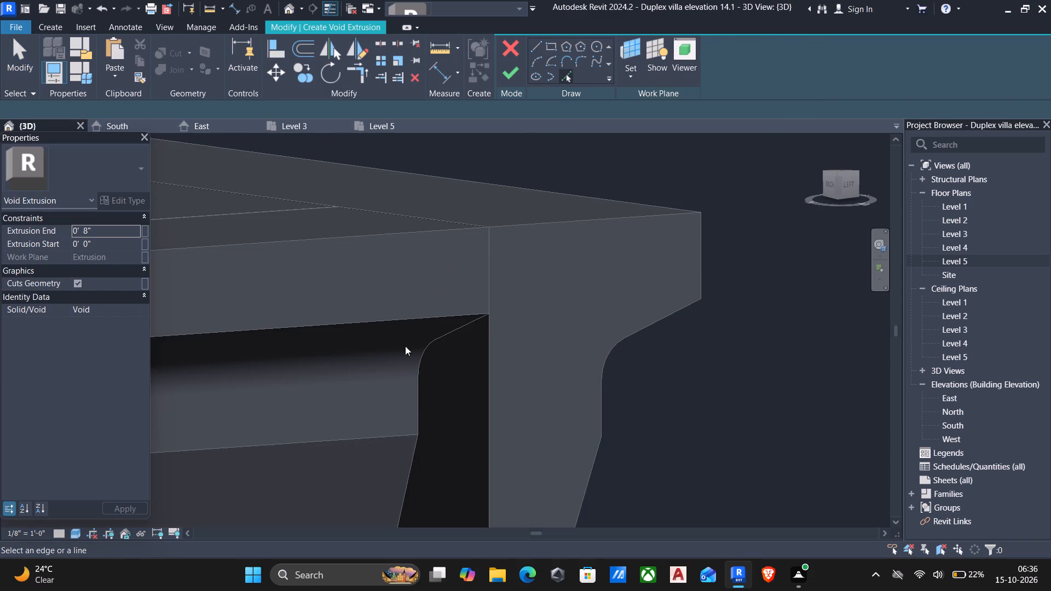
pyautogui.click(415, 394)
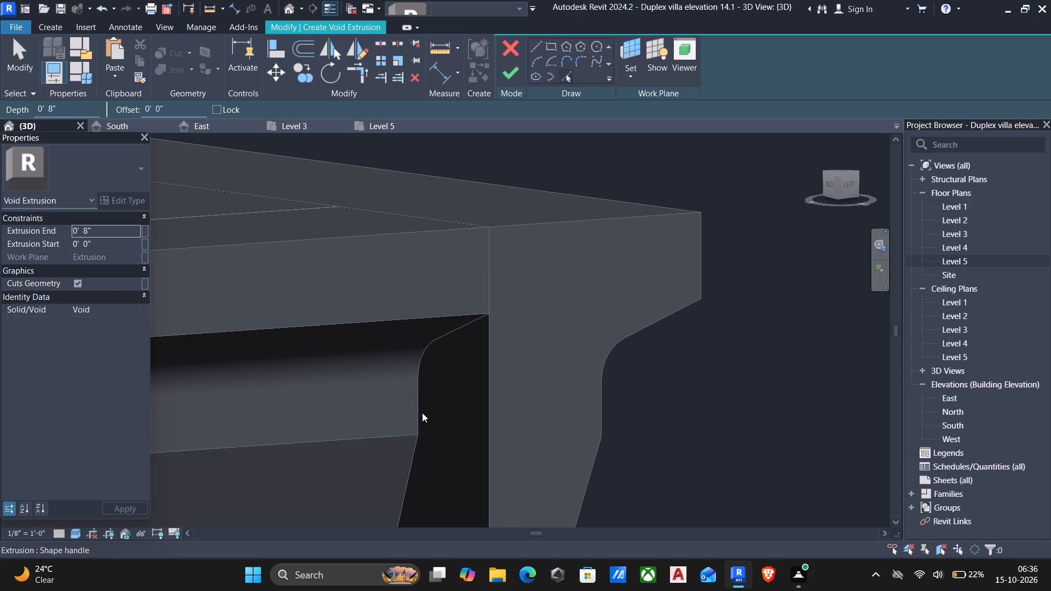
pyautogui.moveTo(421, 441); pyautogui.dragTo(425, 362, button='middle')
pyautogui.scroll(4, 407, 390)
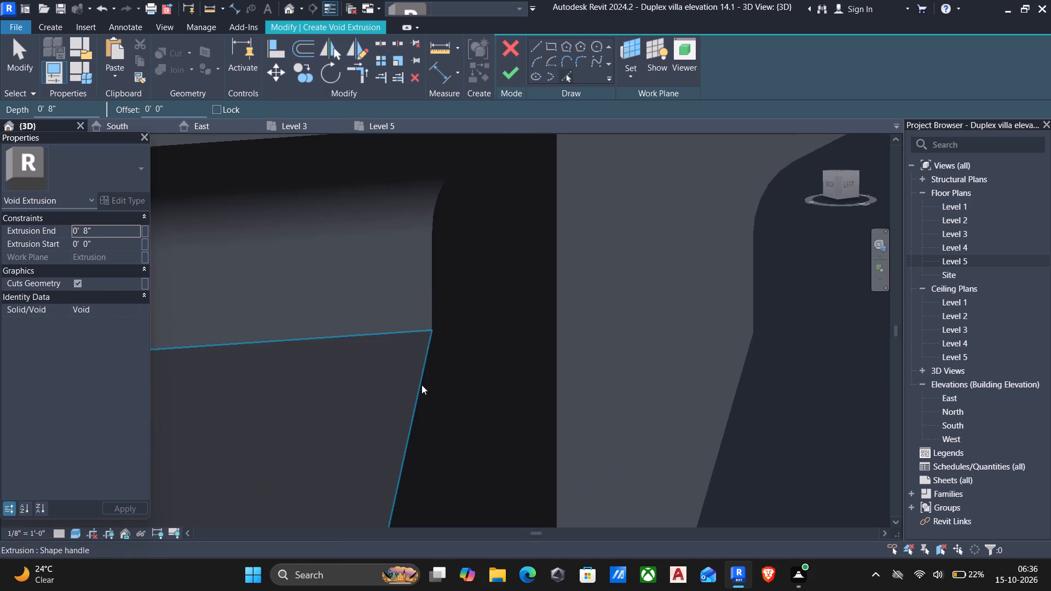
pyautogui.click(421, 385)
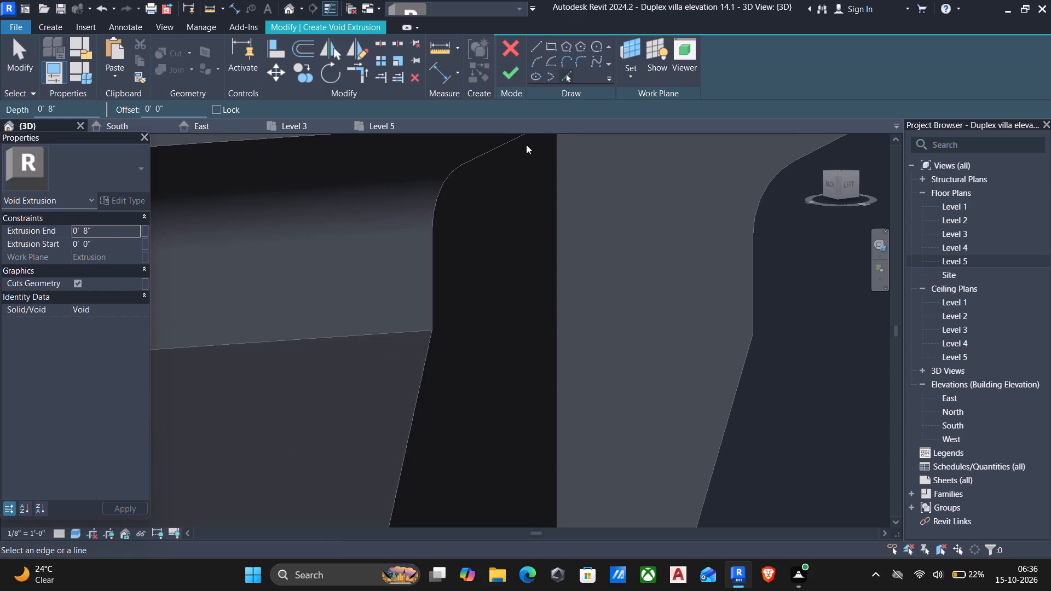
pyautogui.click(504, 147)
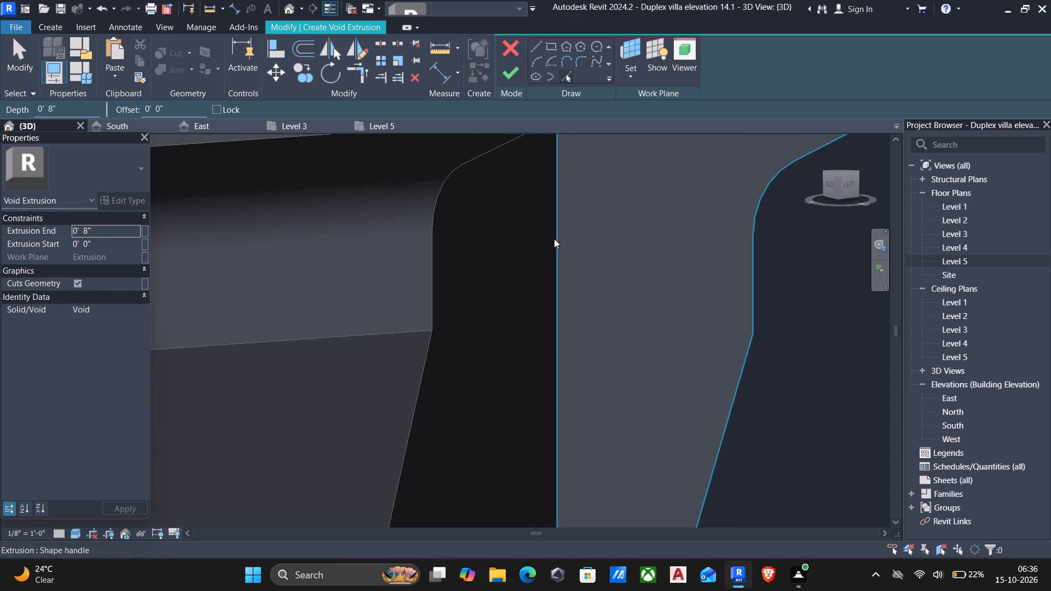
pyautogui.click(557, 244)
pyautogui.scroll(-6, 532, 276)
pyautogui.scroll(1, 497, 419)
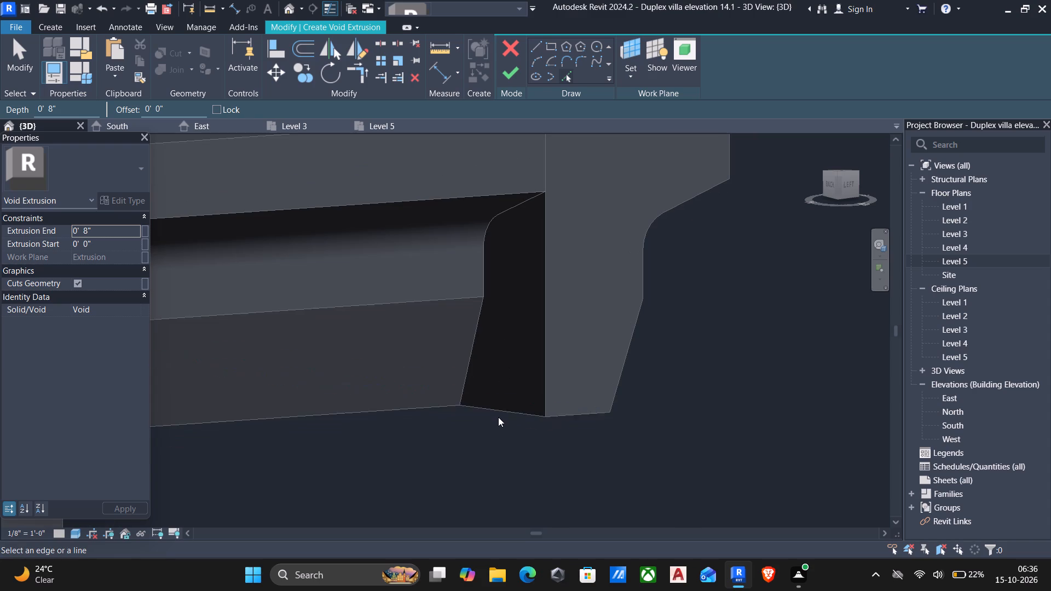
pyautogui.click(497, 411)
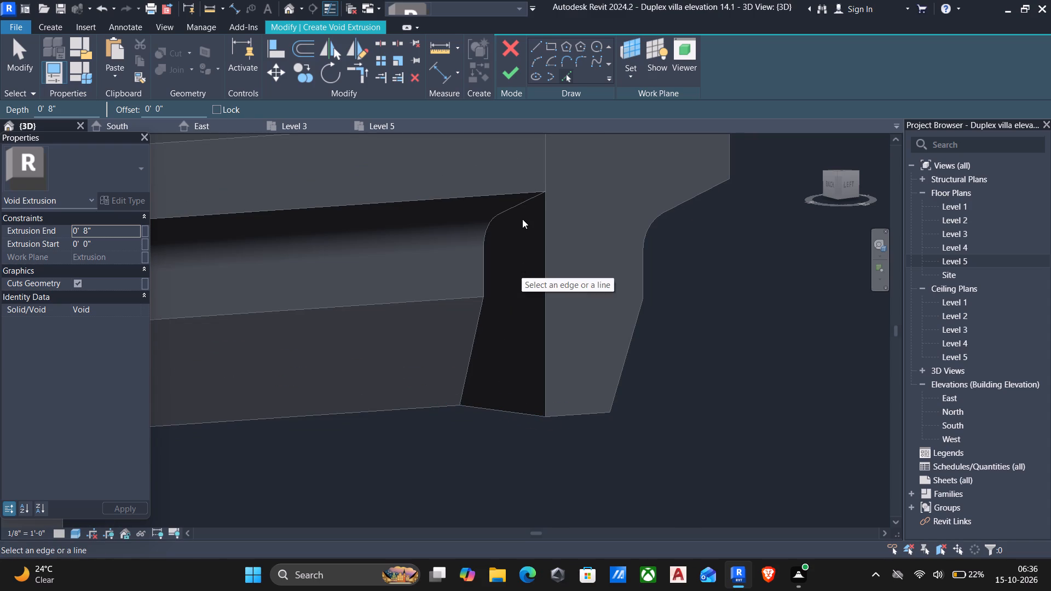
pyautogui.moveTo(522, 219); pyautogui.dragTo(505, 367, button='middle')
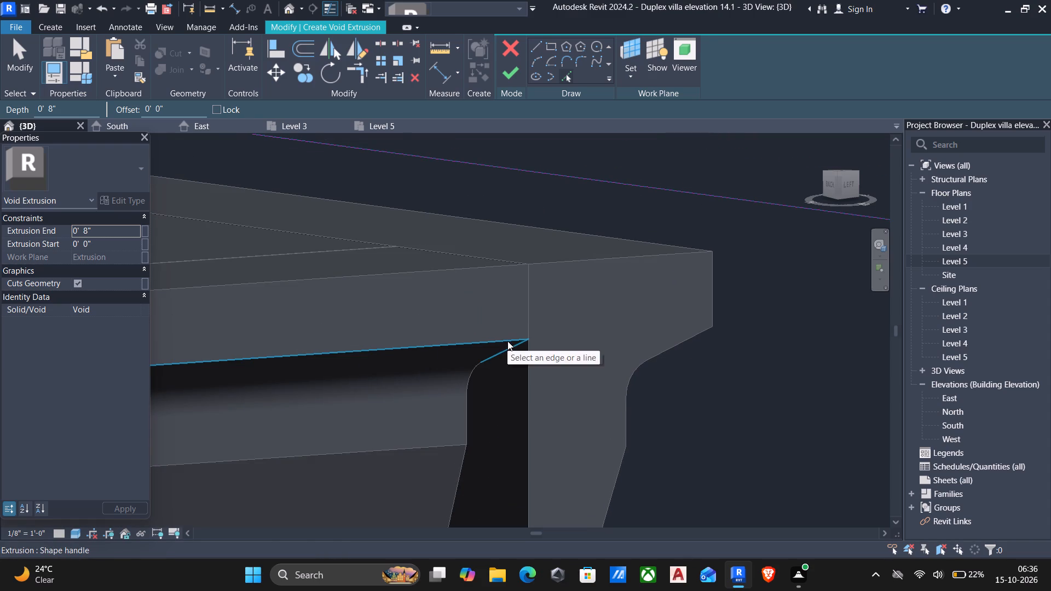
pyautogui.press('Escape')
pyautogui.press('Escape')
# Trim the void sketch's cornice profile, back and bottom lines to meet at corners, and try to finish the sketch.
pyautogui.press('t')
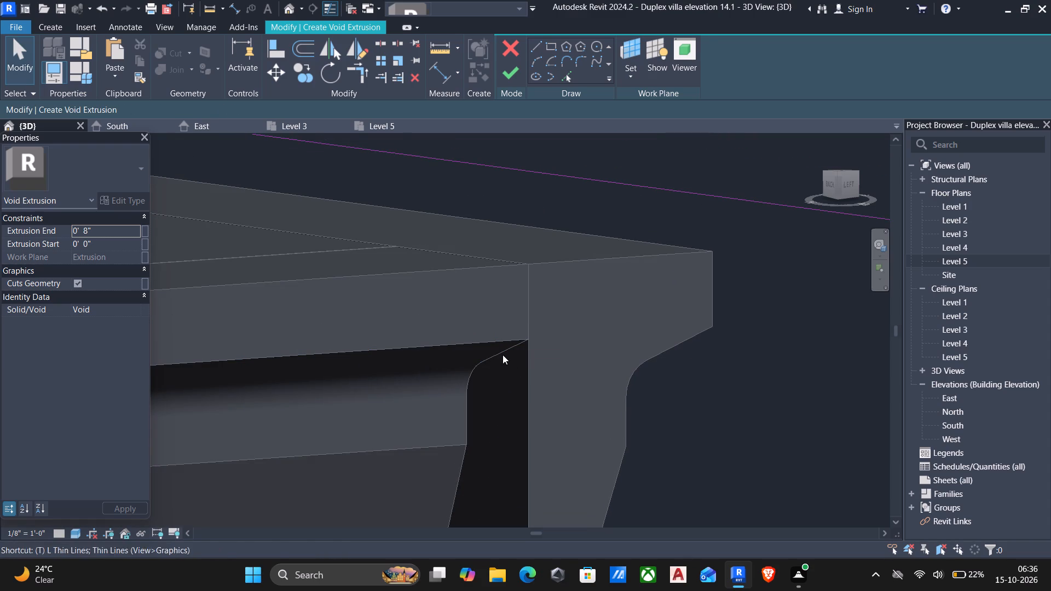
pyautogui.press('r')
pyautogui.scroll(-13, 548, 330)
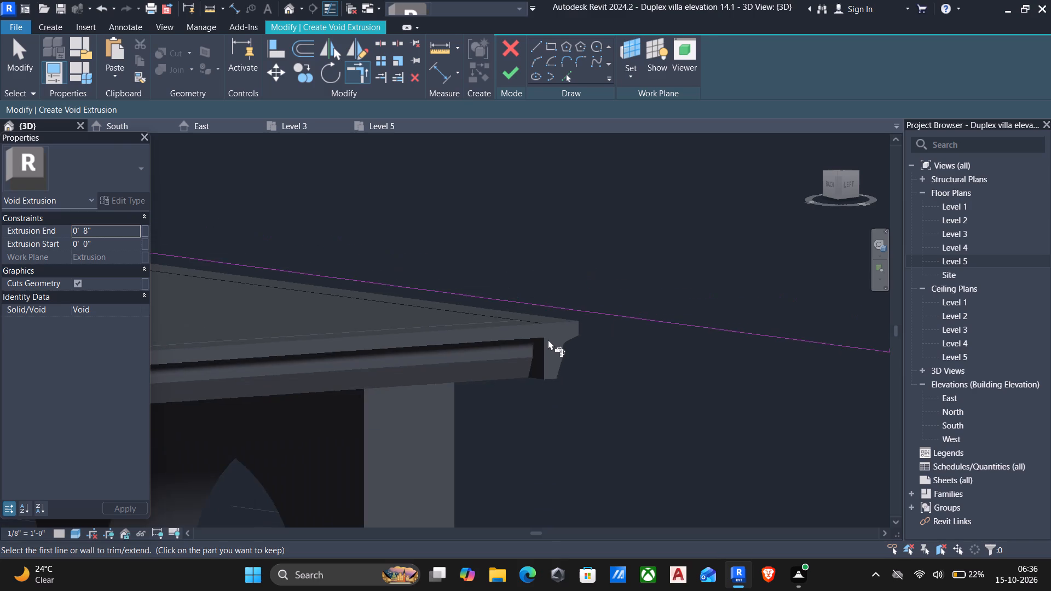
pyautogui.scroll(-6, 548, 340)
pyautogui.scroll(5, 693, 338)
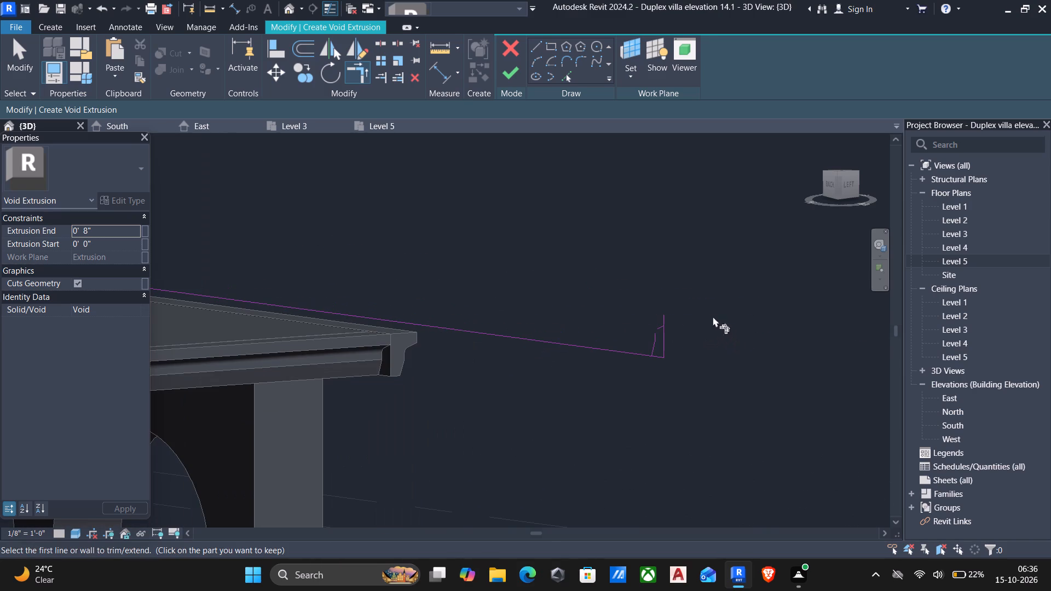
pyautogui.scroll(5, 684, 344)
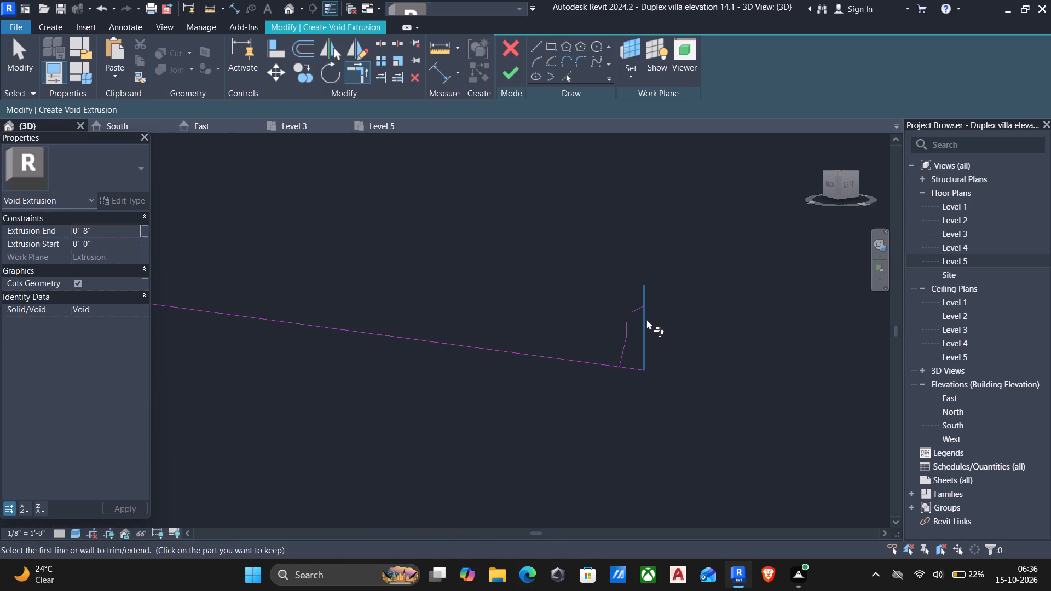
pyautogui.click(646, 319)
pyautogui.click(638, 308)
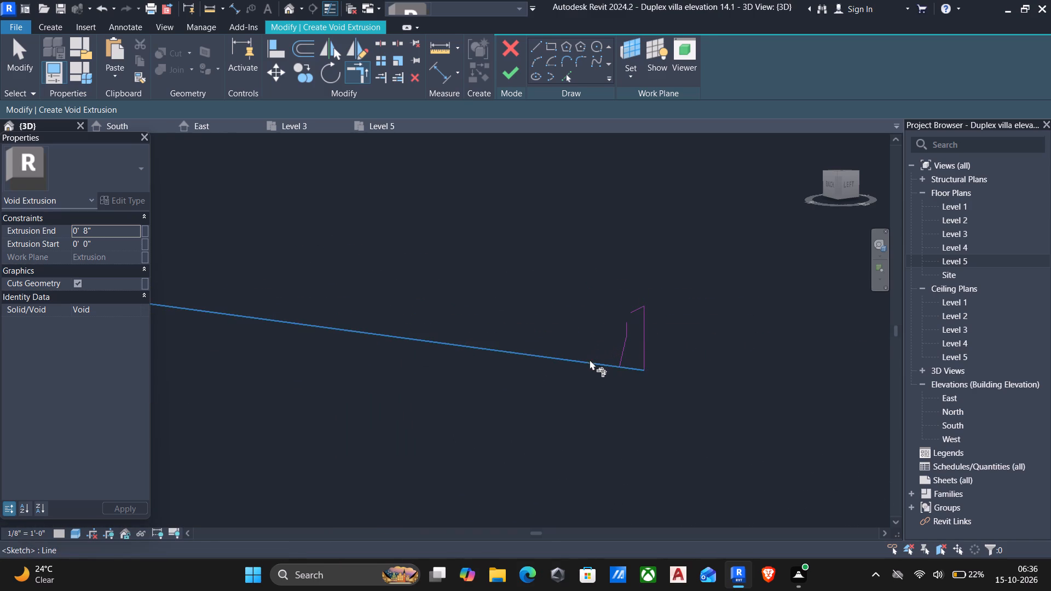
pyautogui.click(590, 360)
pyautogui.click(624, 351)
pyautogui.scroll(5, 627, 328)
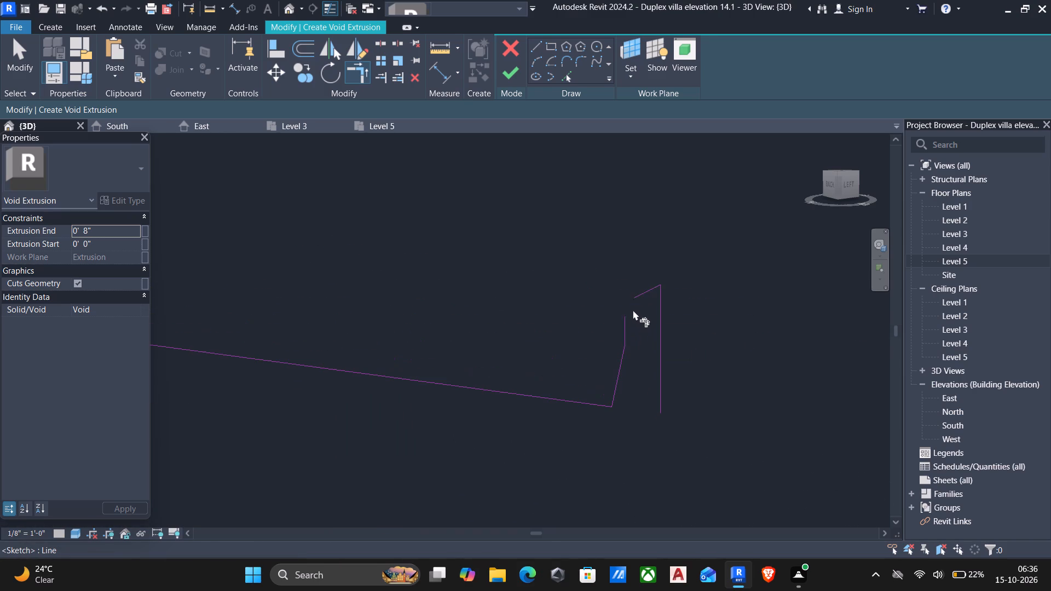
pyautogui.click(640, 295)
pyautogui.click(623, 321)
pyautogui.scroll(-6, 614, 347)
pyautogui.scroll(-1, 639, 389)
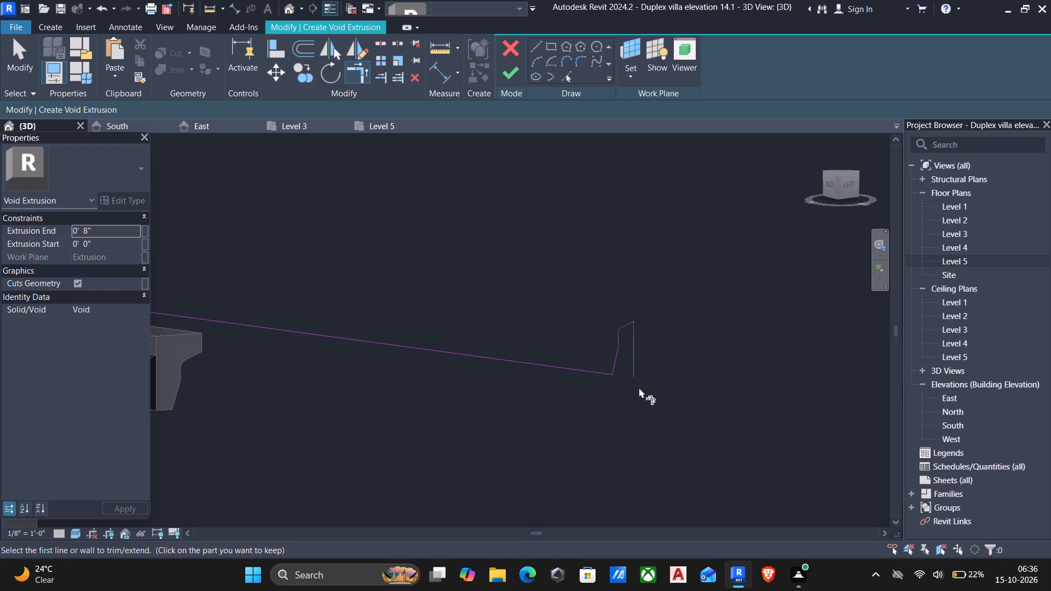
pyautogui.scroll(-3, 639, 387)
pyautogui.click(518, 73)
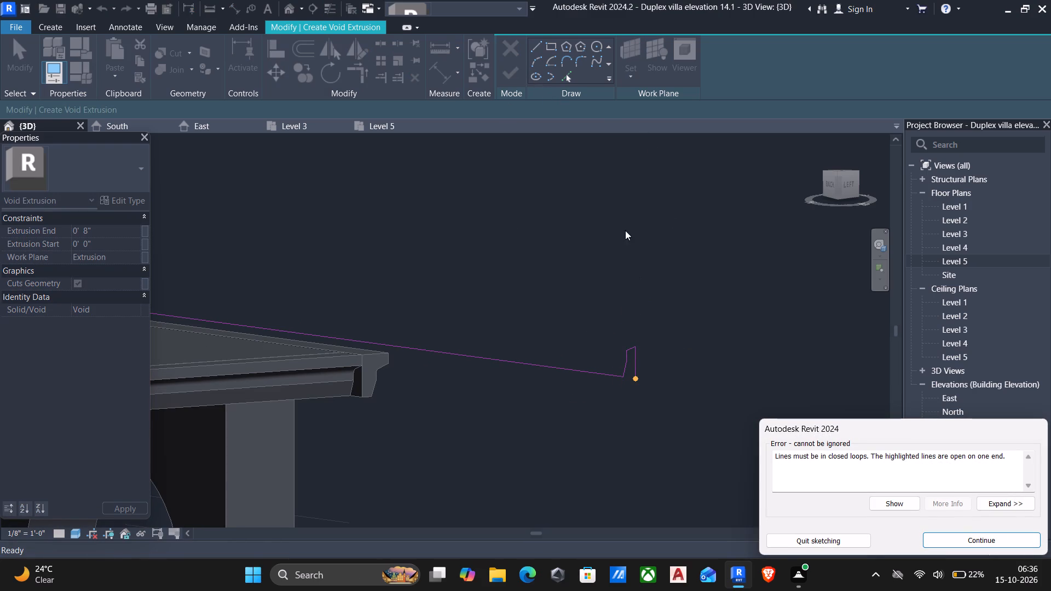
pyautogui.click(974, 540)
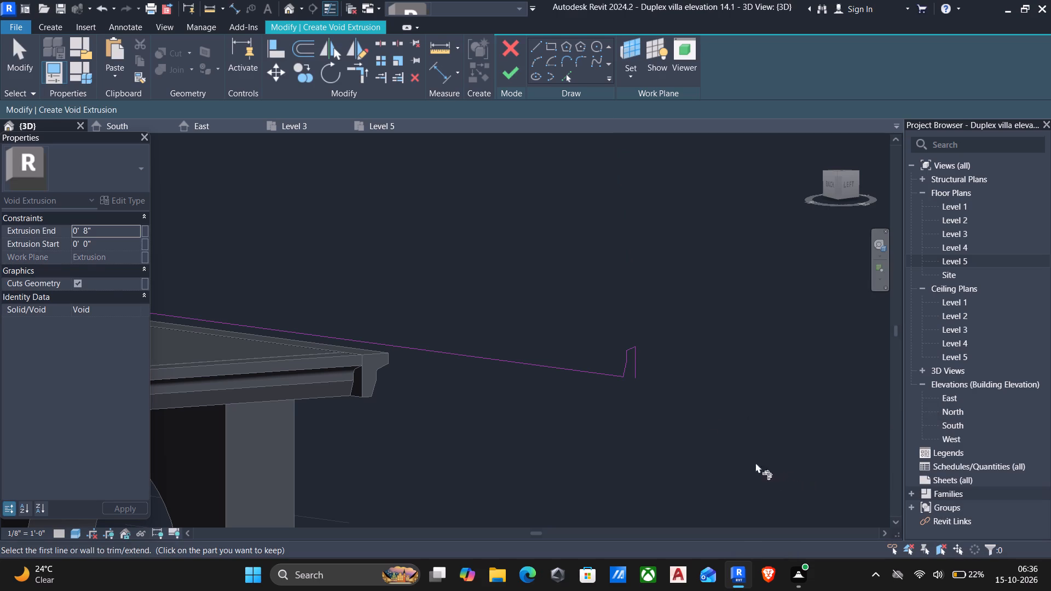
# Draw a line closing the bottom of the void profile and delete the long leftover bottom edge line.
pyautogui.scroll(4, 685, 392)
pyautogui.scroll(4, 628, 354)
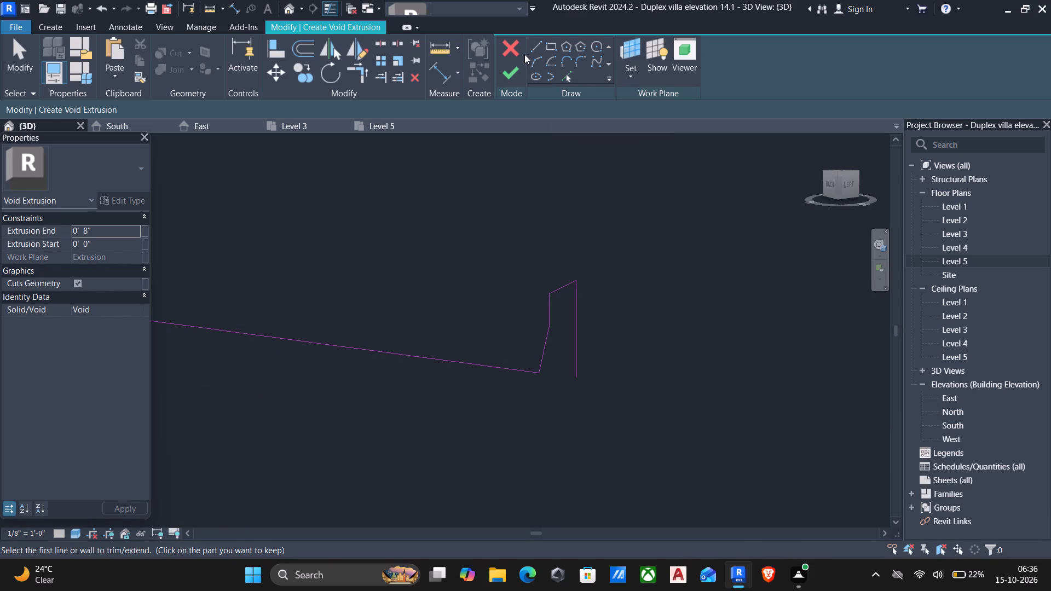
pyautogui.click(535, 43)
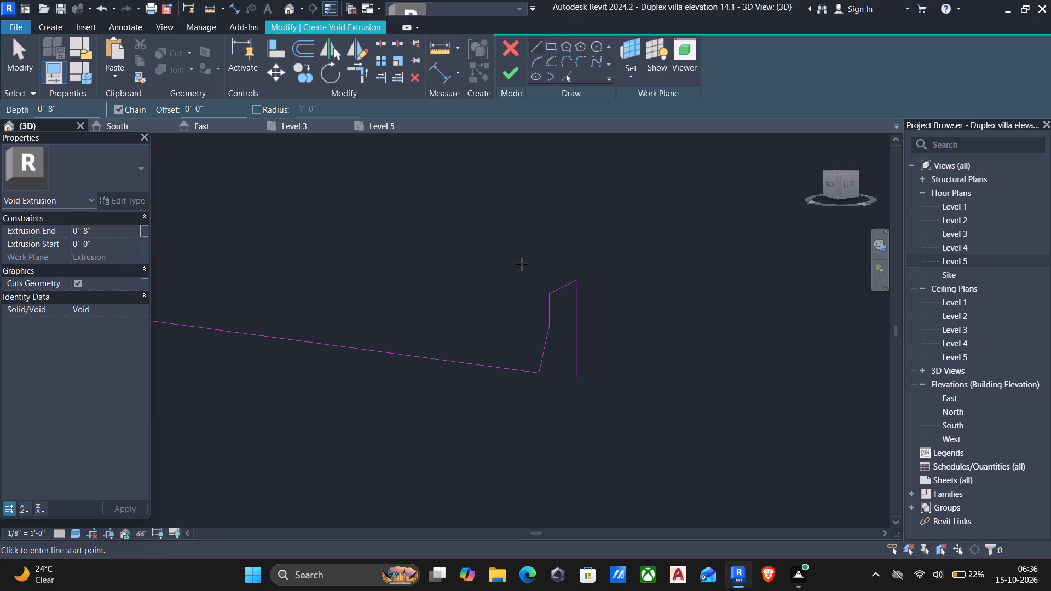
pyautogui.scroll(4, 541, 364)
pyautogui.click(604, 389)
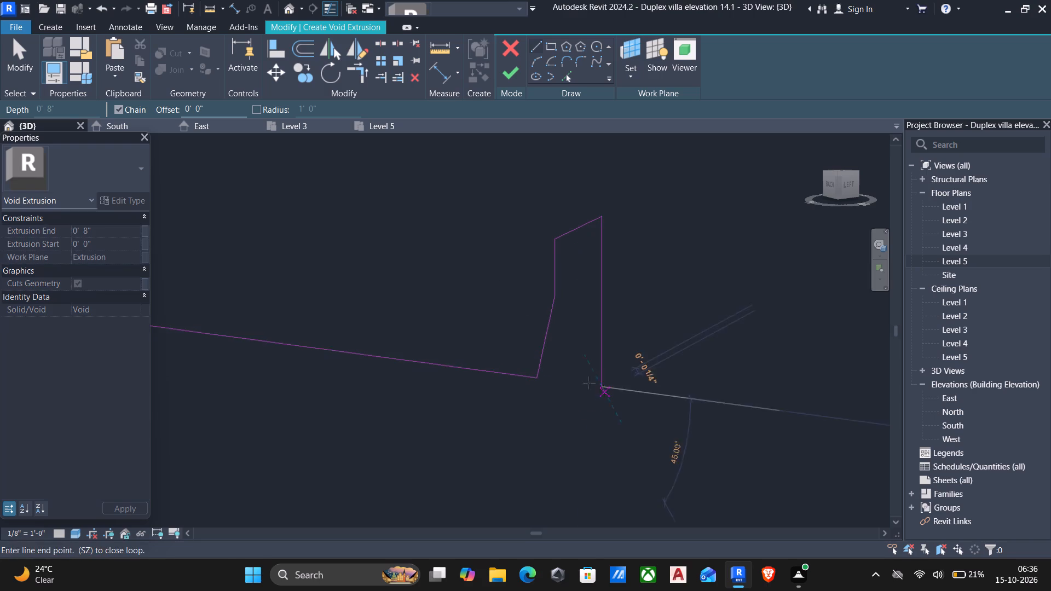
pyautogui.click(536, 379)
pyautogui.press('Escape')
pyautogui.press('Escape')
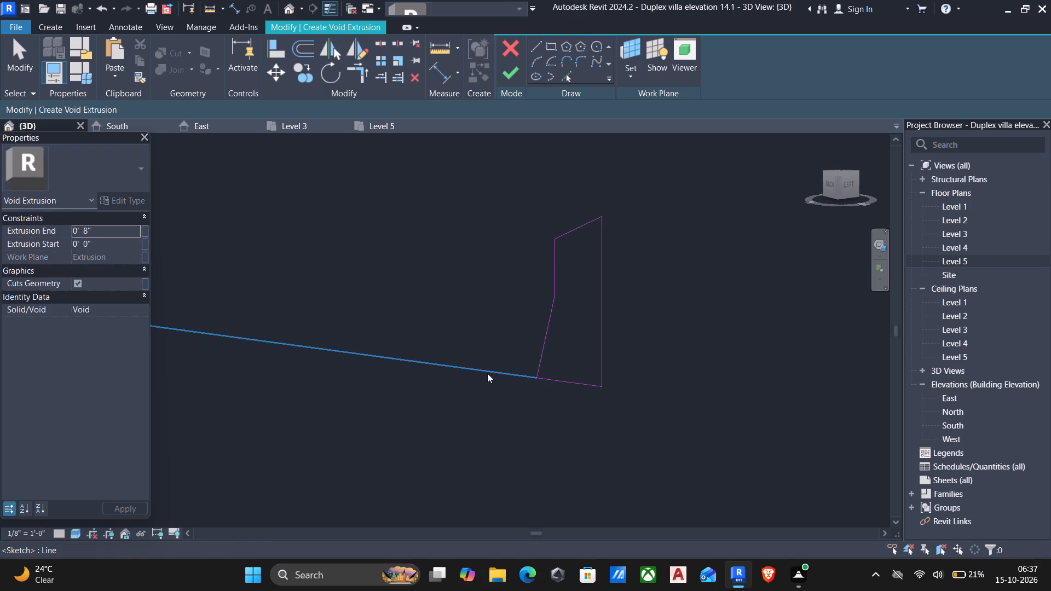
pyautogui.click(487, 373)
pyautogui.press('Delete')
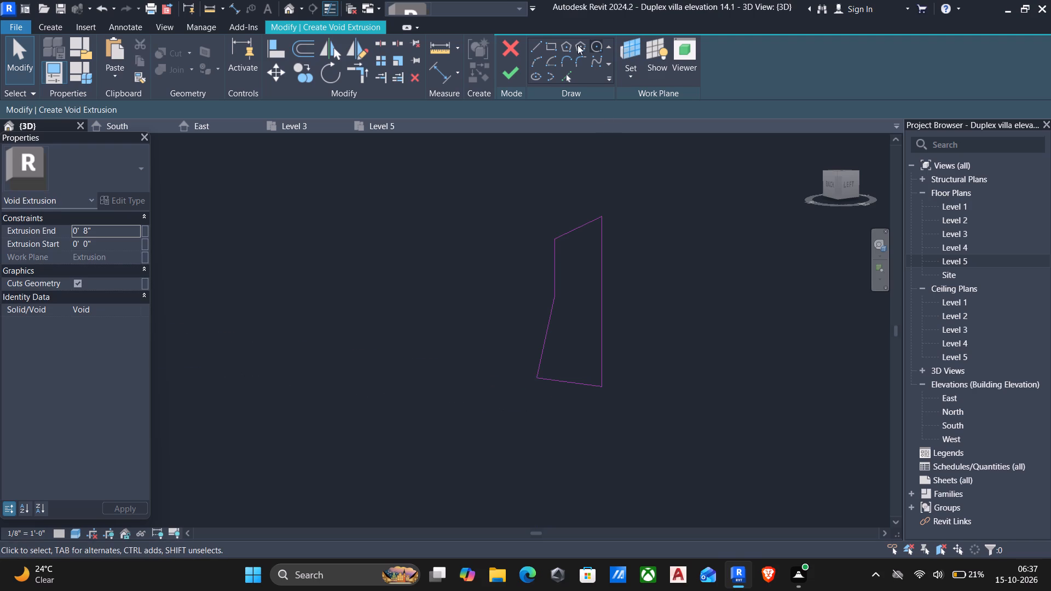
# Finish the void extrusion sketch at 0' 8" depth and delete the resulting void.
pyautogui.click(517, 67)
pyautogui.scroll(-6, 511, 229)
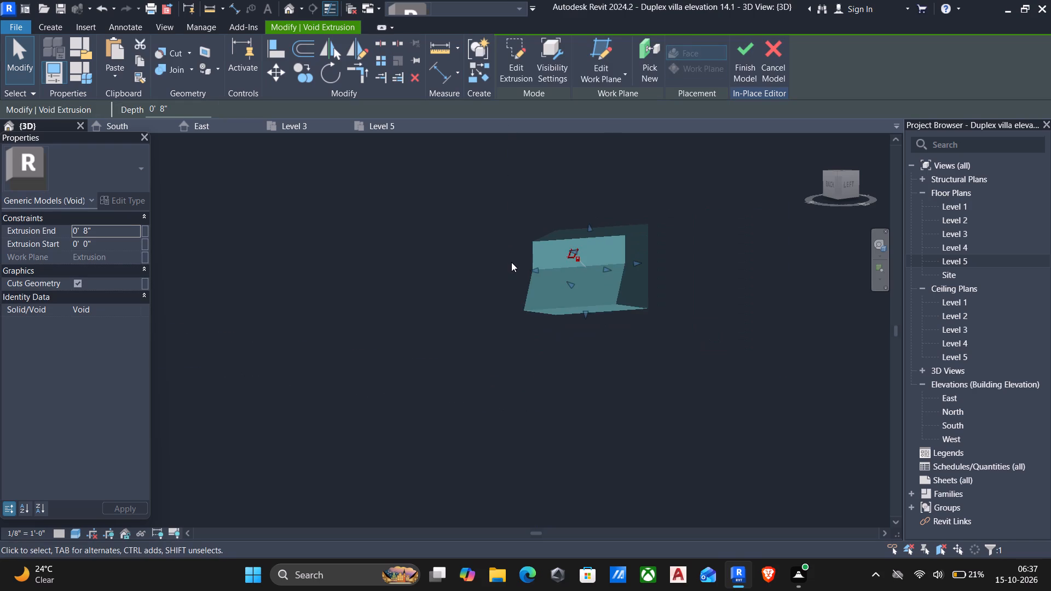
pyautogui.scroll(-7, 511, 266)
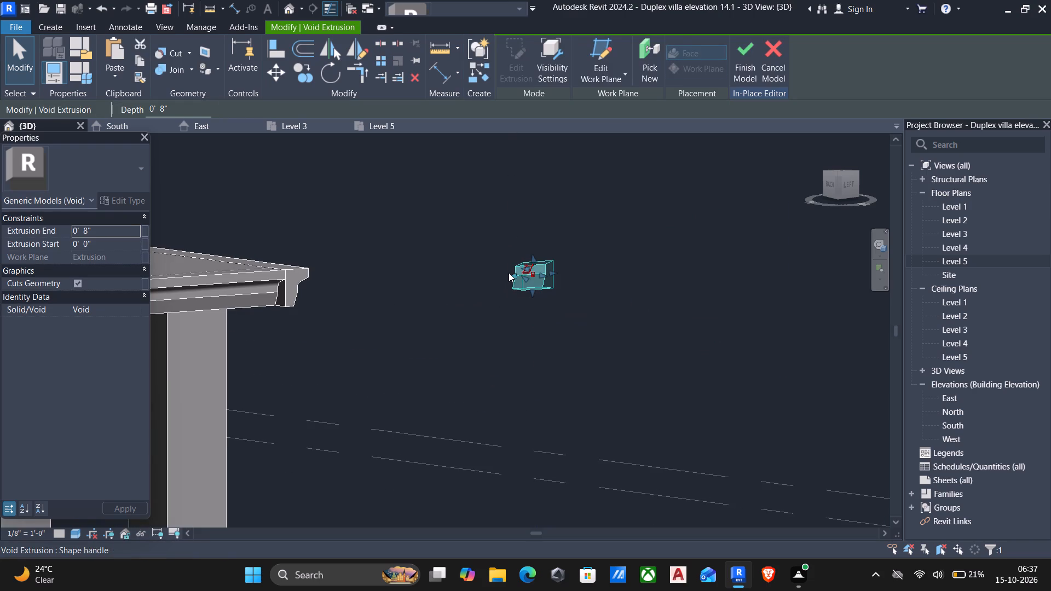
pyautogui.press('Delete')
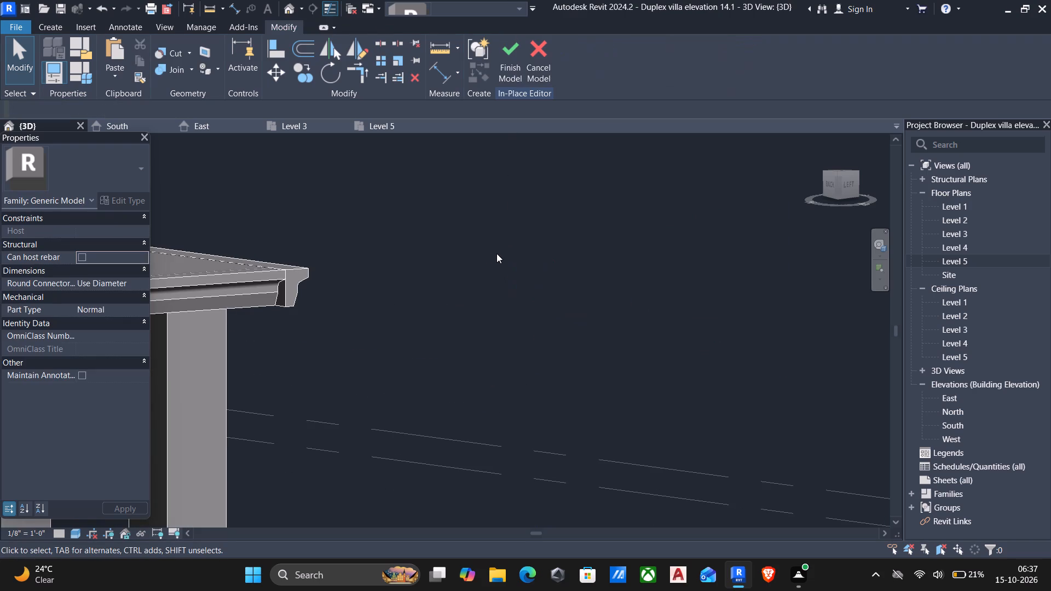
# Return to the upper cornice corner and set the 3D view's visual style to Wireframe.
pyautogui.moveTo(445, 238); pyautogui.dragTo(671, 286, button='middle')
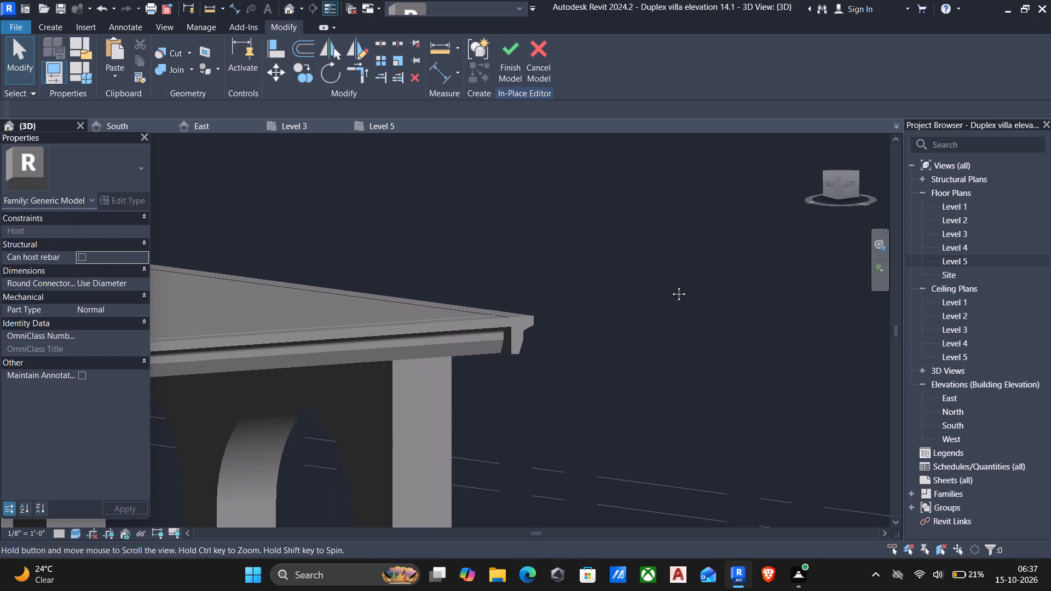
pyautogui.moveTo(671, 286); pyautogui.dragTo(670, 229, button='middle')
pyautogui.scroll(10, 506, 296)
pyautogui.moveTo(500, 276); pyautogui.dragTo(516, 299, button='middle')
pyautogui.click(71, 531)
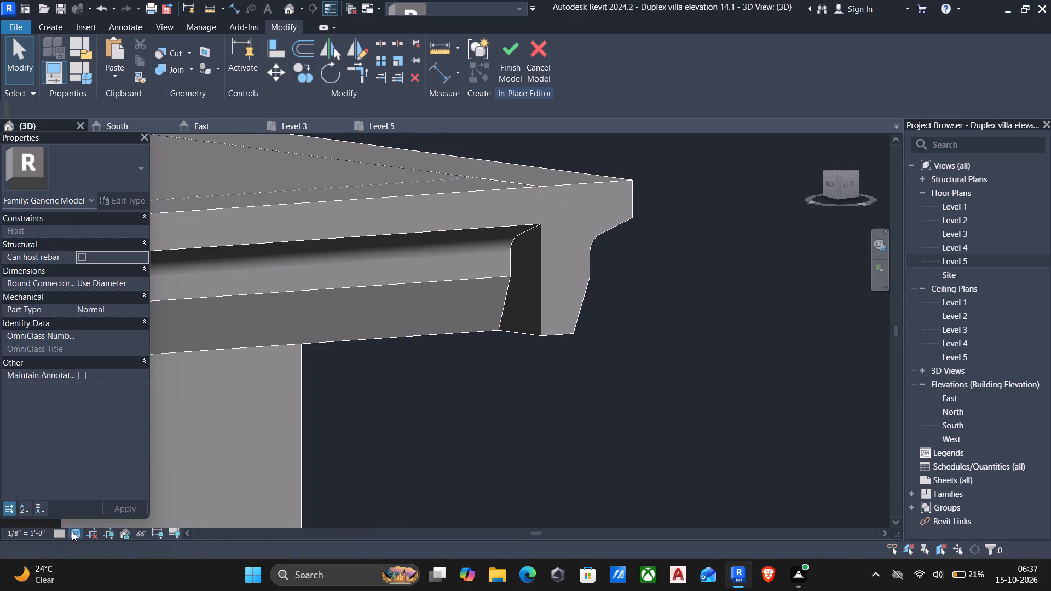
pyautogui.click(104, 450)
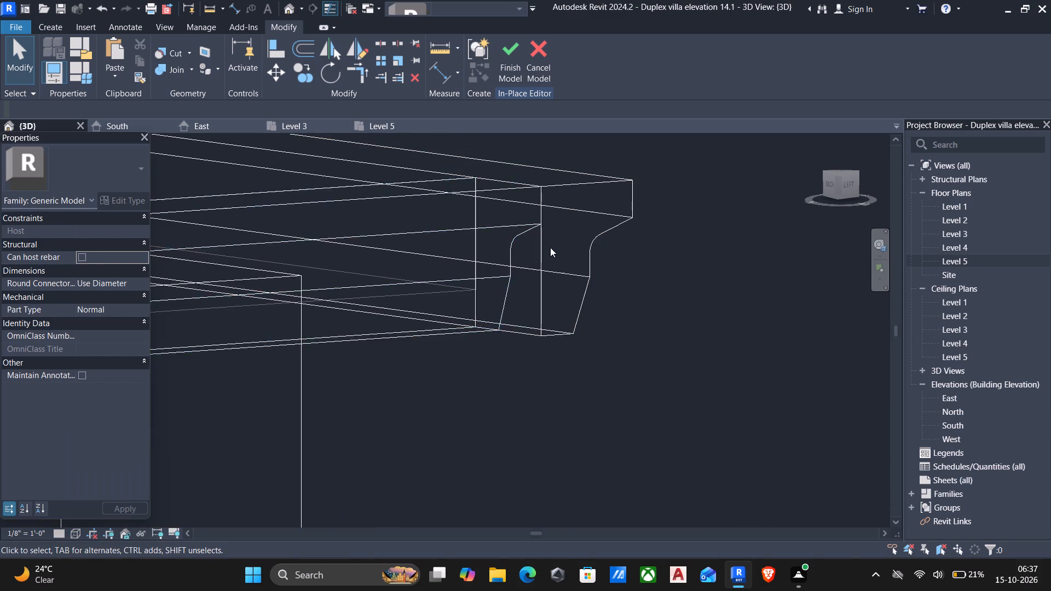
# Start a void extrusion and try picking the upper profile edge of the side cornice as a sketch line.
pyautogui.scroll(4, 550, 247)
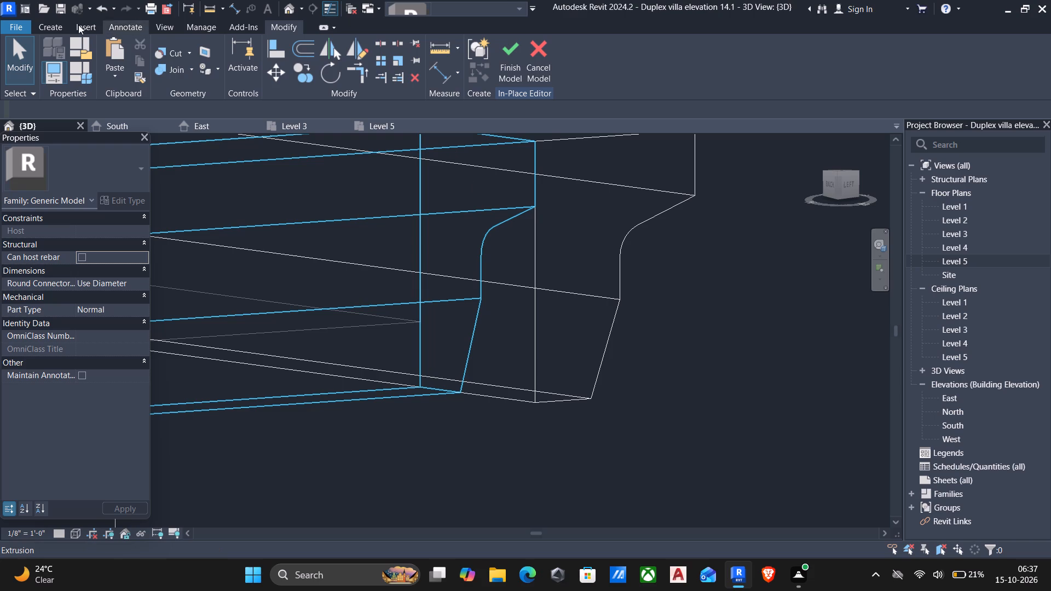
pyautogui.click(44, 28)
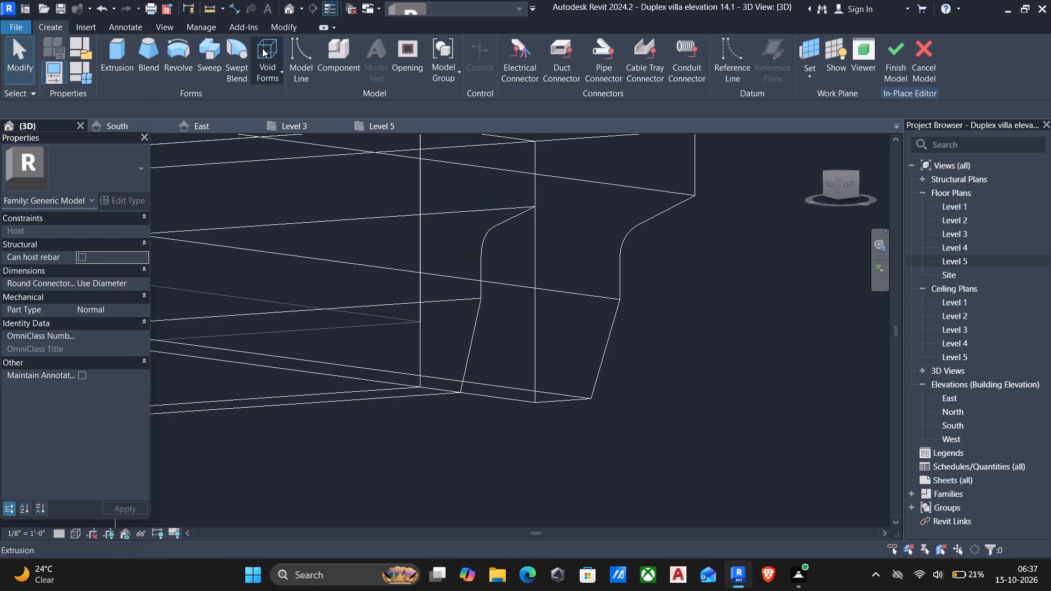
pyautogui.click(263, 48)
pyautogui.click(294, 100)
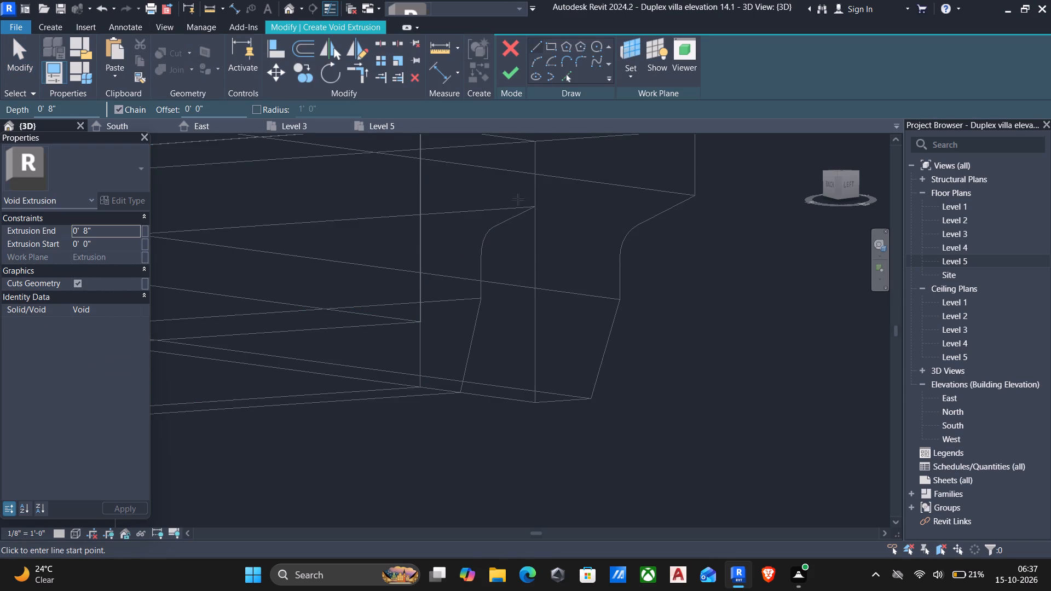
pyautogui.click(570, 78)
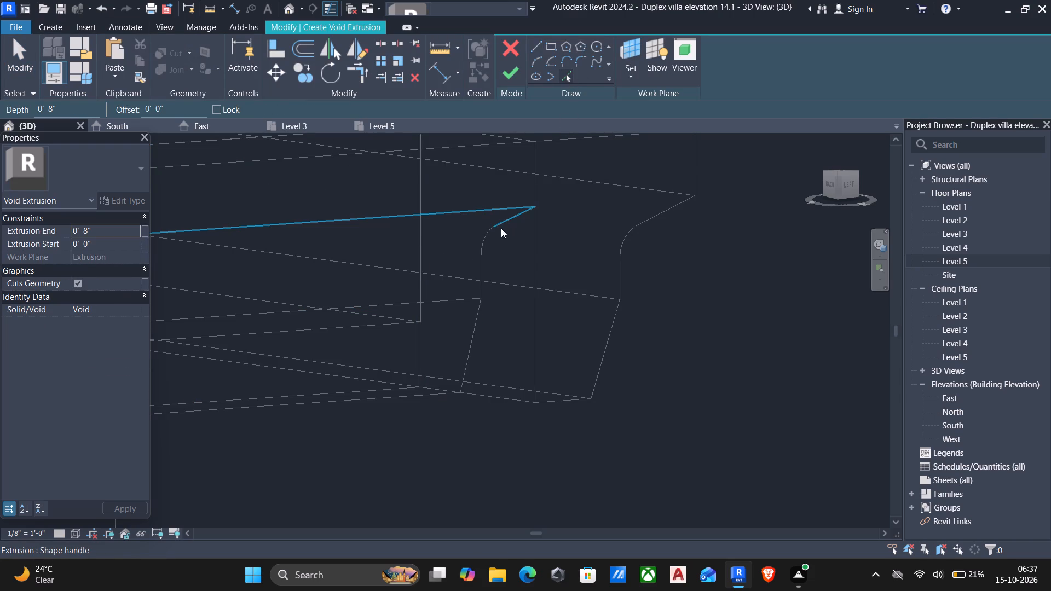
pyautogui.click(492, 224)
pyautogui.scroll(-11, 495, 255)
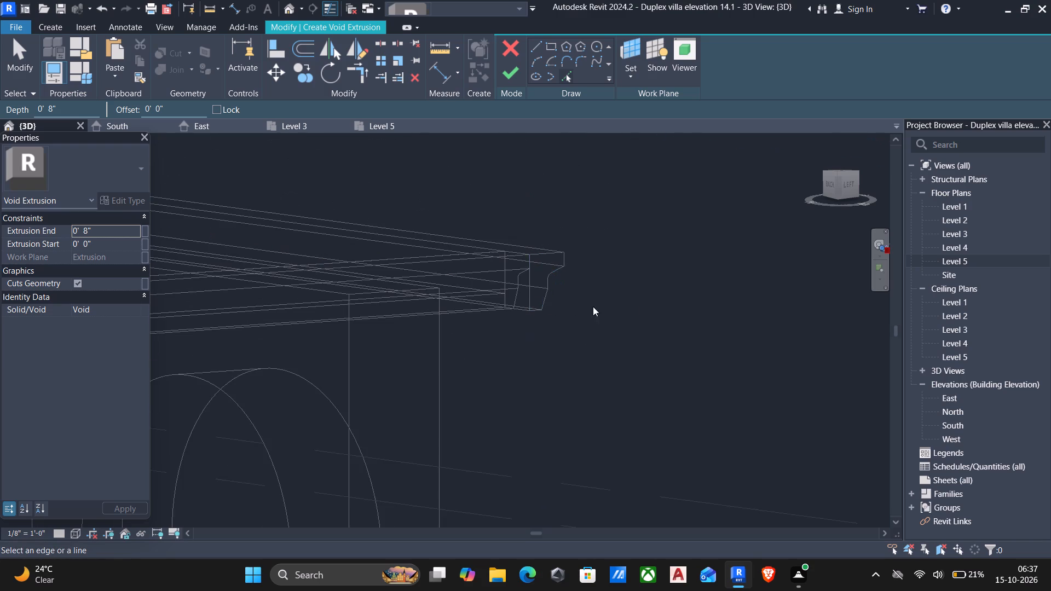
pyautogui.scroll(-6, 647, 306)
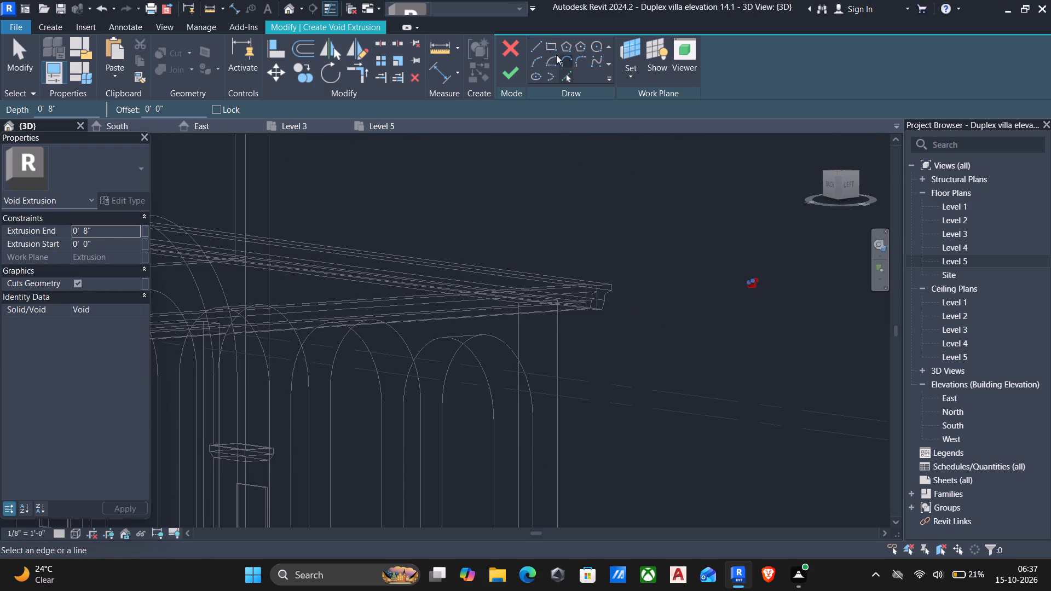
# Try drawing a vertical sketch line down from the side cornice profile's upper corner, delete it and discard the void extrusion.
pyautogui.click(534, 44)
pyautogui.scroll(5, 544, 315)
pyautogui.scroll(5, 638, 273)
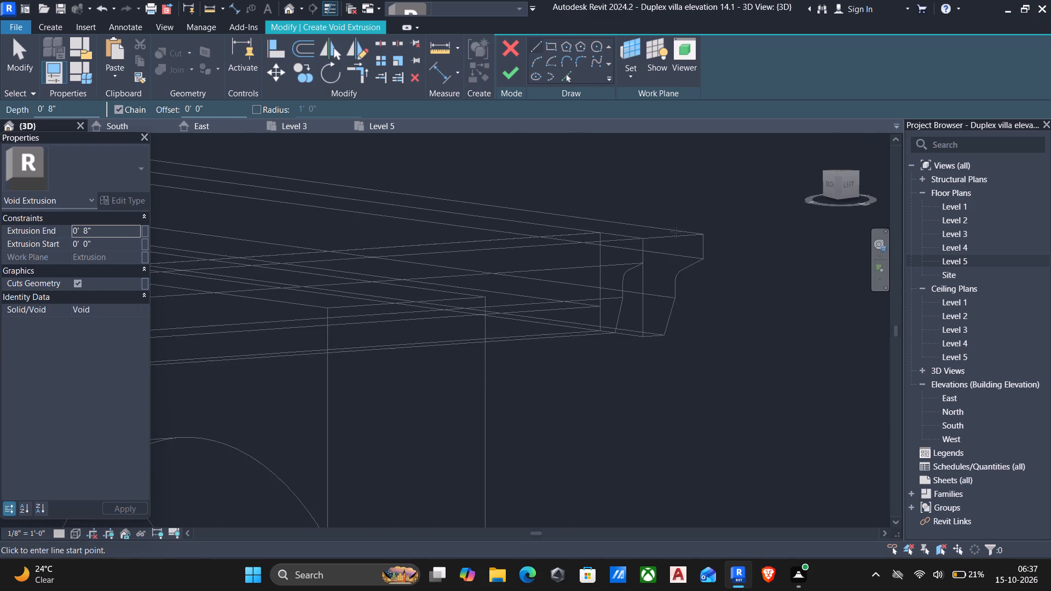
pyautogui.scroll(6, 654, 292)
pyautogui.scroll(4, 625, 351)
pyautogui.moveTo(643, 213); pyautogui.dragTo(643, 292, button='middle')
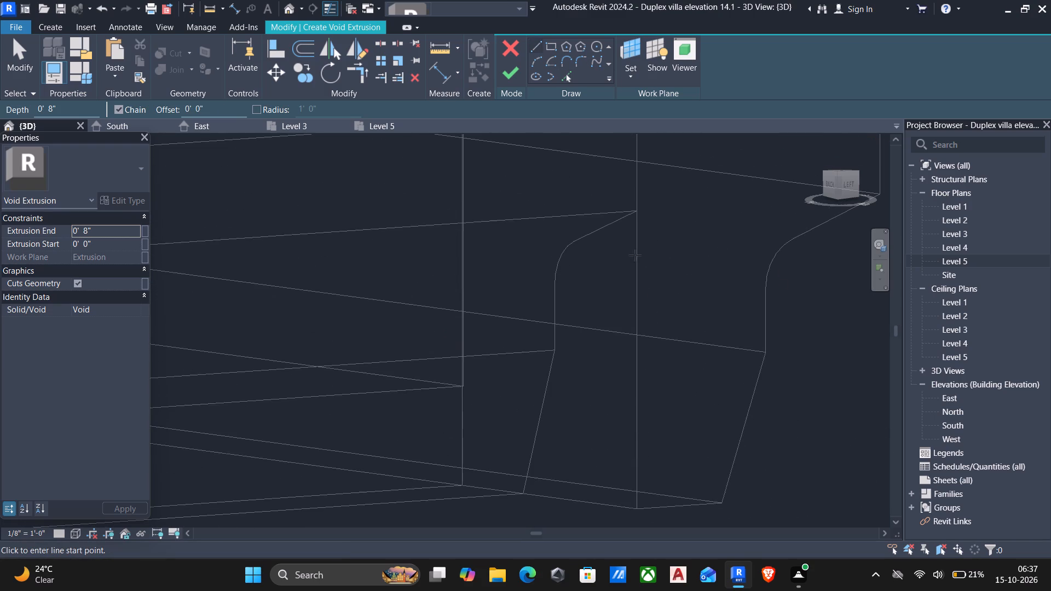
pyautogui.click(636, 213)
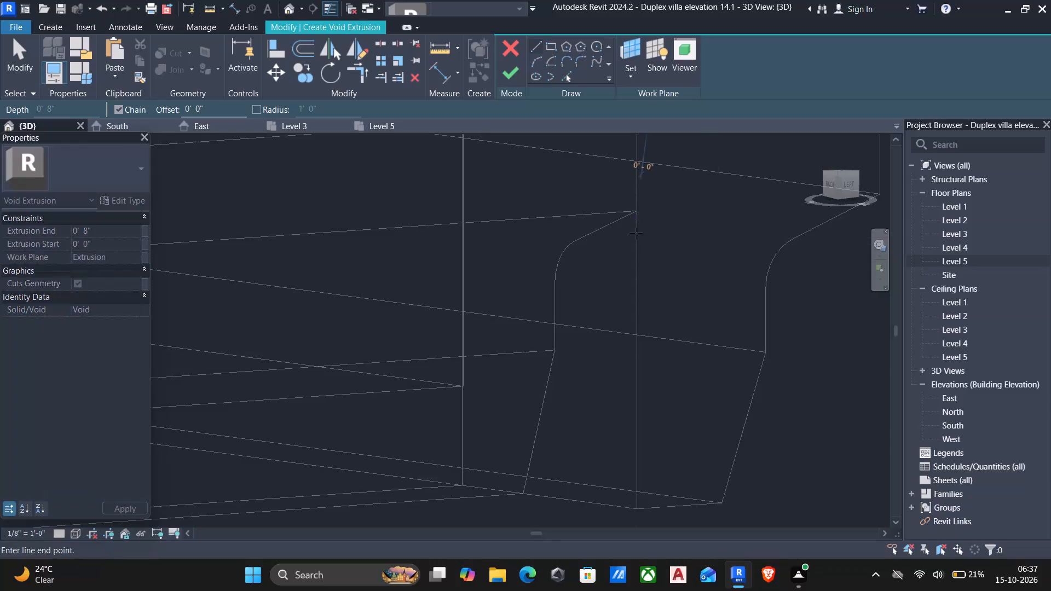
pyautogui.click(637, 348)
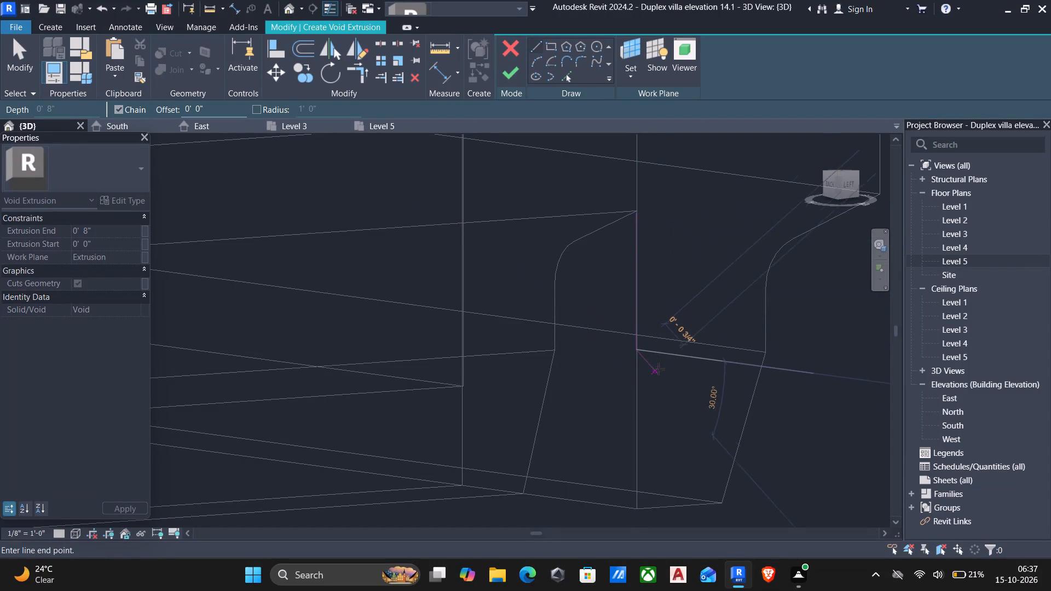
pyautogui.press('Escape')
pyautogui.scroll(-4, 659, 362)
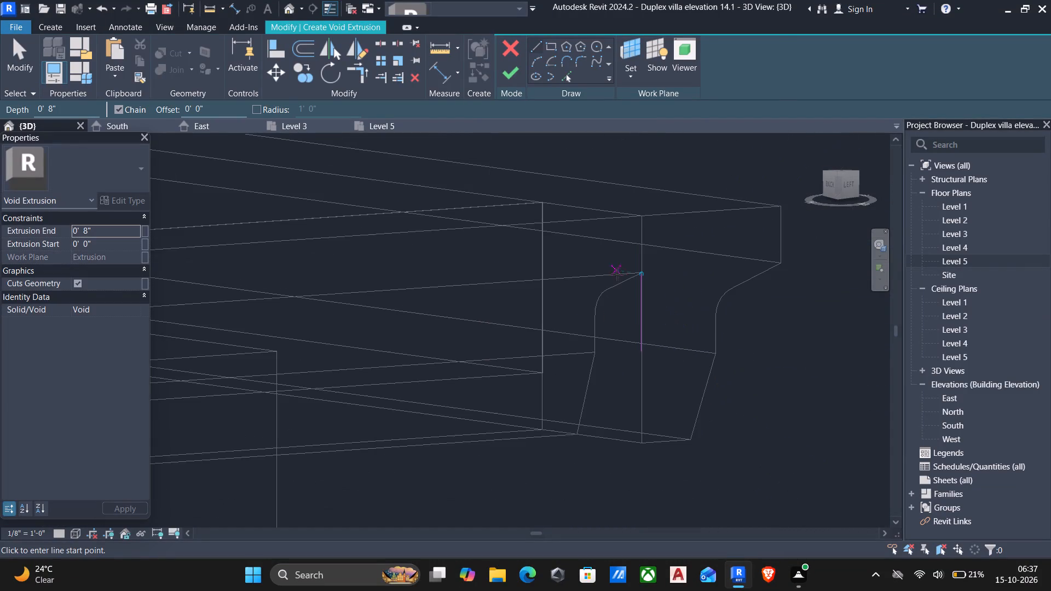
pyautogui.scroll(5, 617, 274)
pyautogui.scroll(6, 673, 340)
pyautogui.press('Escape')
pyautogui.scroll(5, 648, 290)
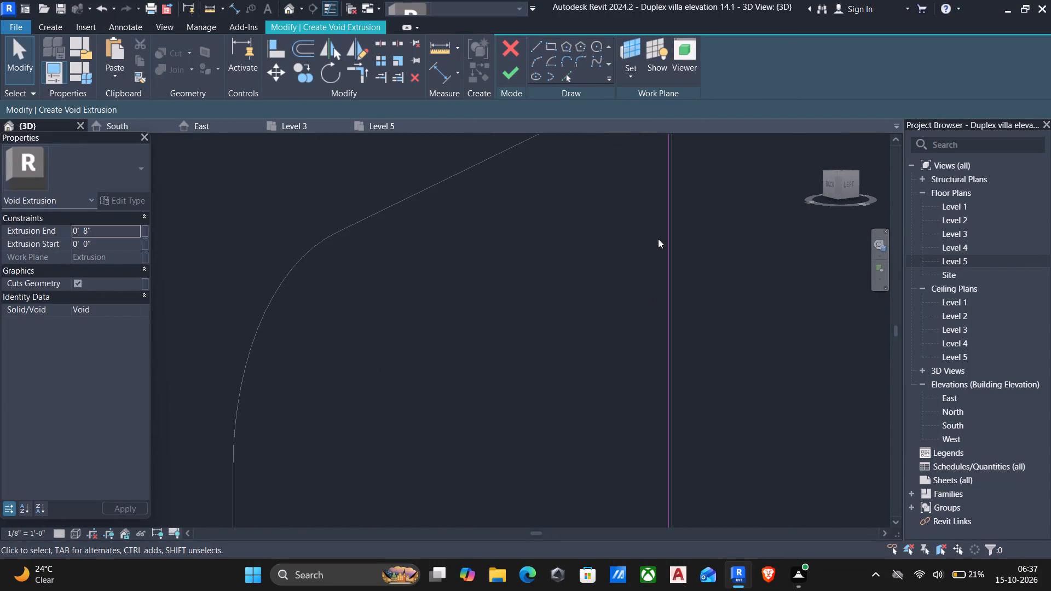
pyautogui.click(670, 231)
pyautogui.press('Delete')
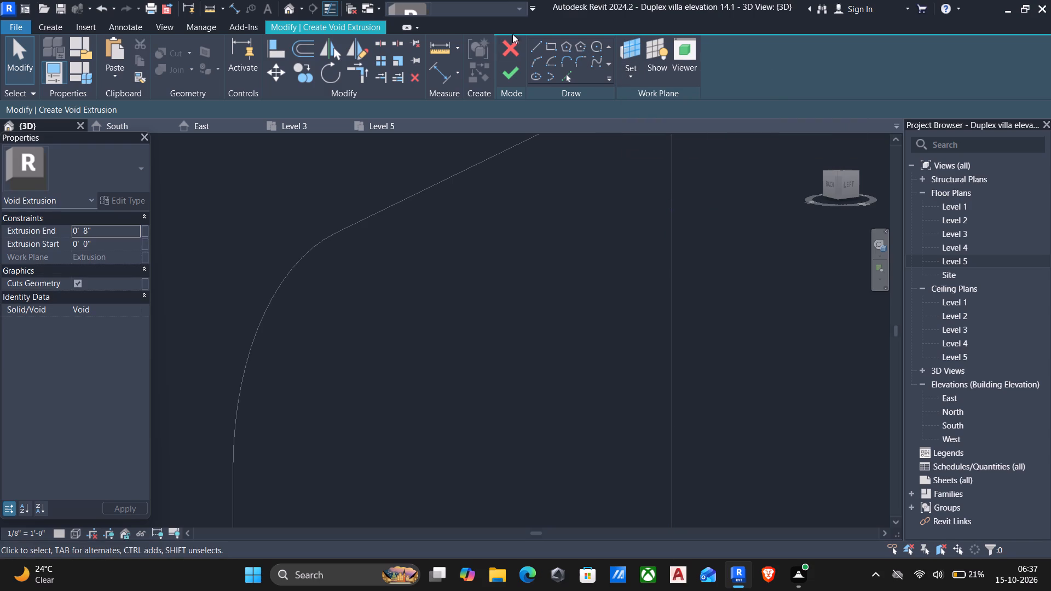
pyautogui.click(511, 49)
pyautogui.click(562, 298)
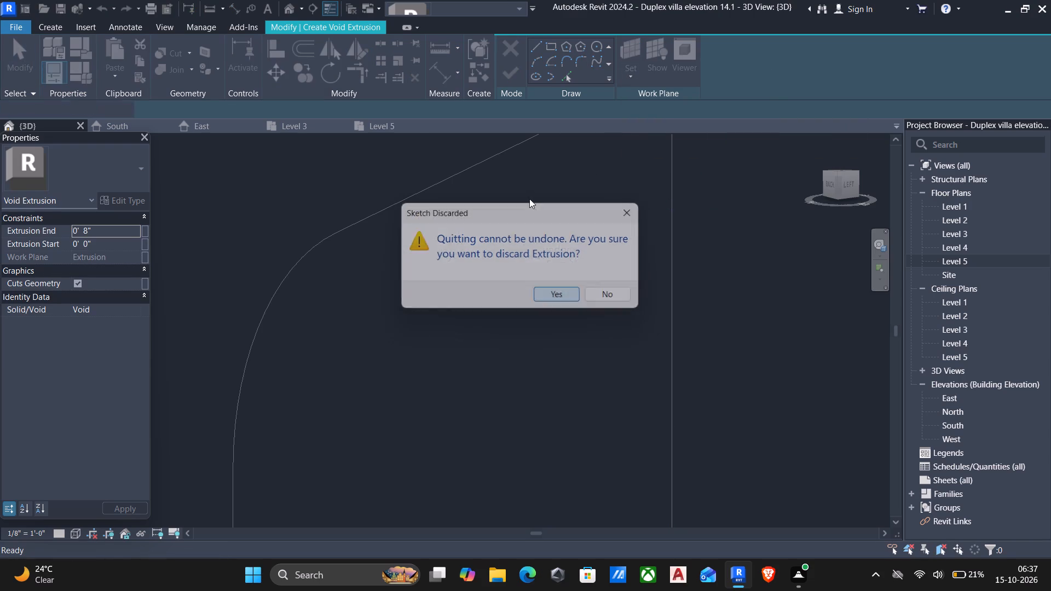
# Set the 3D view of the cornice corner to Coarse detail level and Shaded visual style.
pyautogui.click(42, 29)
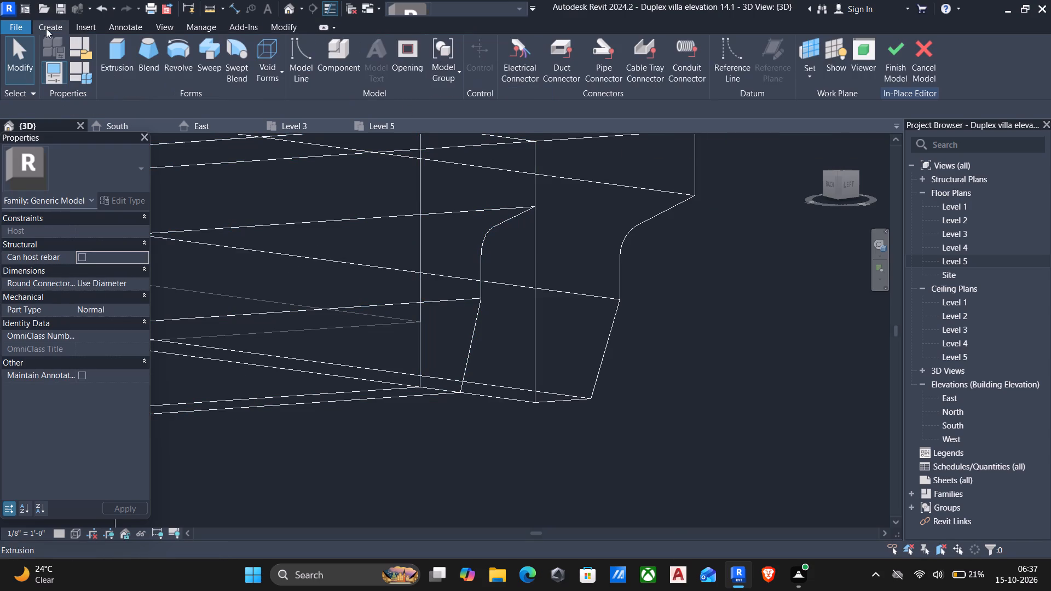
pyautogui.click(262, 53)
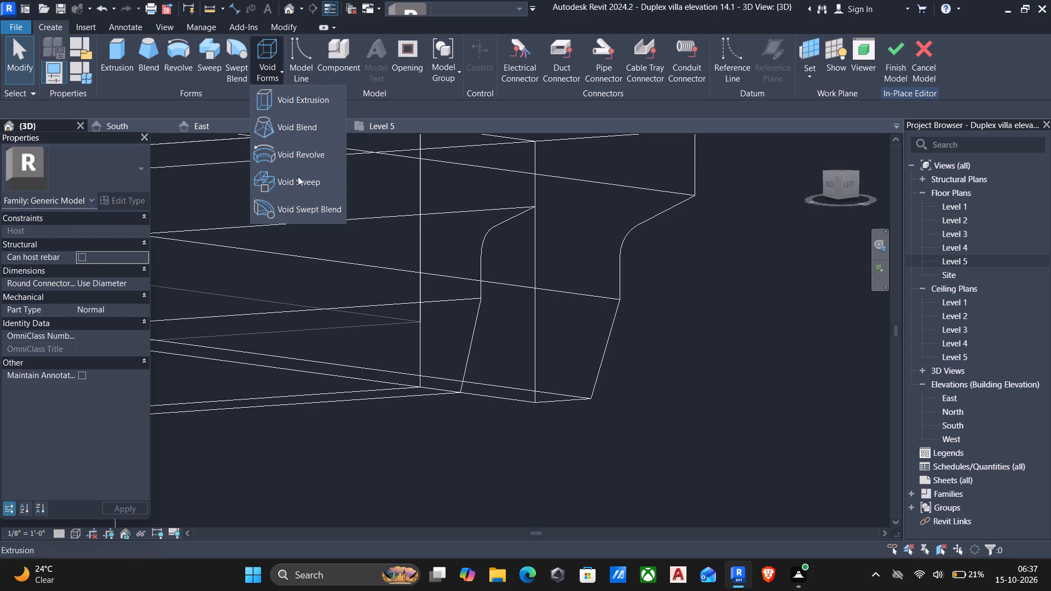
pyautogui.click(71, 530)
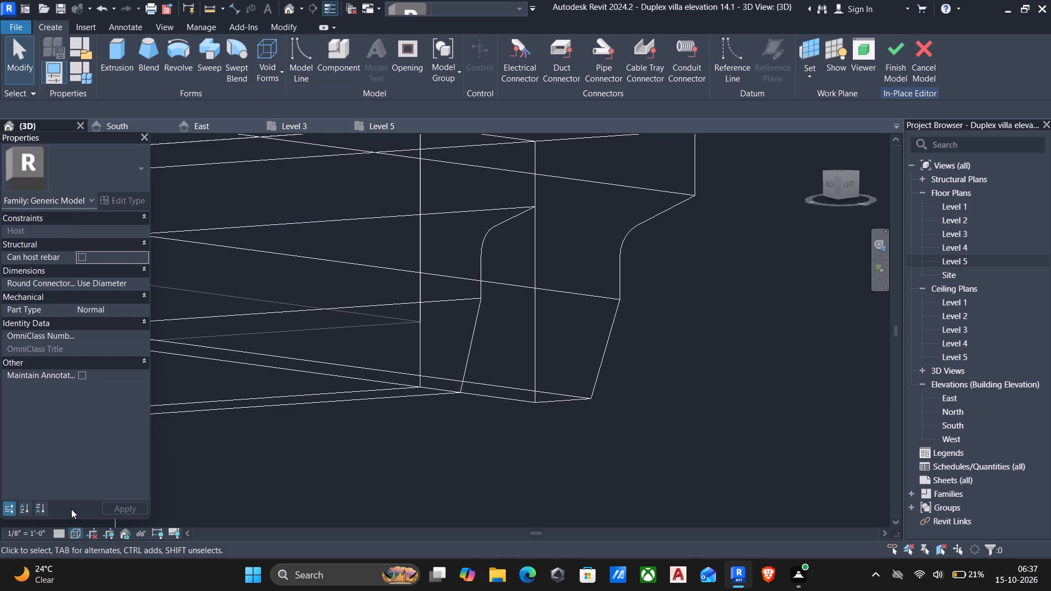
pyautogui.click(66, 529)
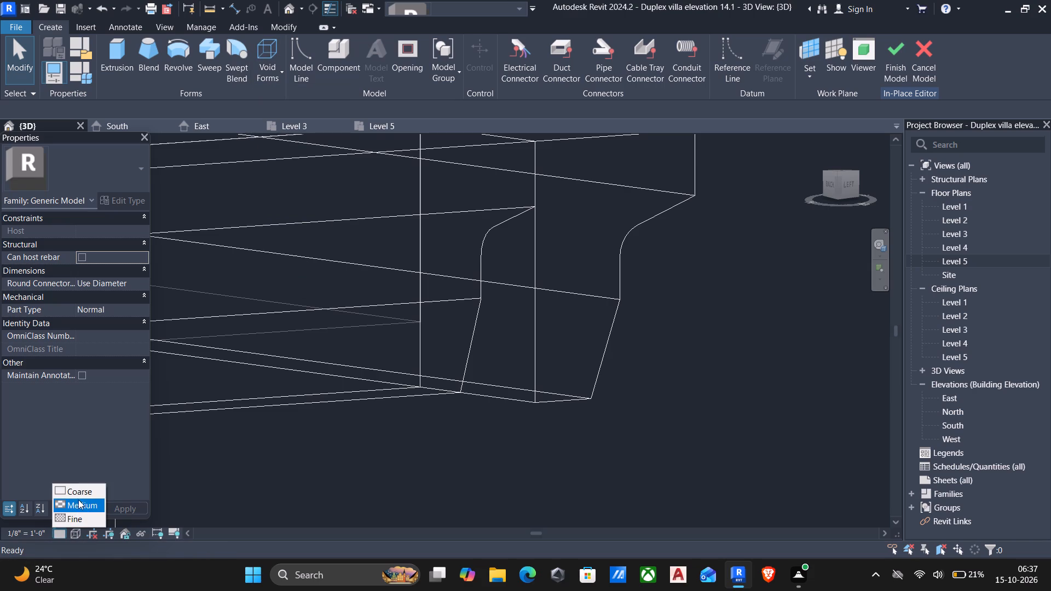
pyautogui.click(74, 493)
pyautogui.click(77, 536)
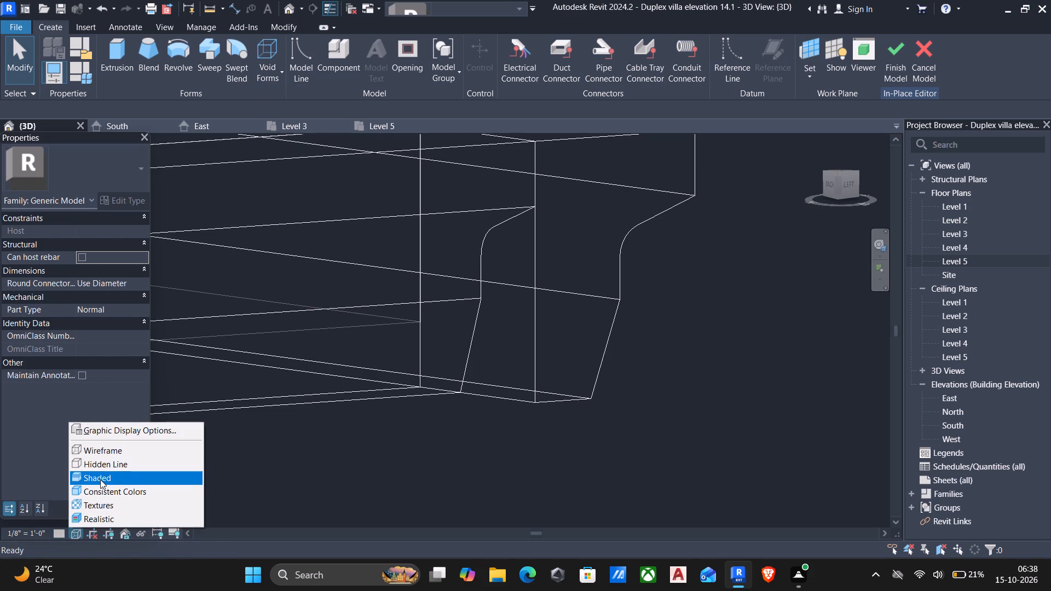
pyautogui.click(100, 479)
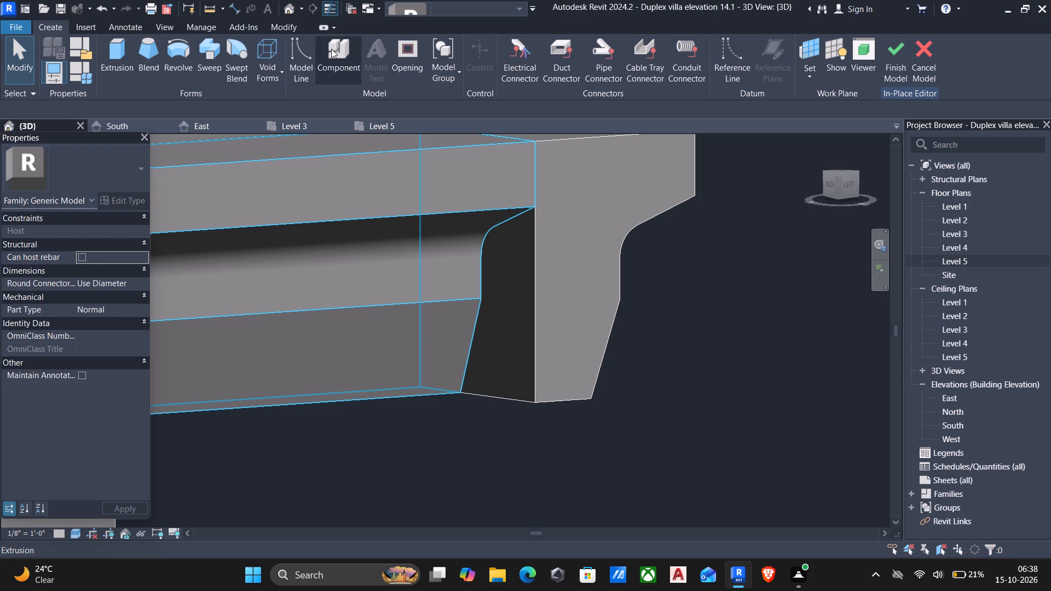
# Start a void extrusion and set its work plane on the flat cornice face where the side cornice's profile meets it.
pyautogui.click(261, 63)
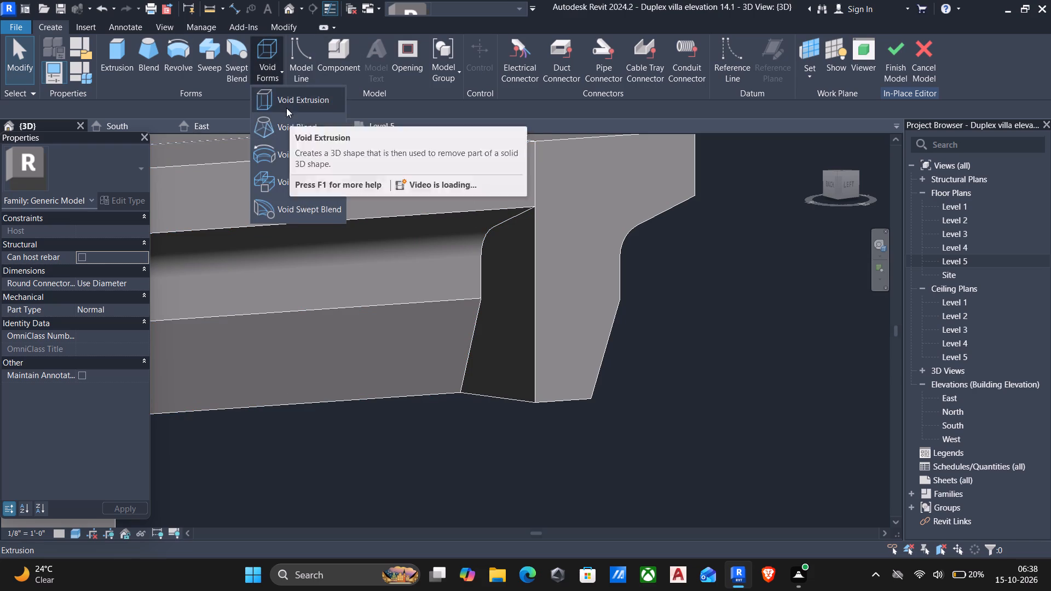
pyautogui.click(287, 103)
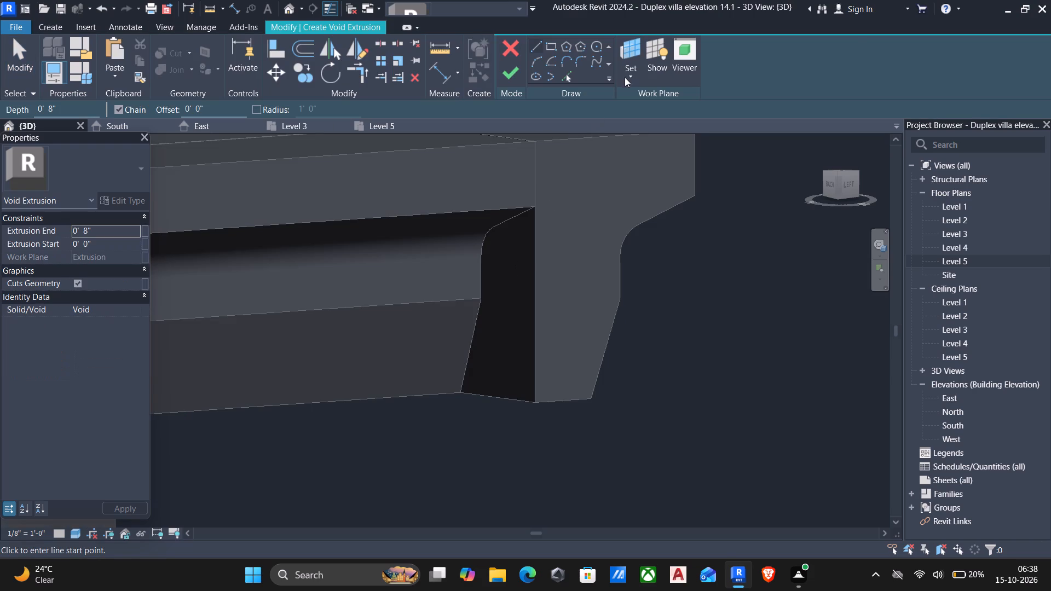
pyautogui.click(625, 77)
pyautogui.click(666, 126)
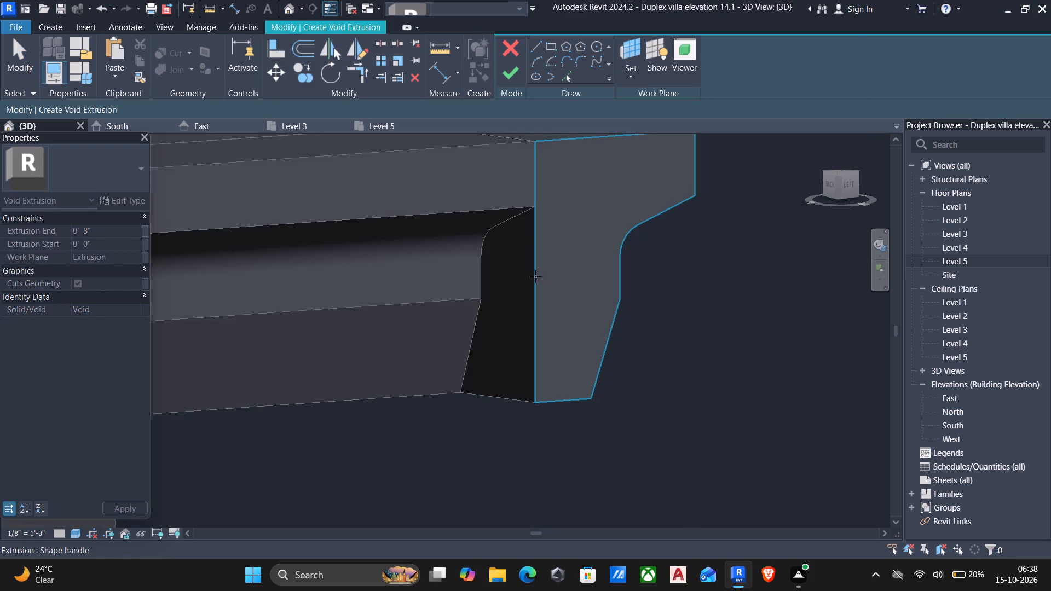
pyautogui.click(532, 246)
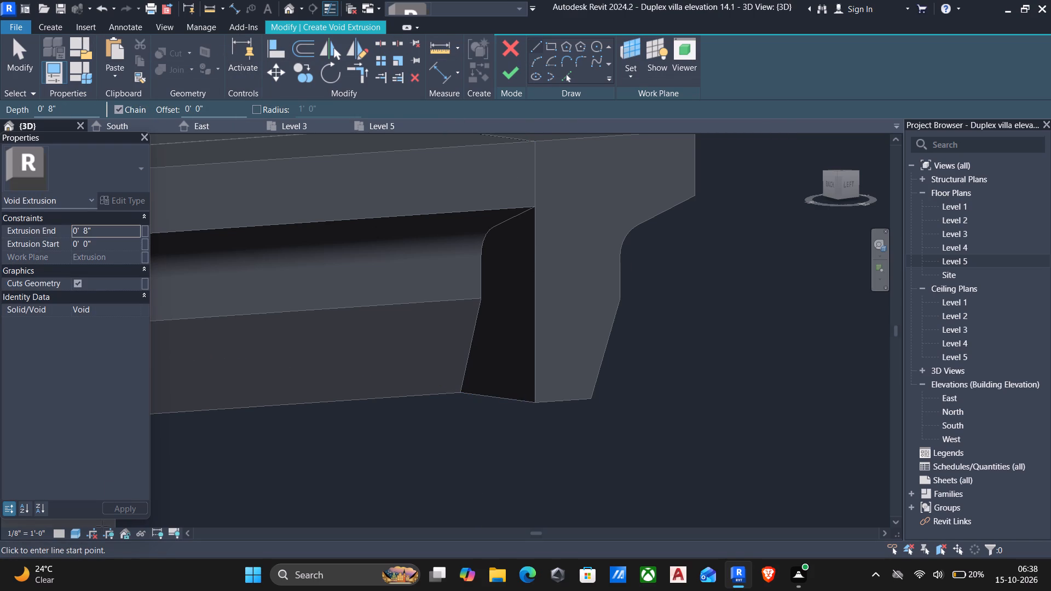
# In Wireframe style, pick the side cornice's profile edges, the bottom edge and the vertical corner edge as void sketch lines.
pyautogui.click(77, 533)
pyautogui.click(98, 452)
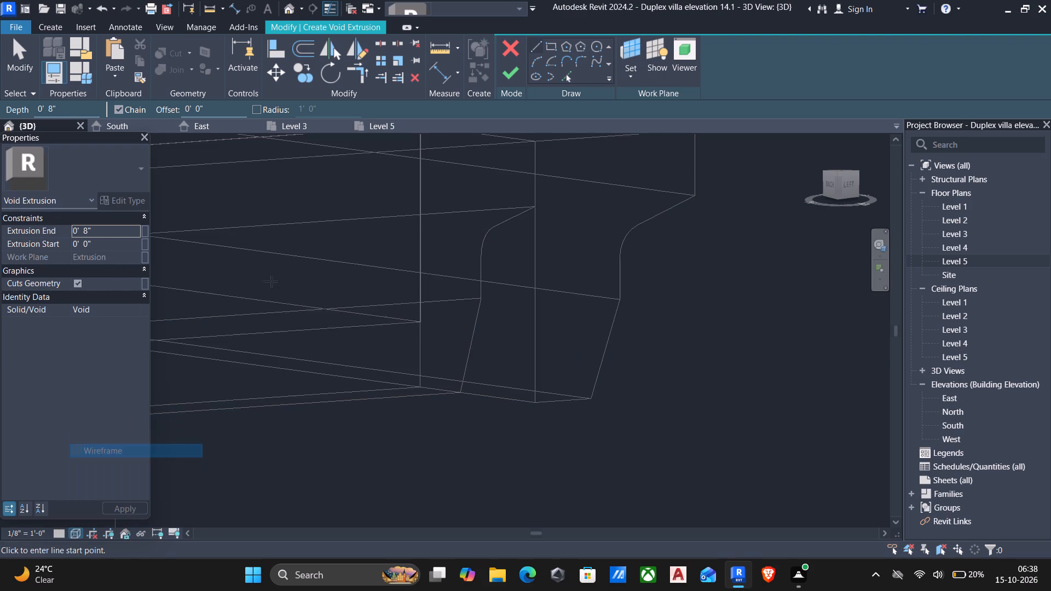
pyautogui.click(568, 77)
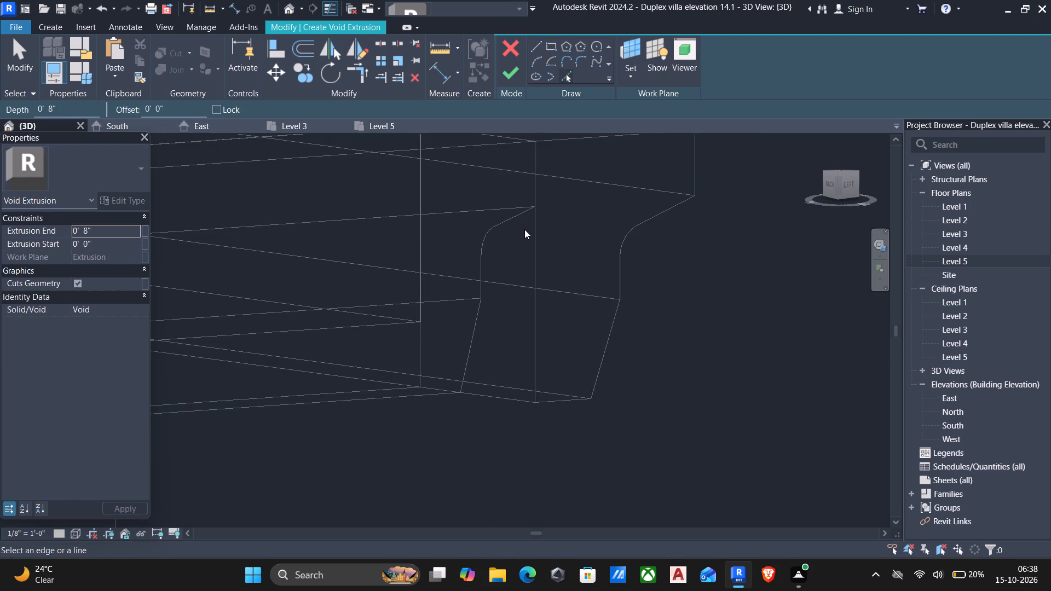
pyautogui.click(516, 220)
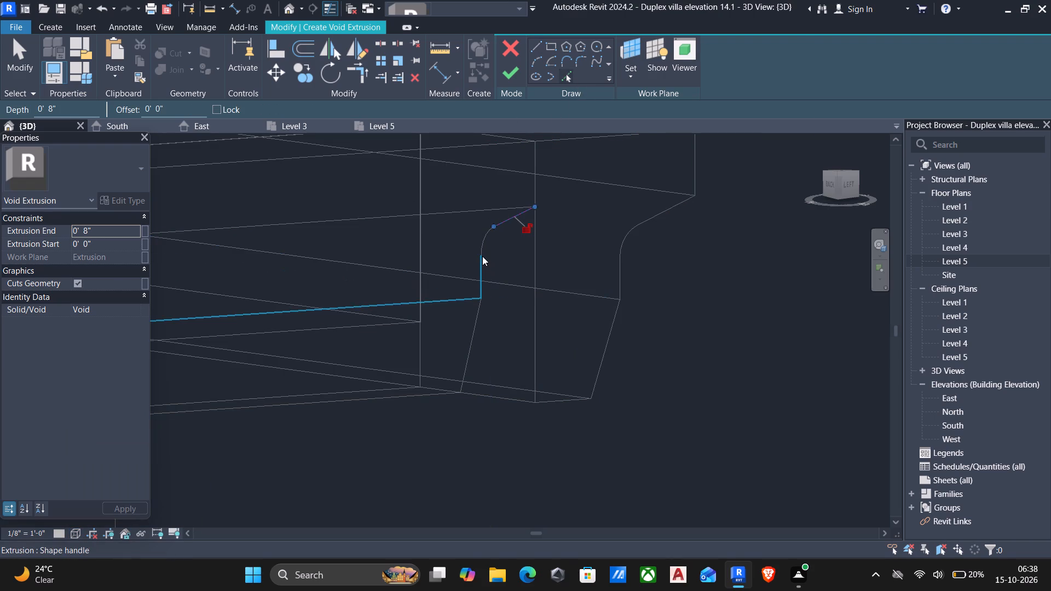
pyautogui.click(481, 245)
pyautogui.click(487, 277)
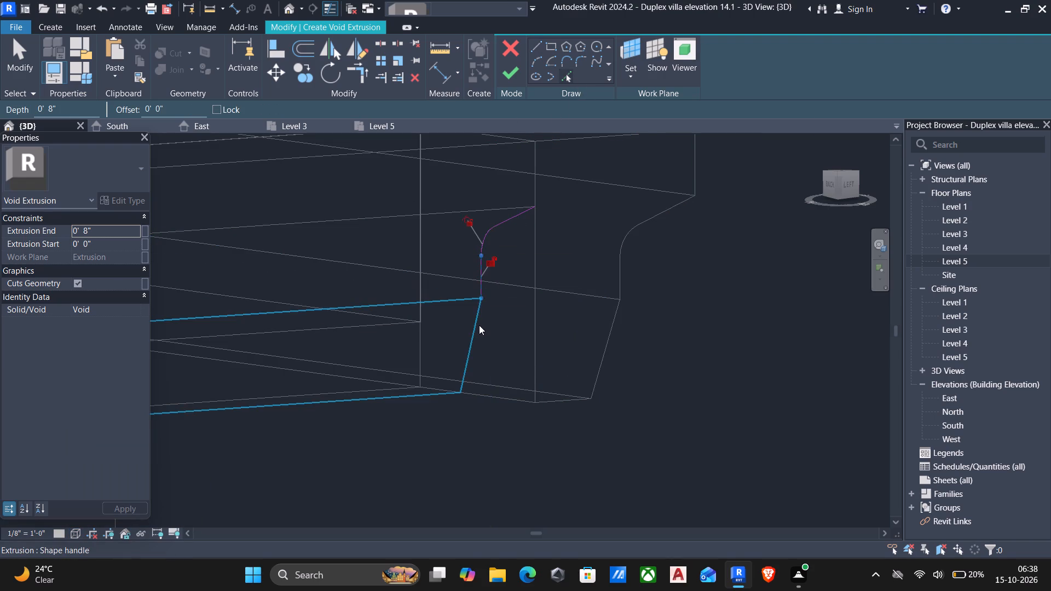
pyautogui.click(479, 325)
pyautogui.click(478, 393)
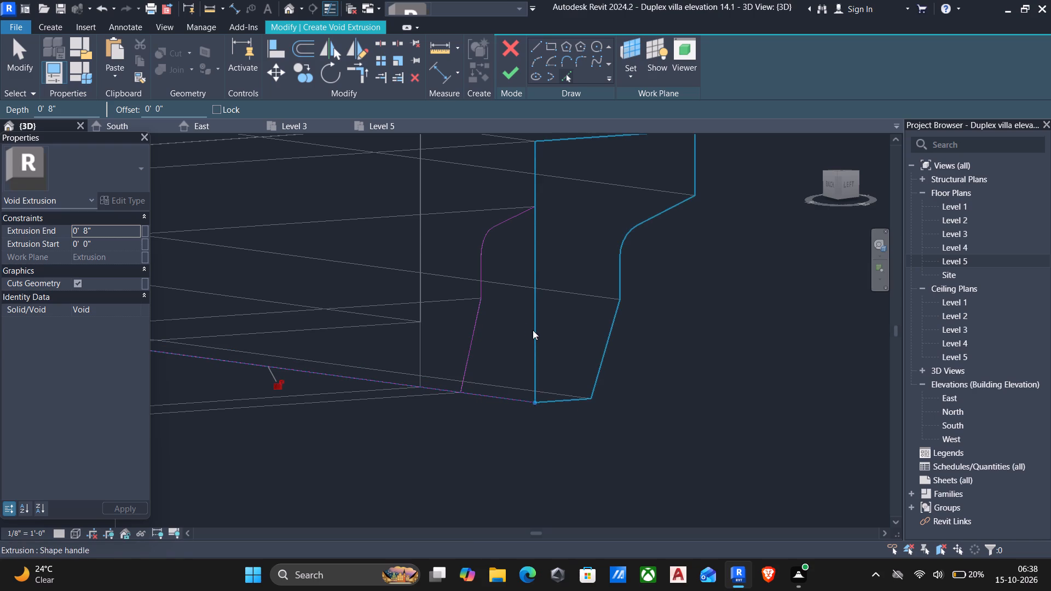
pyautogui.click(533, 330)
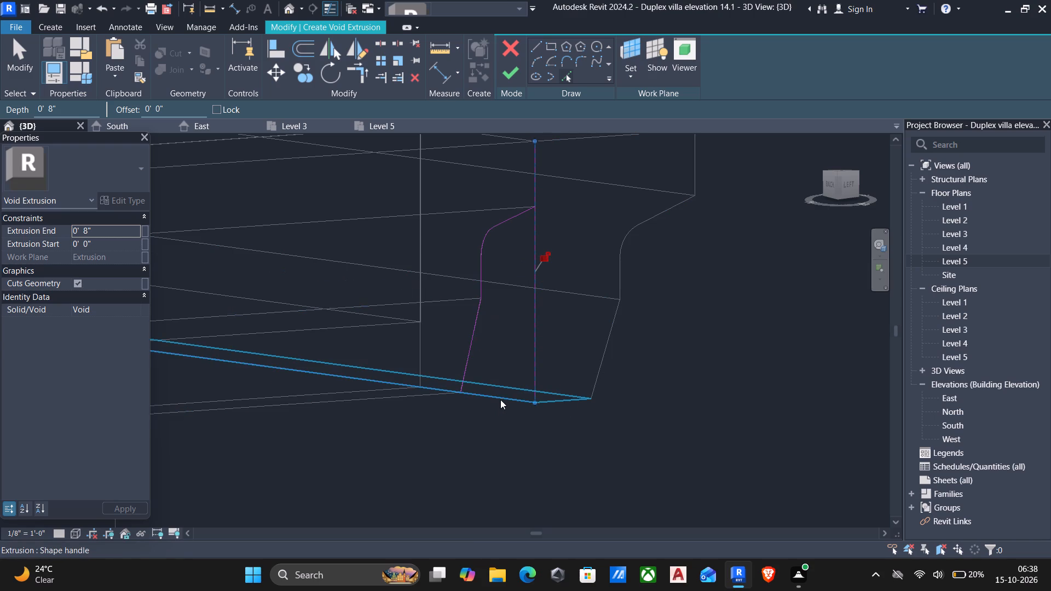
# Trim the bottom and vertical sketch lines to the cornice profile to close the loop, and finish the void at 0' 8" depth.
pyautogui.press('Escape')
pyautogui.press('t')
pyautogui.press('r')
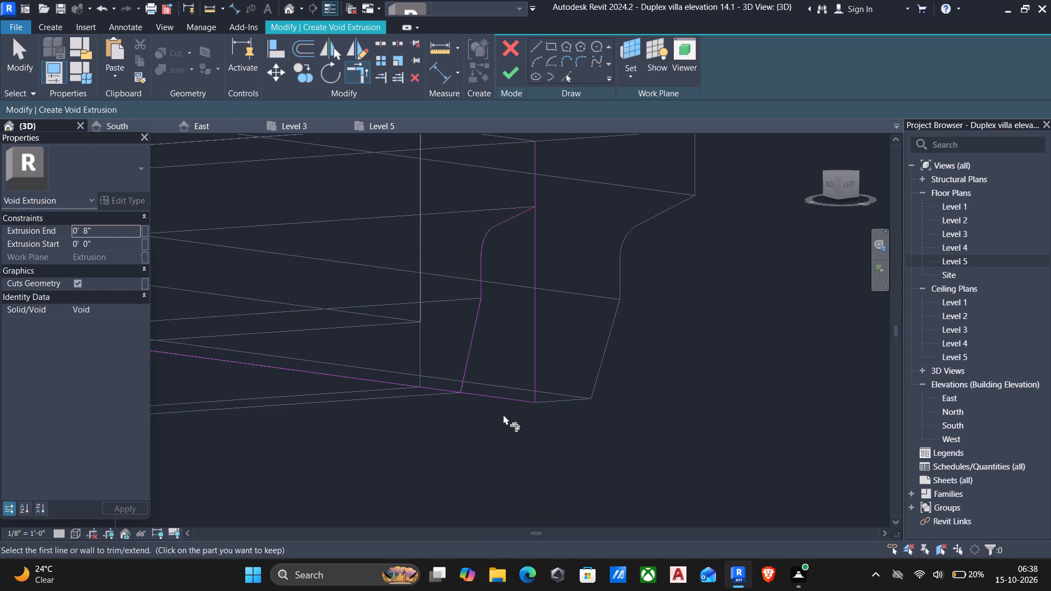
pyautogui.click(490, 397)
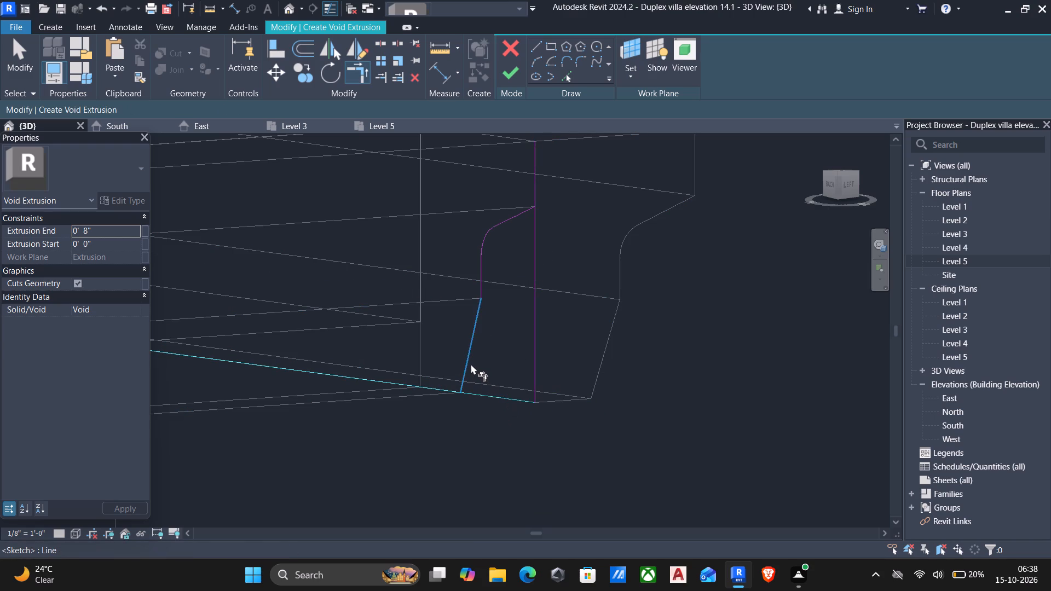
pyautogui.click(471, 364)
pyautogui.click(536, 218)
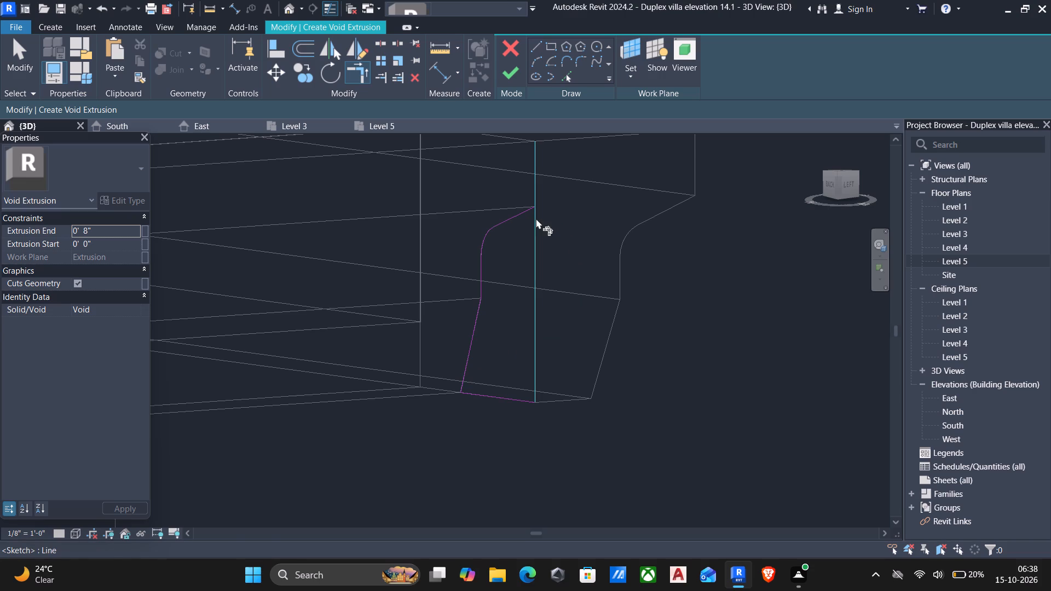
pyautogui.click(522, 215)
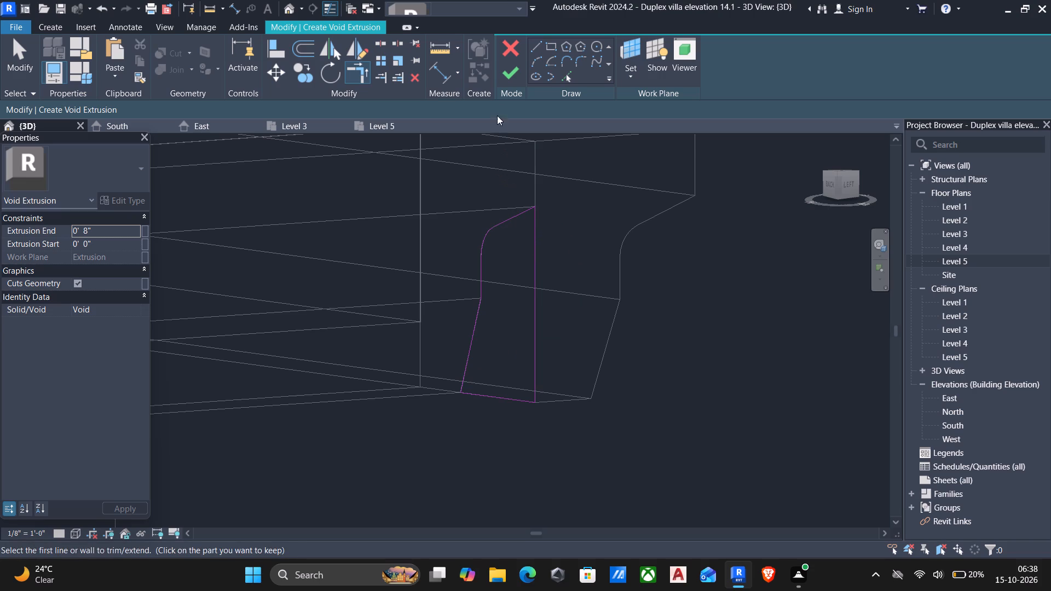
pyautogui.click(515, 74)
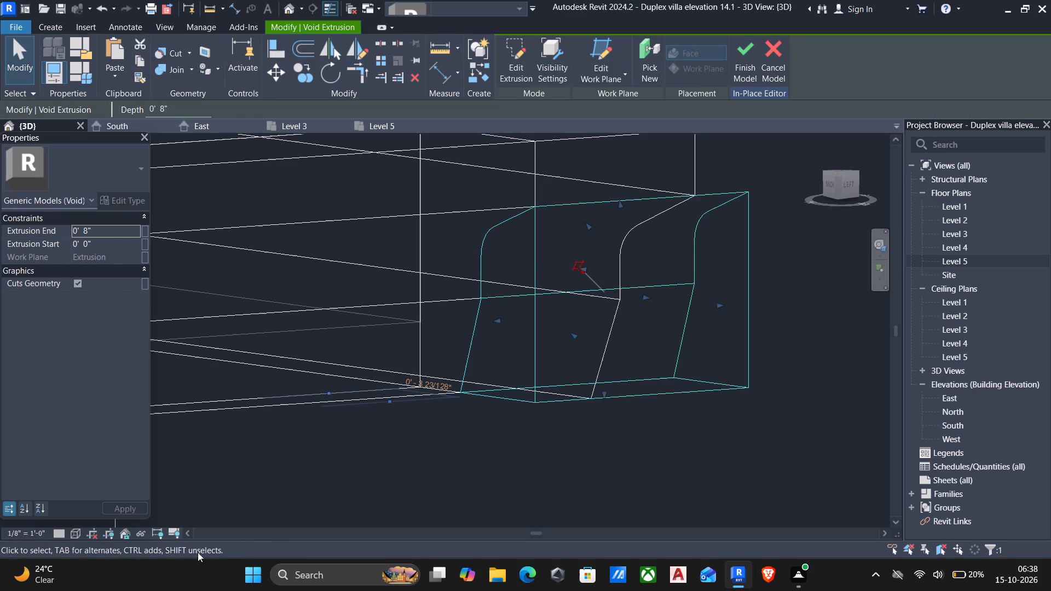
# Return to Shaded style, stretch the void's inner end to an extrusion start of -0' 2 75/128", and finish the in-place model.
pyautogui.click(74, 530)
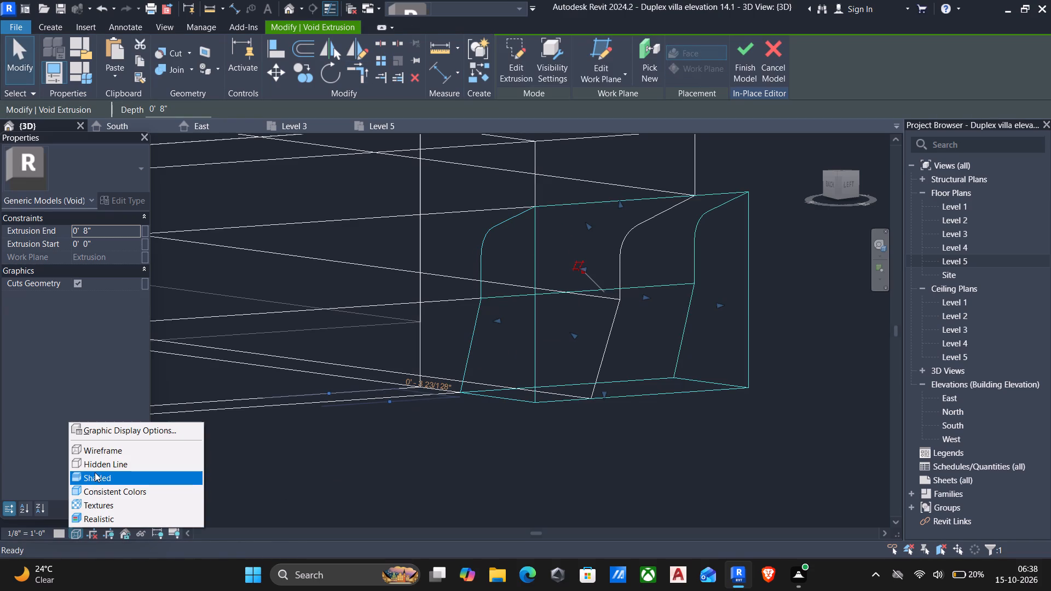
pyautogui.click(95, 472)
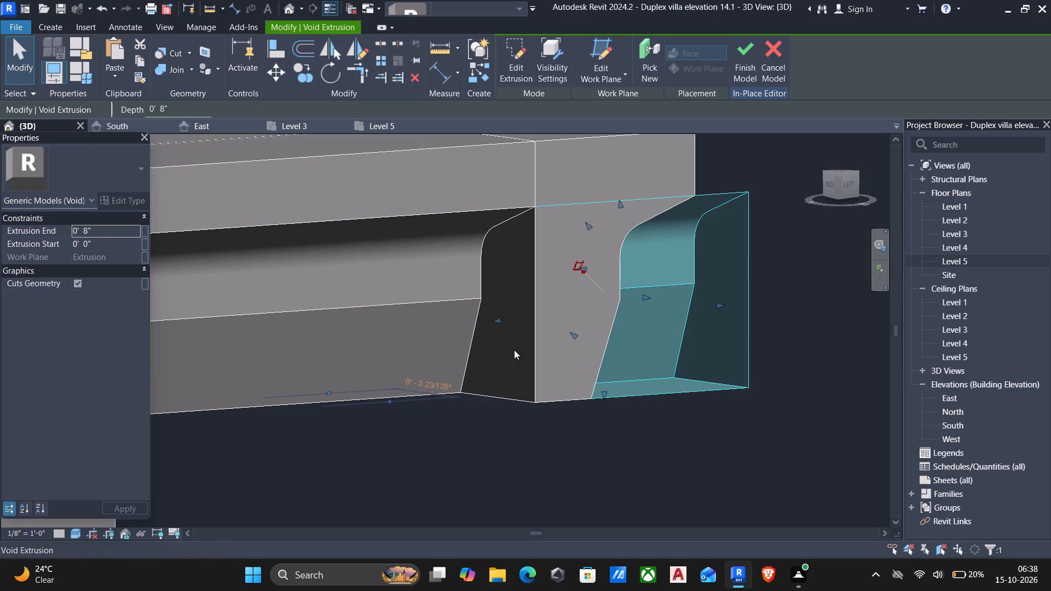
pyautogui.moveTo(498, 322); pyautogui.dragTo(434, 338)
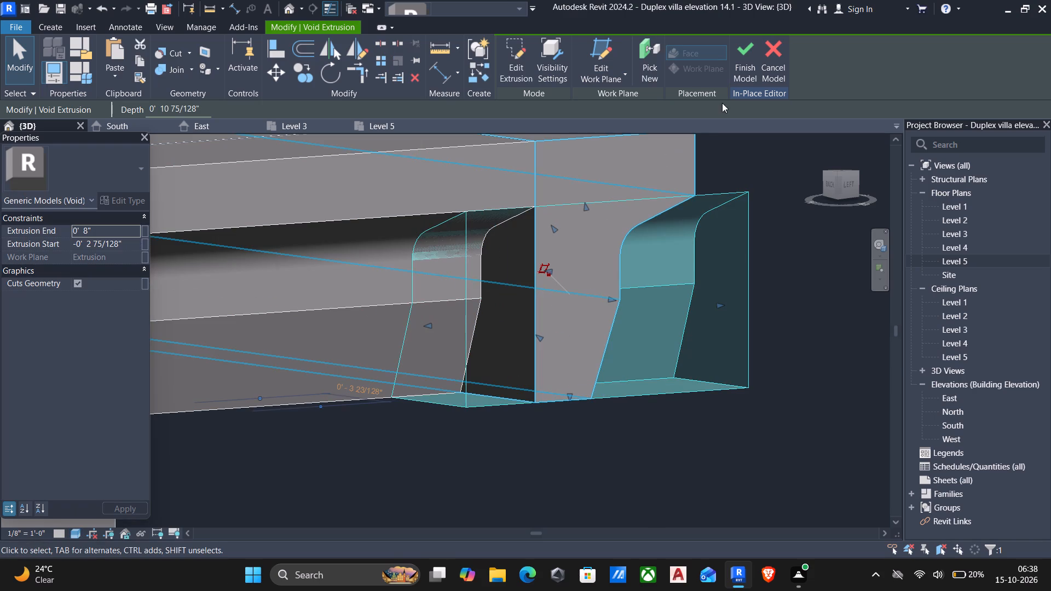
pyautogui.click(741, 56)
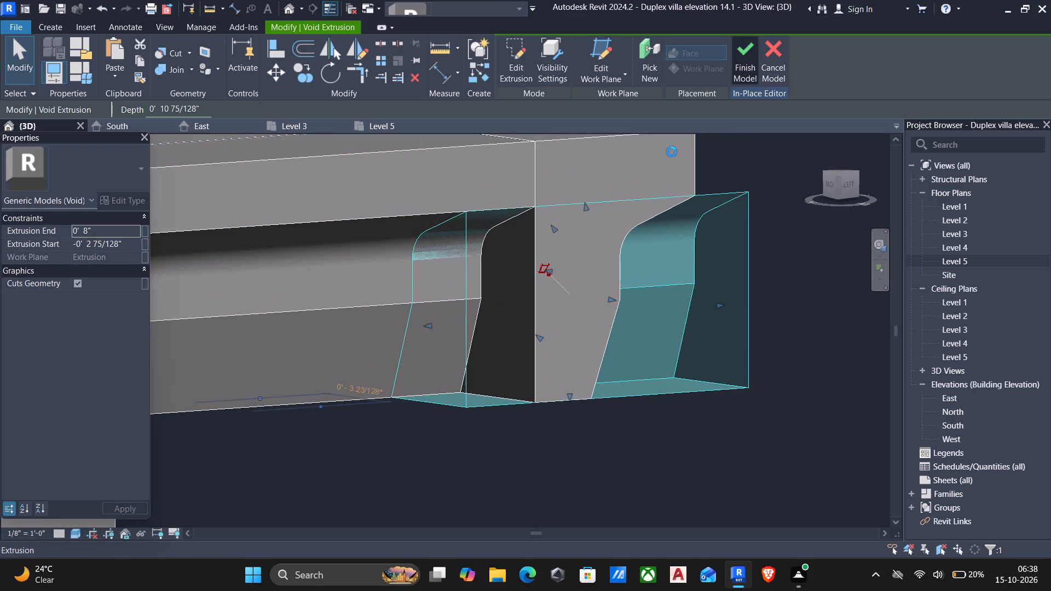
# Inspect the cut upper cornice corner from the front and left sides of the villa.
pyautogui.scroll(-1, 642, 287)
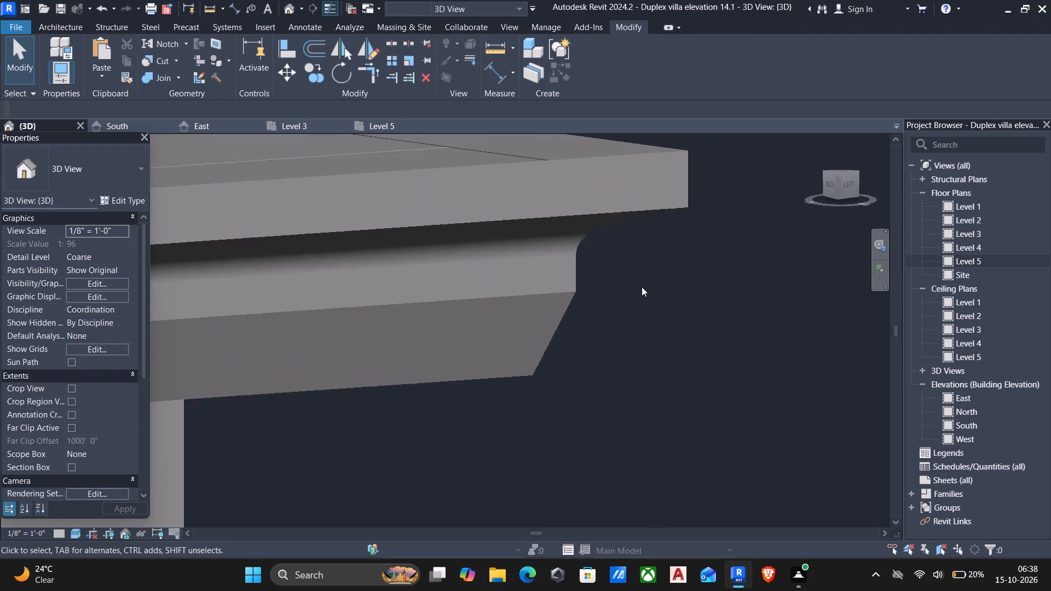
pyautogui.scroll(-13, 642, 287)
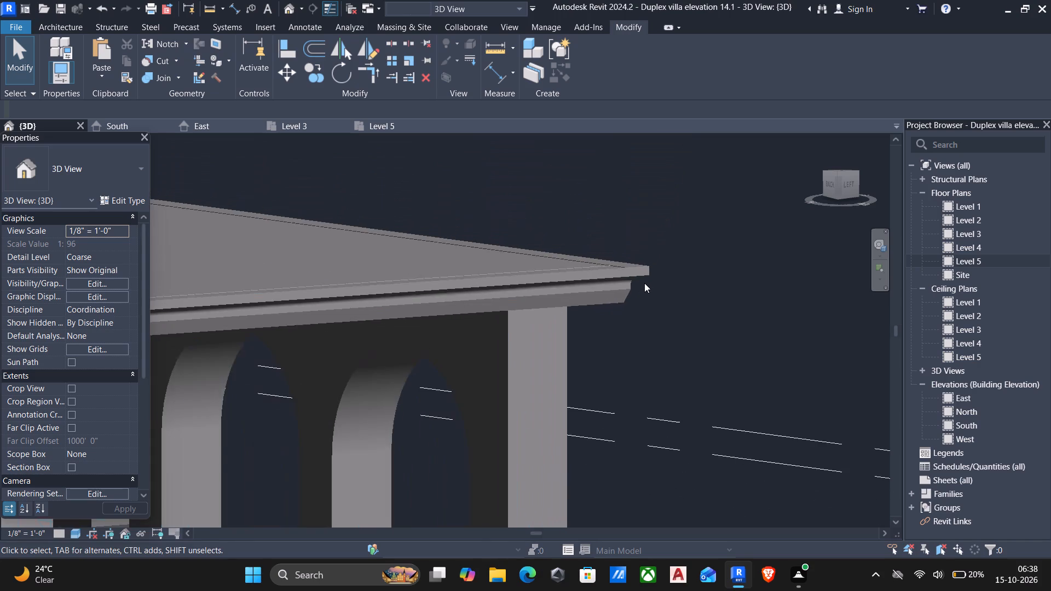
pyautogui.keyDown('shift'); pyautogui.moveTo(644, 277); pyautogui.dragTo(465, 245, button='middle'); pyautogui.keyUp('shift')
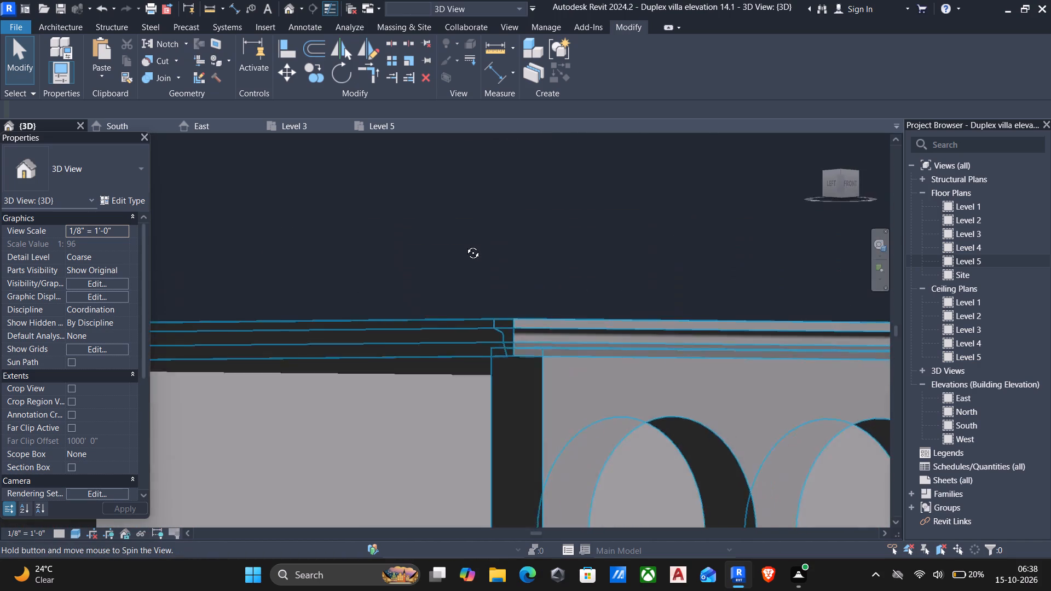
pyautogui.keyDown('shift'); pyautogui.moveTo(465, 245); pyautogui.dragTo(439, 225, button='middle'); pyautogui.keyUp('shift')
pyautogui.scroll(10, 341, 272)
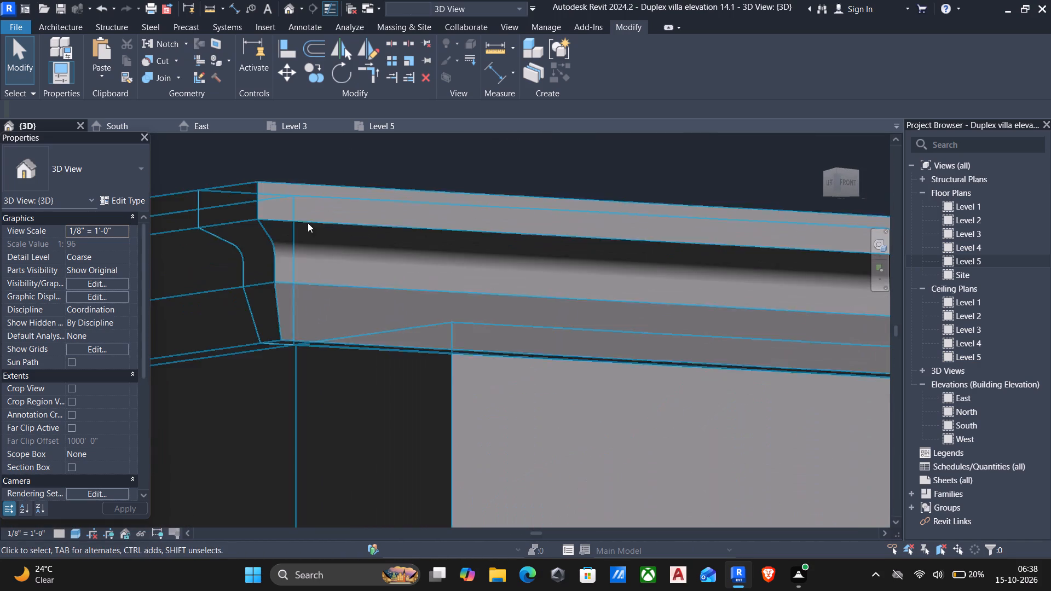
pyautogui.scroll(-14, 305, 219)
pyautogui.scroll(-5, 351, 261)
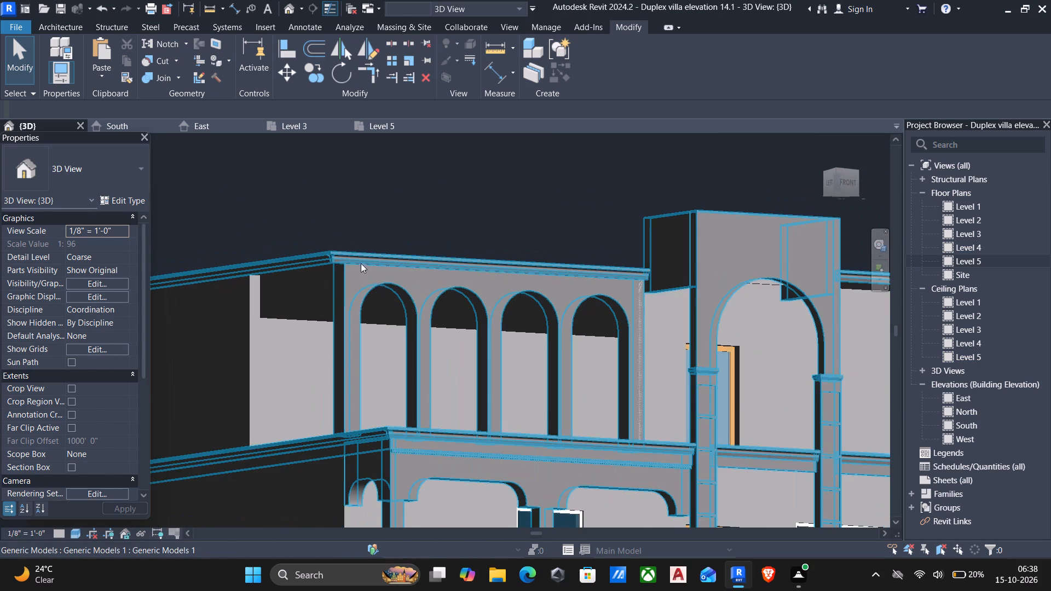
pyautogui.keyDown('shift'); pyautogui.moveTo(362, 261); pyautogui.dragTo(435, 352, button='middle'); pyautogui.keyUp('shift')
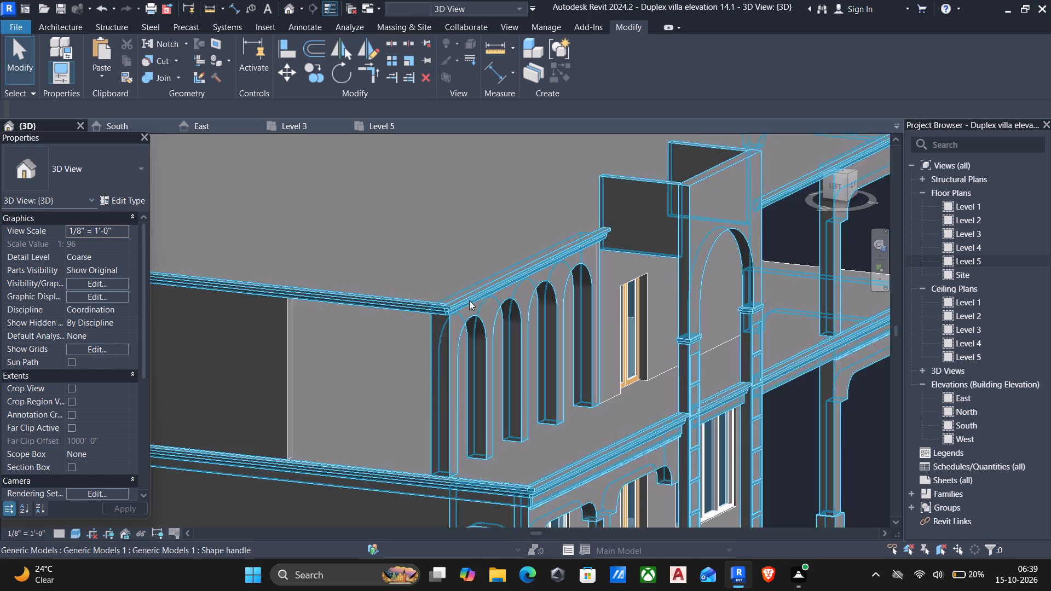
# Open the villa's generic model for in-place editing and join the upper side cornice to the upper front cornice at the corner.
pyautogui.scroll(5, 475, 286)
pyautogui.click(477, 300)
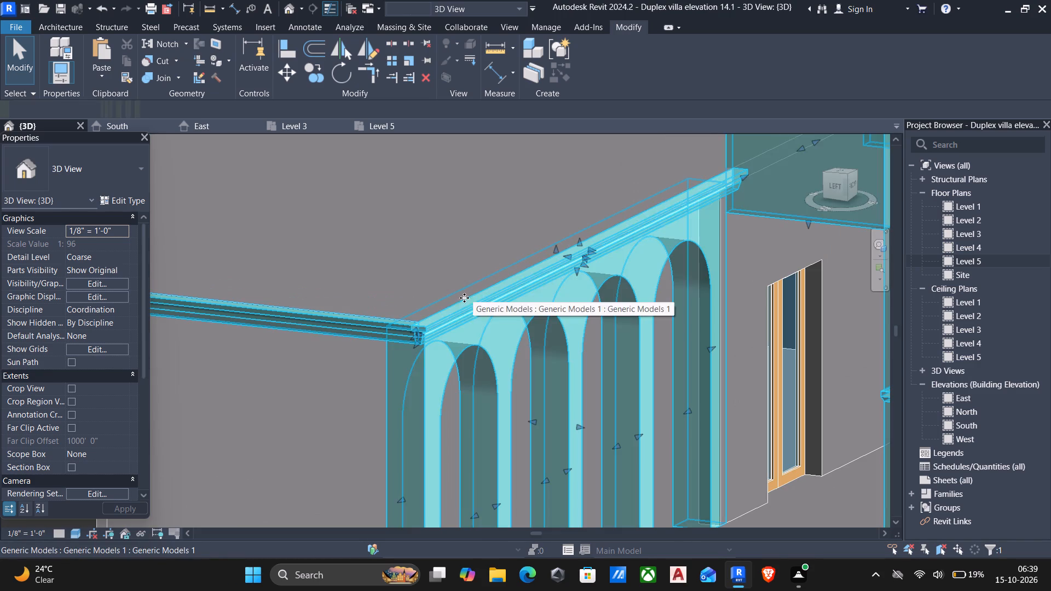
pyautogui.click(588, 54)
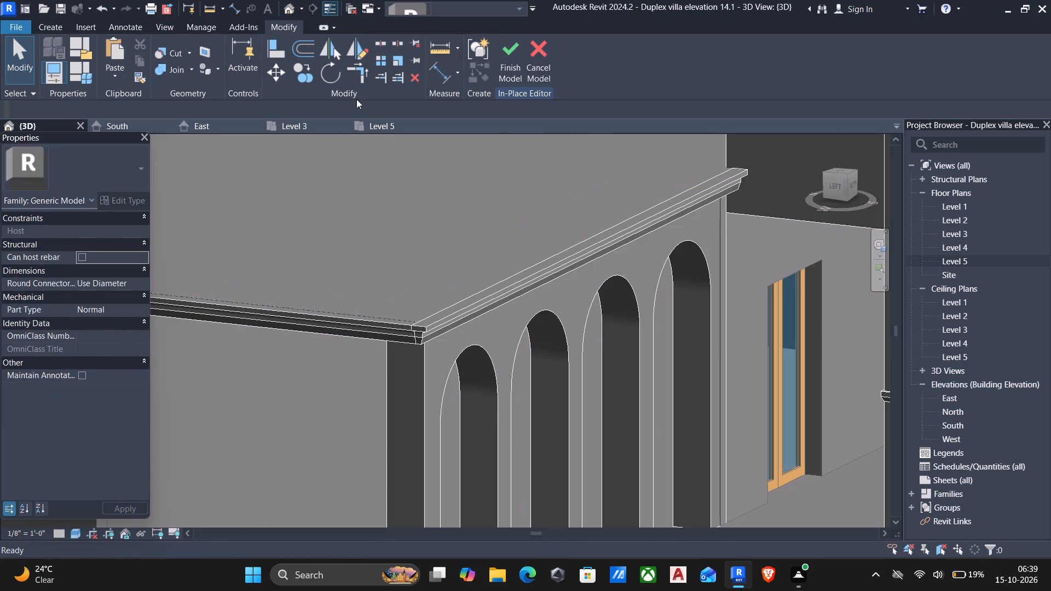
pyautogui.click(550, 264)
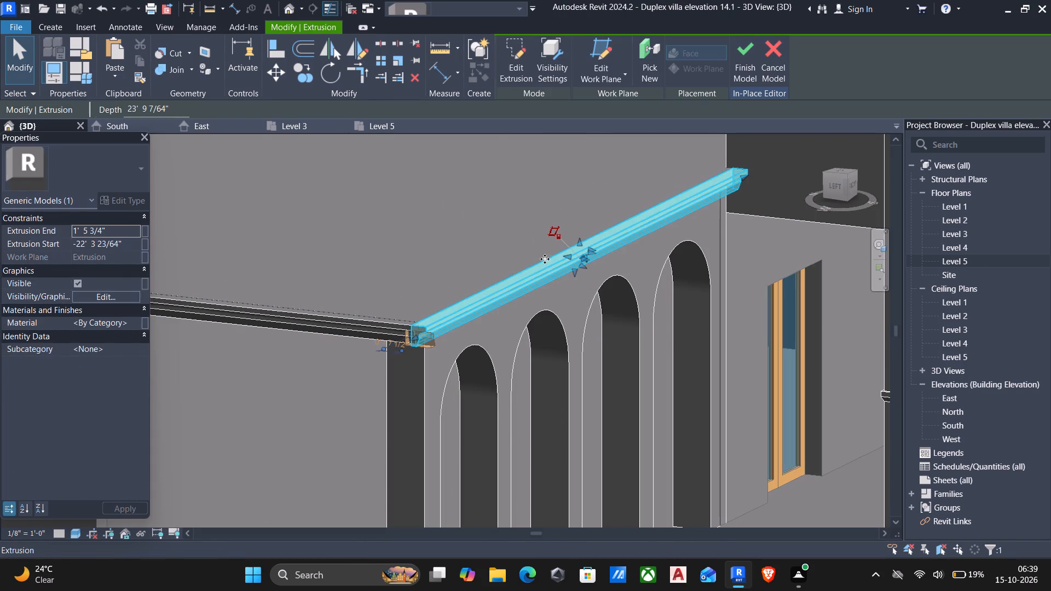
pyautogui.click(164, 72)
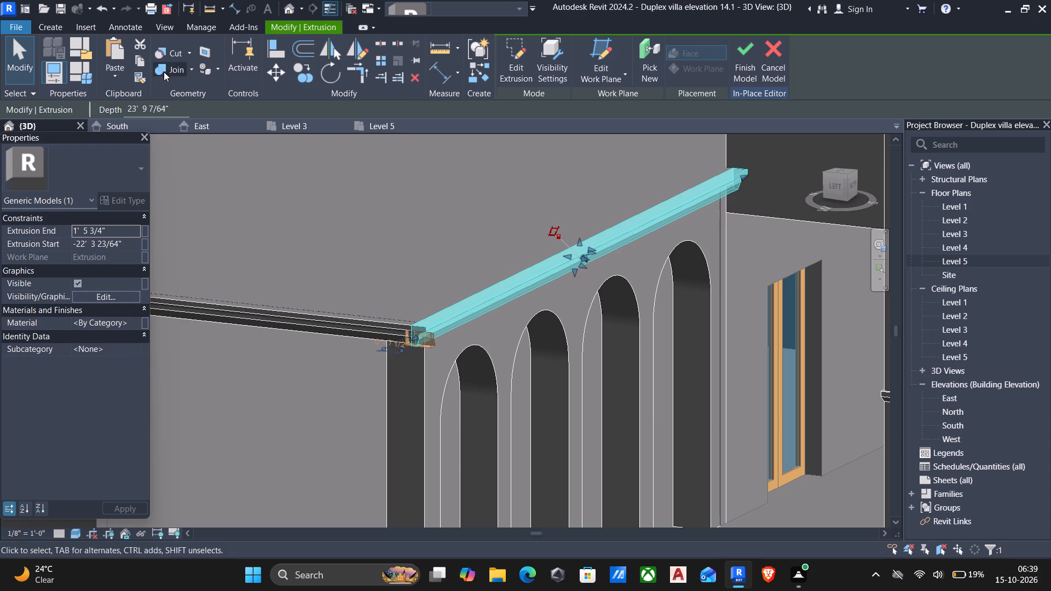
pyautogui.click(381, 328)
pyautogui.scroll(5, 421, 328)
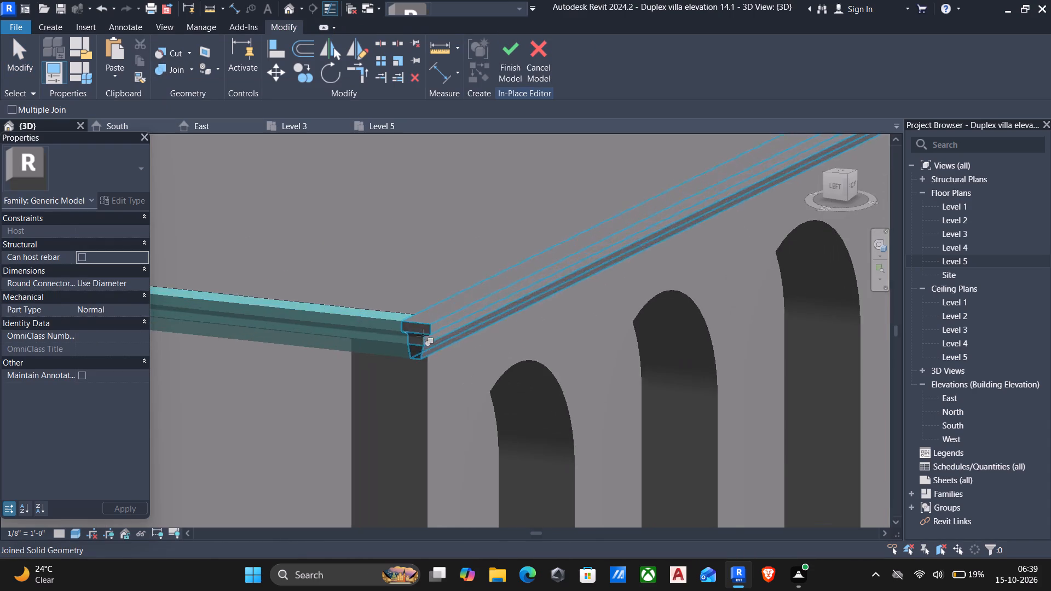
pyautogui.scroll(4, 420, 338)
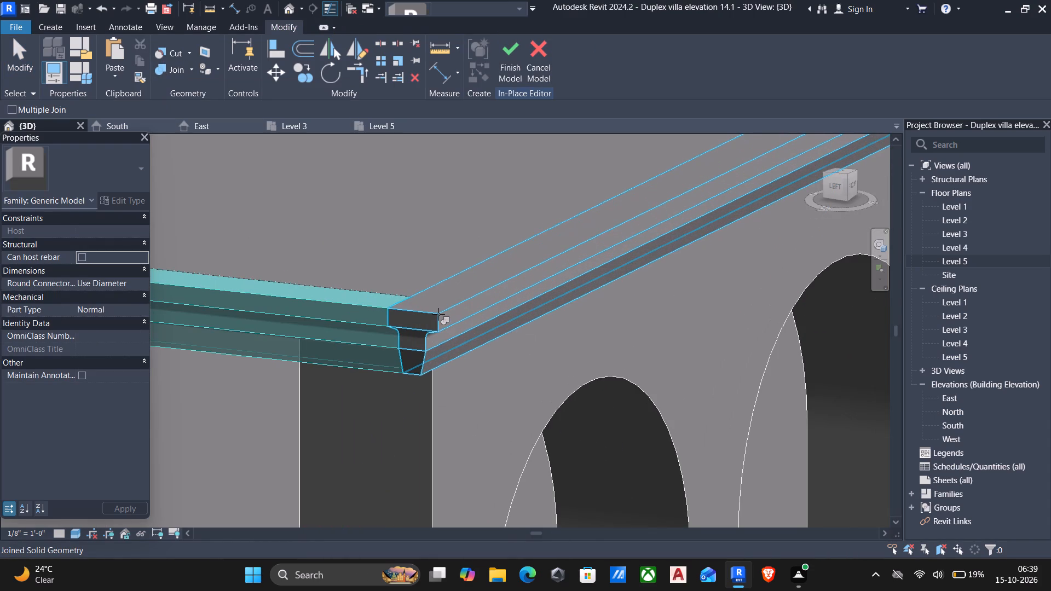
pyautogui.click(438, 314)
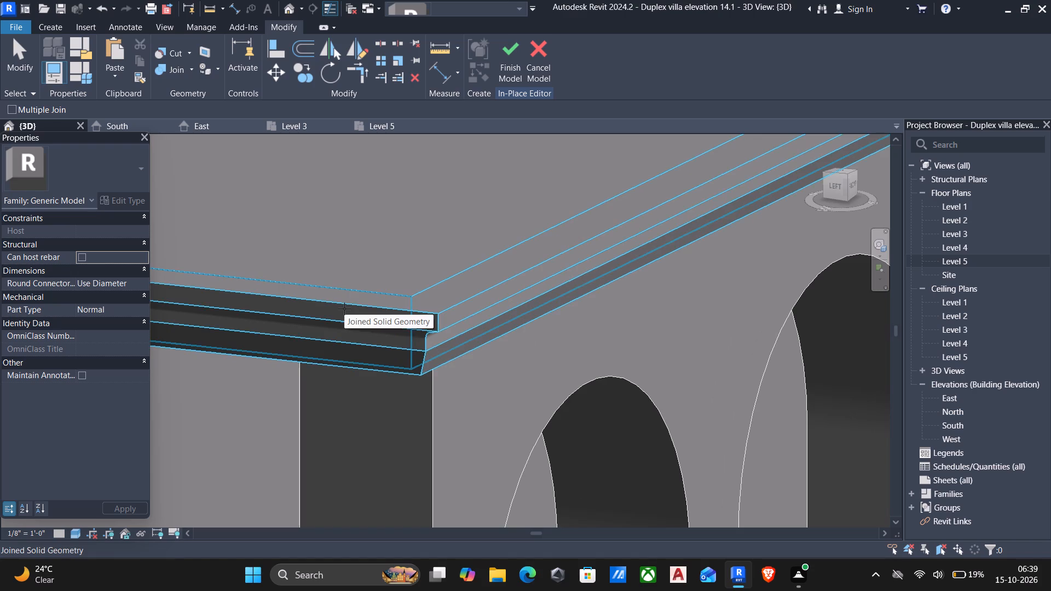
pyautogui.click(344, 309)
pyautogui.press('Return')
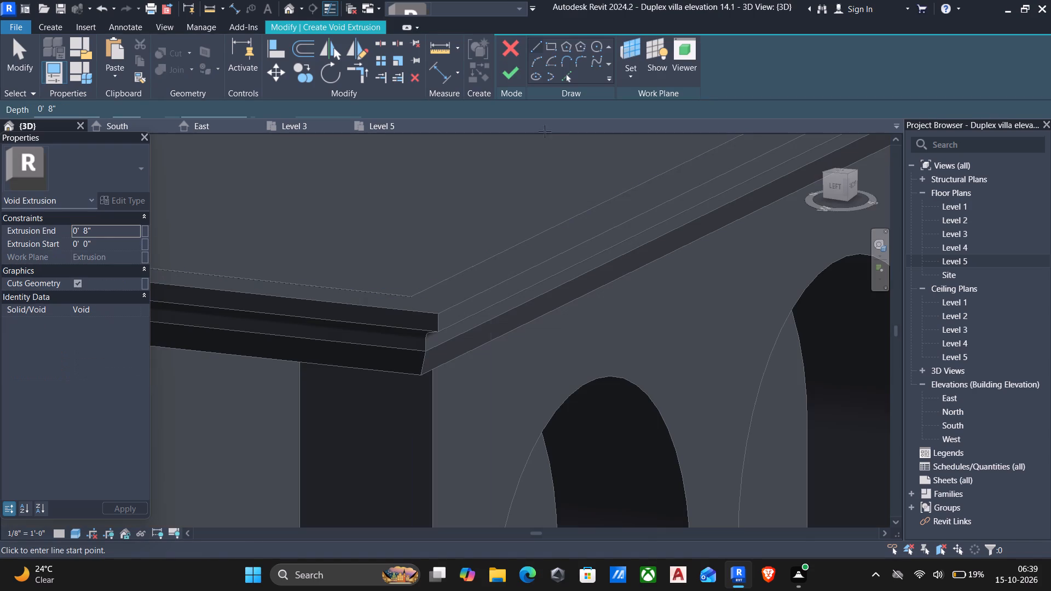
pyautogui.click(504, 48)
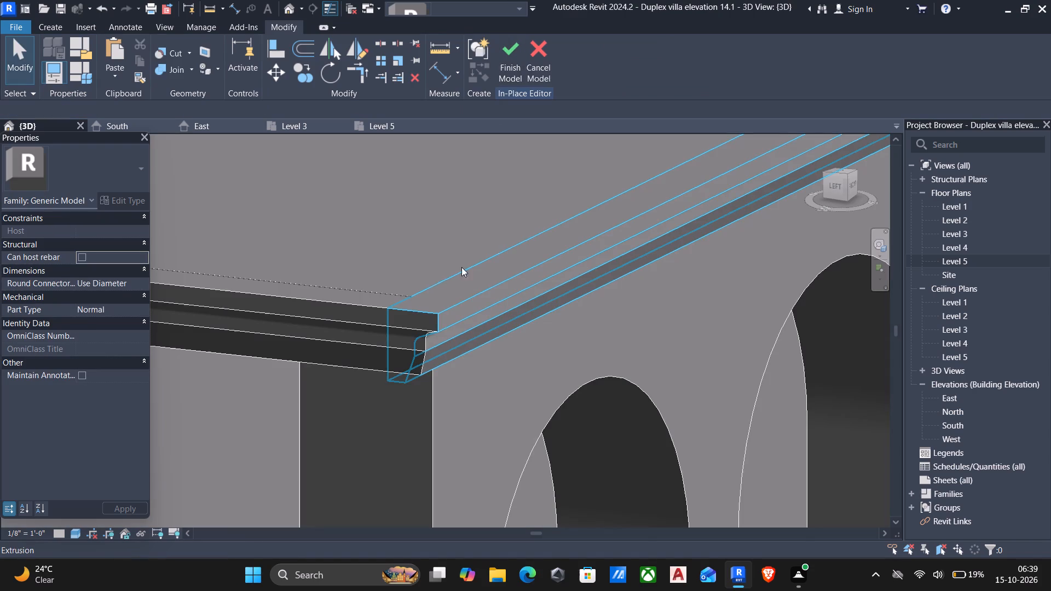
# Select the upper front and side cornice extrusions in turn to check how they meet at the corner.
pyautogui.click(428, 323)
pyautogui.click(441, 309)
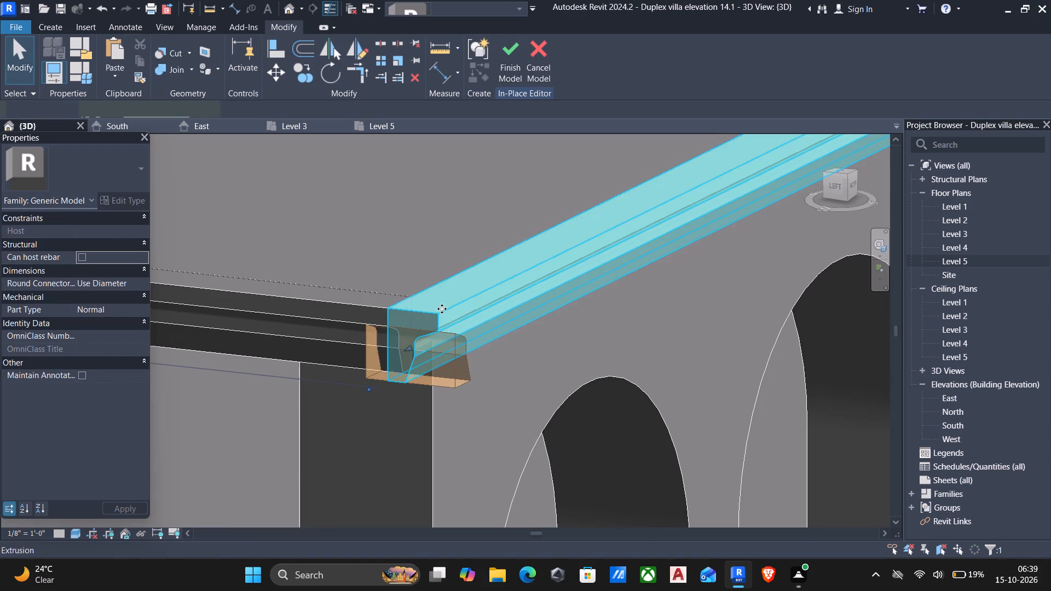
pyautogui.scroll(-2, 351, 323)
pyautogui.click(332, 309)
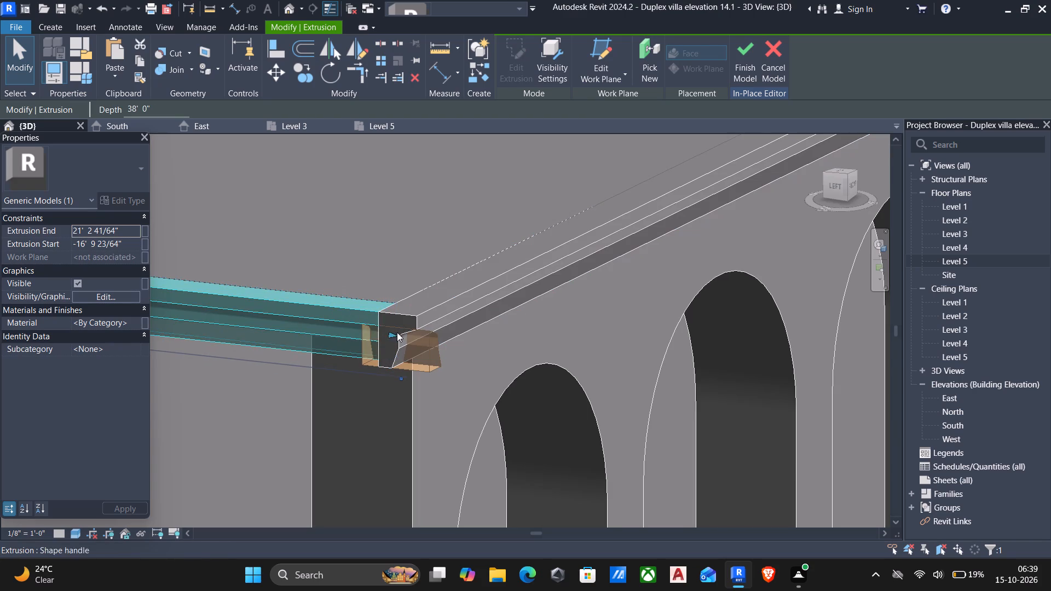
pyautogui.click(413, 320)
pyautogui.scroll(-5, 395, 324)
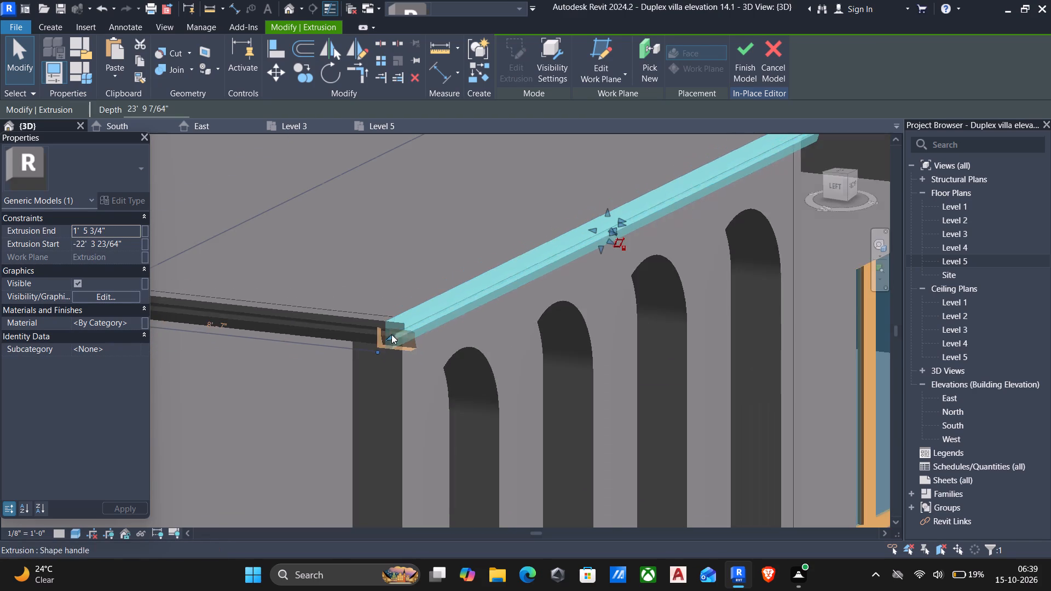
pyautogui.moveTo(458, 329); pyautogui.dragTo(457, 381, button='middle')
# Try again to join the front and side cornices at the upper corner using Join Geometry, and finish the in-place model.
pyautogui.click(166, 67)
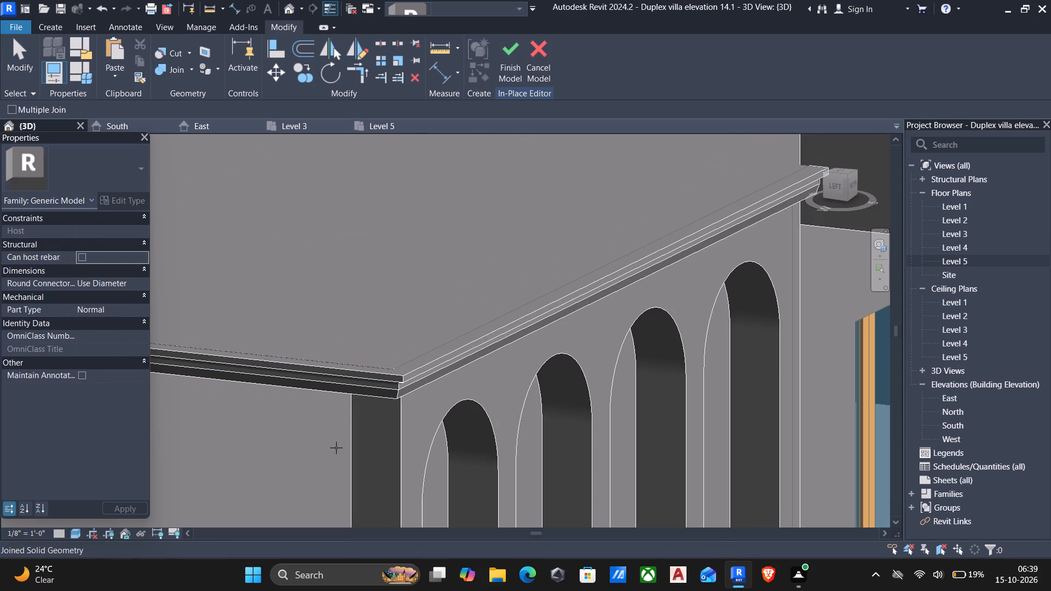
pyautogui.click(471, 354)
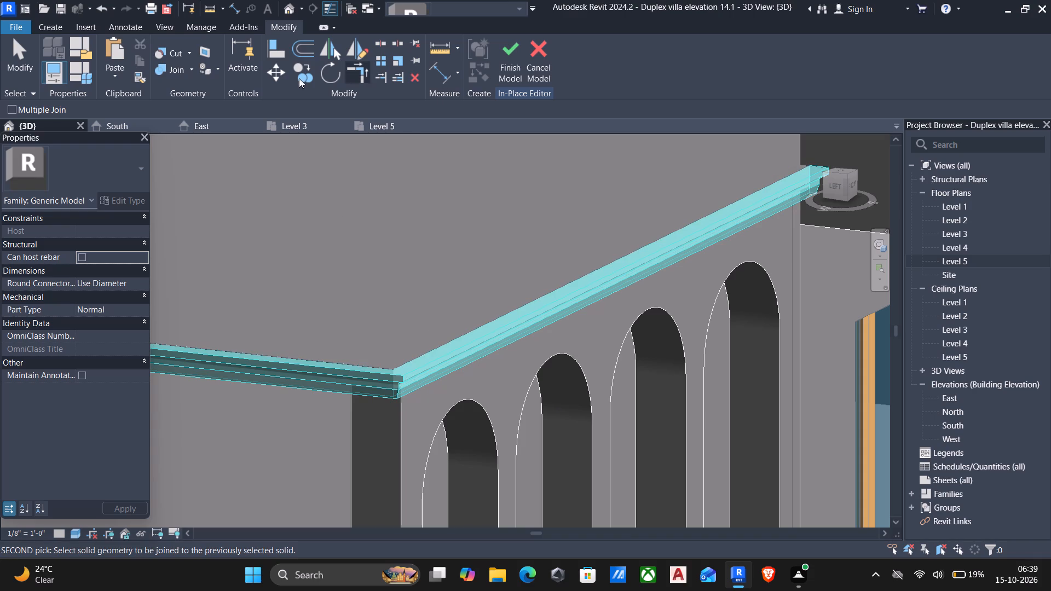
pyautogui.scroll(-4, 506, 69)
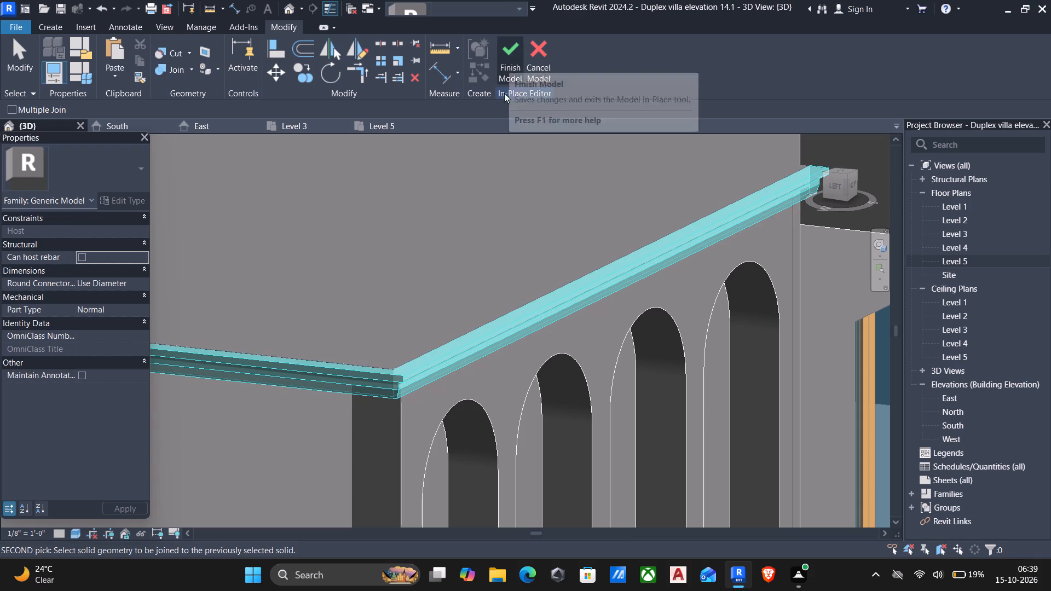
pyautogui.scroll(-3, 504, 93)
pyautogui.scroll(-7, 547, 271)
pyautogui.scroll(-4, 574, 358)
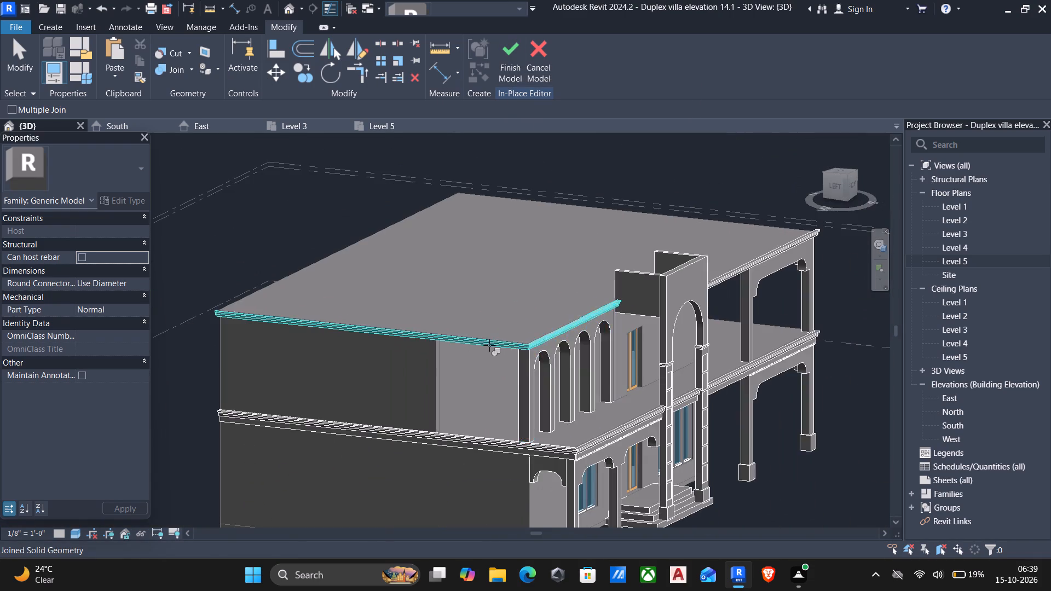
pyautogui.scroll(5, 489, 345)
pyautogui.scroll(12, 559, 340)
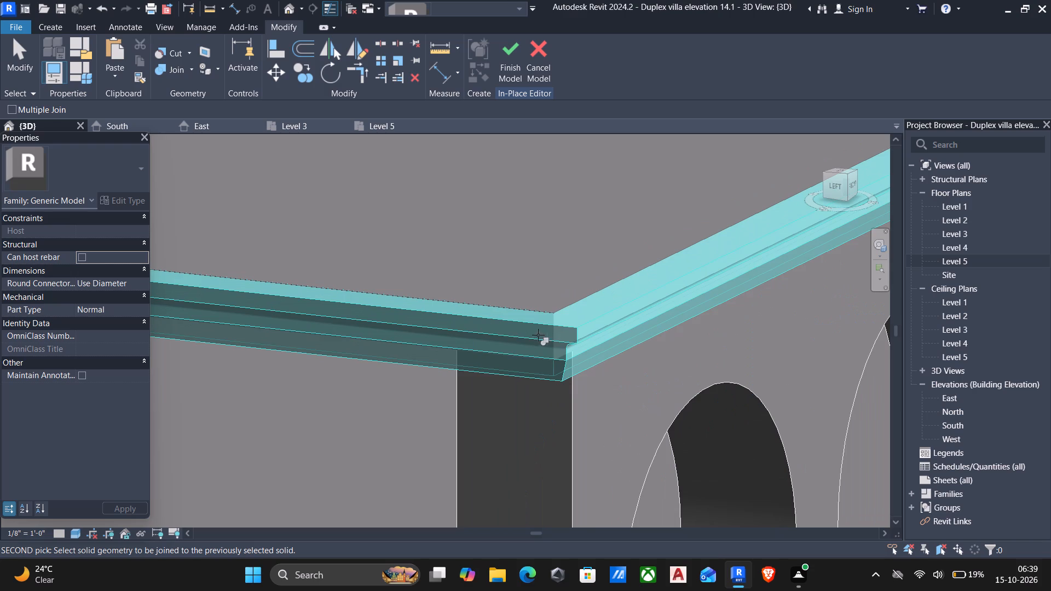
pyautogui.scroll(4, 548, 338)
pyautogui.click(168, 72)
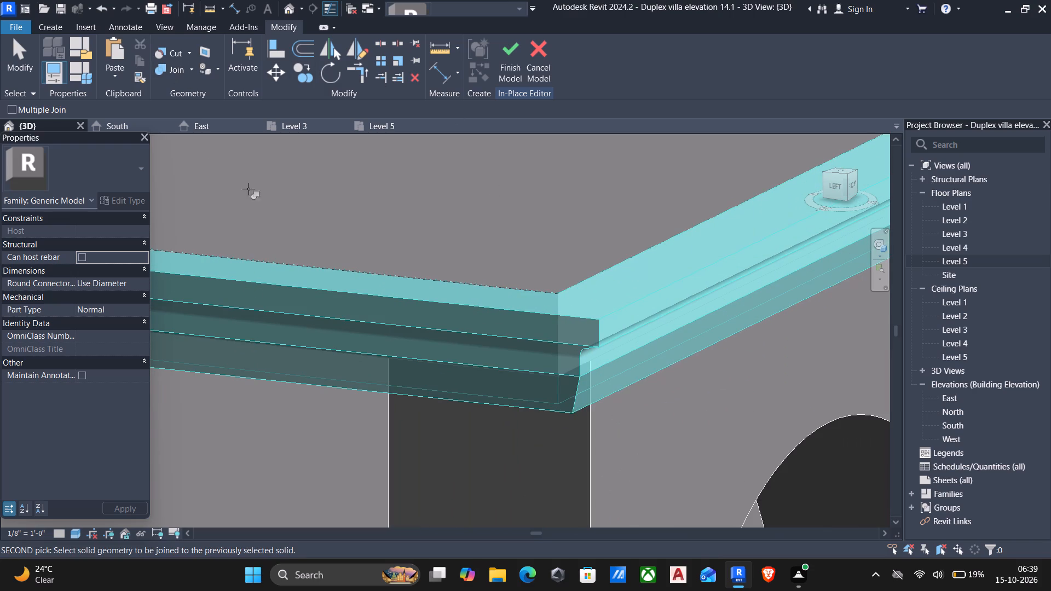
pyautogui.click(461, 303)
pyautogui.click(606, 303)
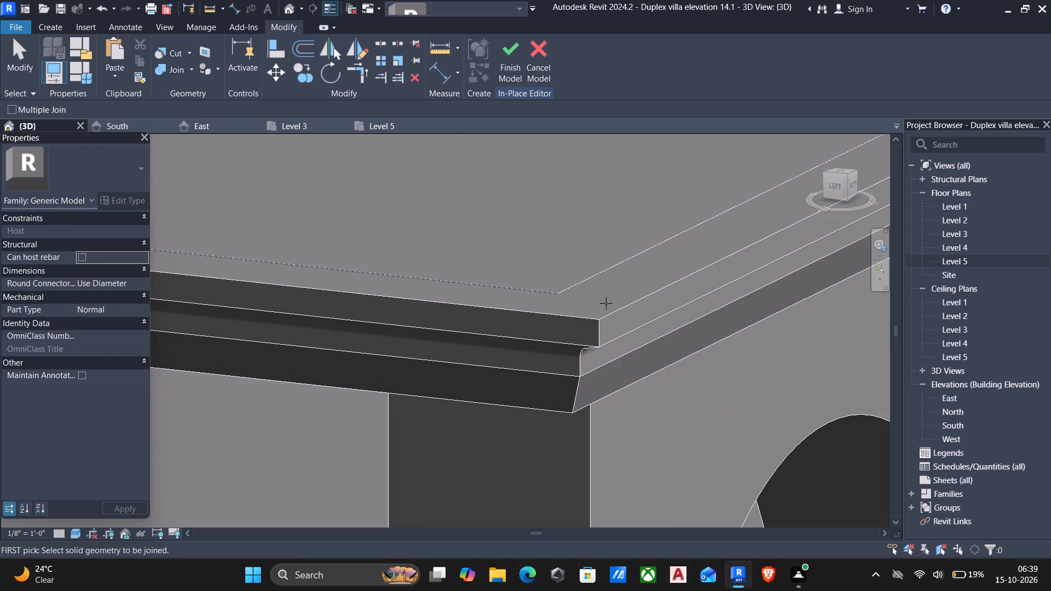
pyautogui.click(607, 316)
pyautogui.click(505, 52)
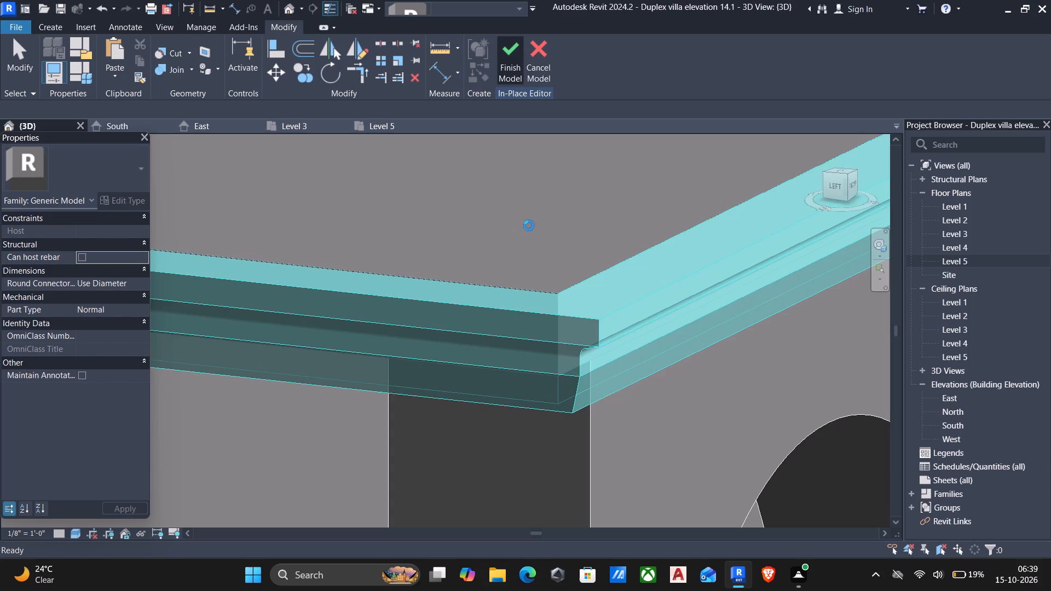
# Reopen the generic model for in-place editing and check the front and side cornice extrusions individually.
pyautogui.scroll(-2, 579, 313)
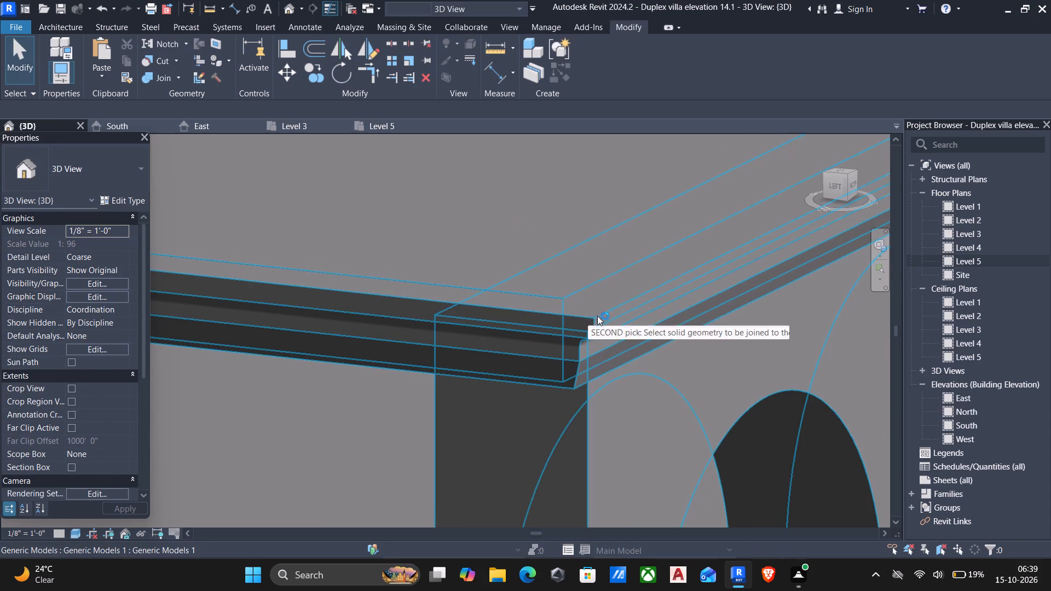
pyautogui.scroll(-4, 598, 316)
pyautogui.click(616, 311)
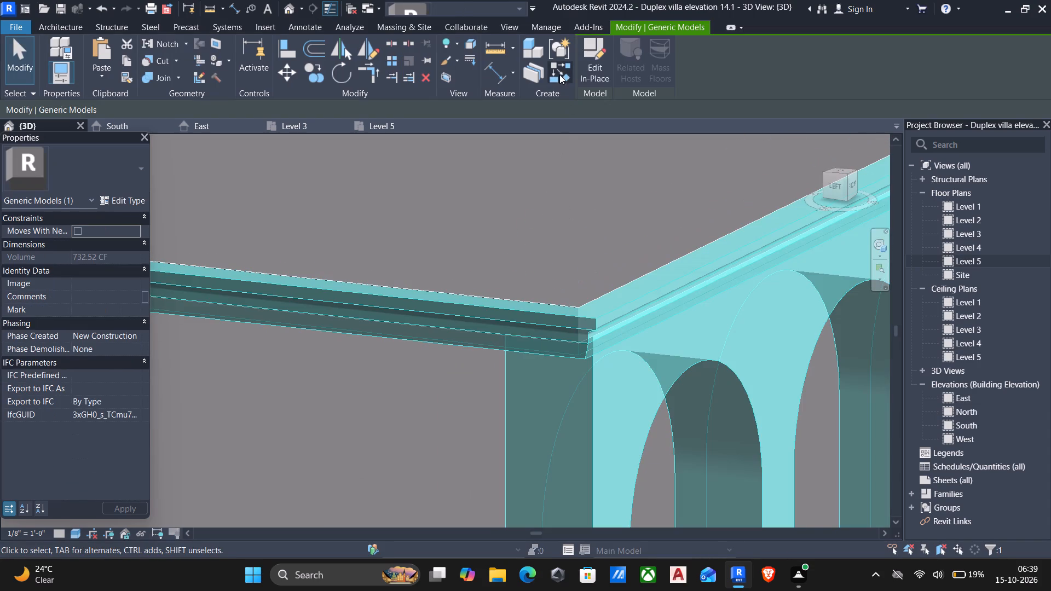
pyautogui.click(581, 67)
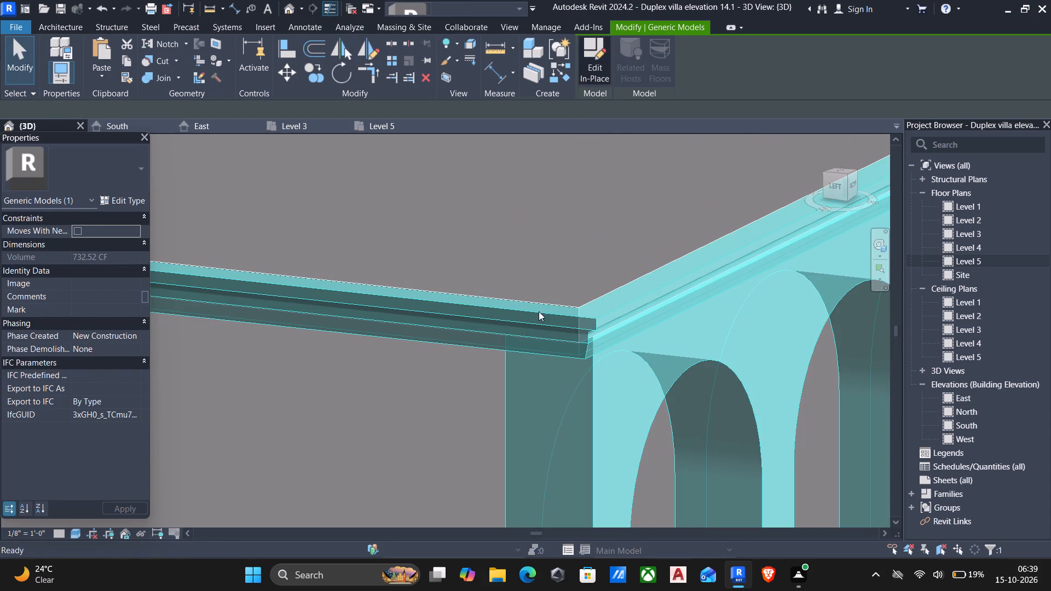
pyautogui.click(620, 308)
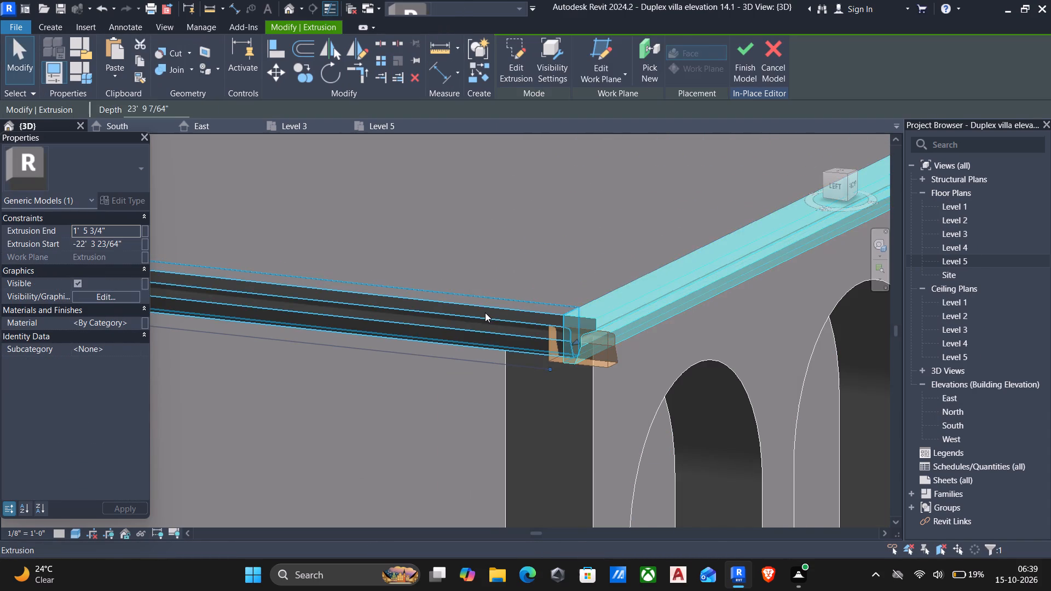
pyautogui.click(485, 312)
pyautogui.scroll(-6, 548, 327)
pyautogui.moveTo(627, 366); pyautogui.dragTo(549, 353, button='middle')
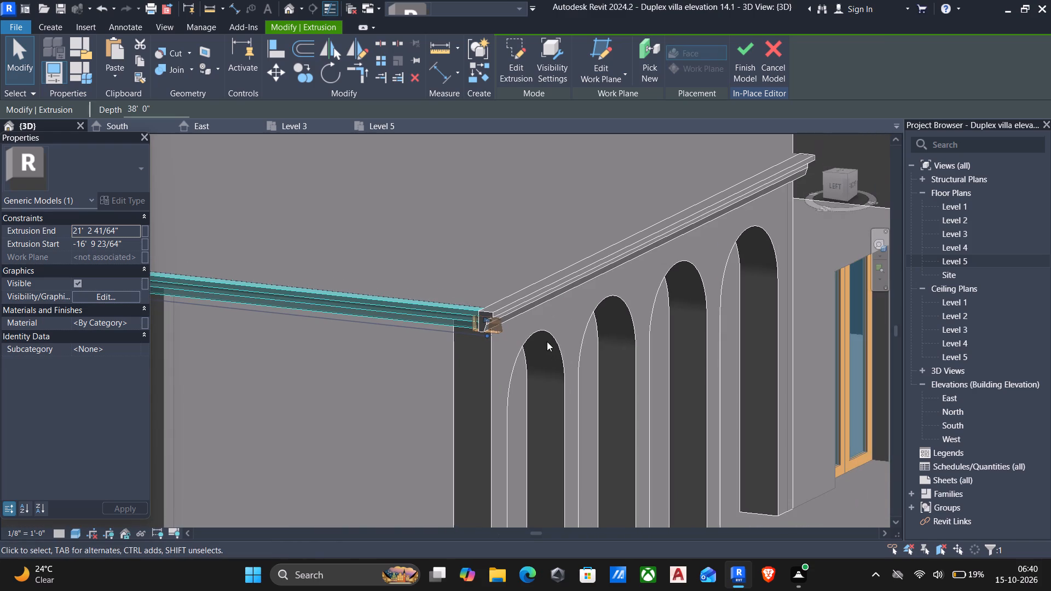
pyautogui.press('Escape')
# Inspect the upper front cornice and its end at the entrance tower, and finish the in-place model.
pyautogui.scroll(-4, 553, 331)
pyautogui.moveTo(577, 327); pyautogui.dragTo(396, 252, button='middle')
pyautogui.scroll(-2, 386, 257)
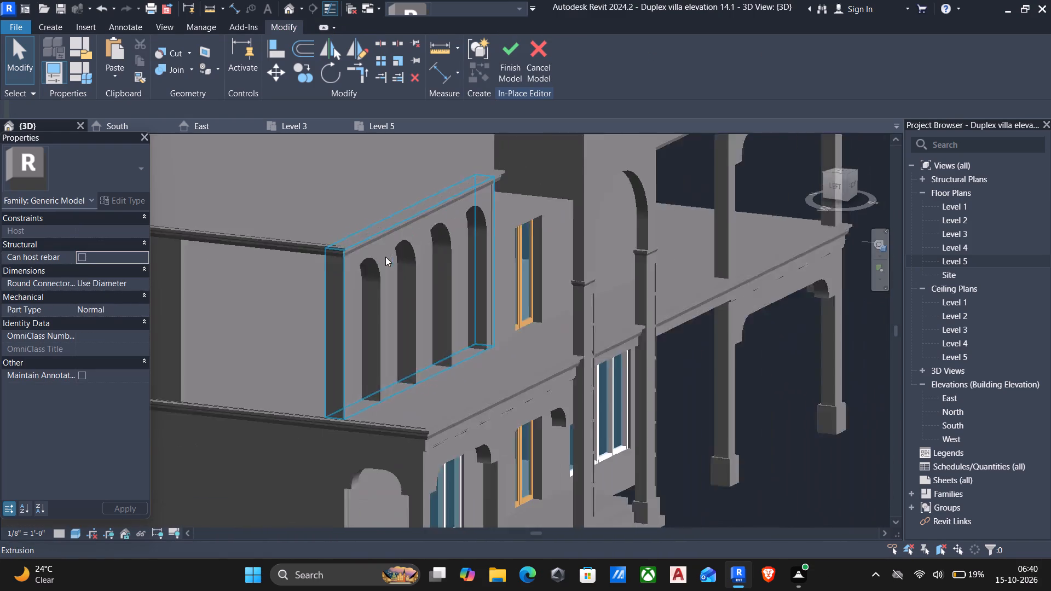
pyautogui.scroll(-1, 385, 257)
pyautogui.moveTo(392, 258); pyautogui.dragTo(408, 360, button='middle')
pyautogui.keyDown('shift'); pyautogui.moveTo(521, 312); pyautogui.dragTo(457, 311, button='middle'); pyautogui.keyUp('shift')
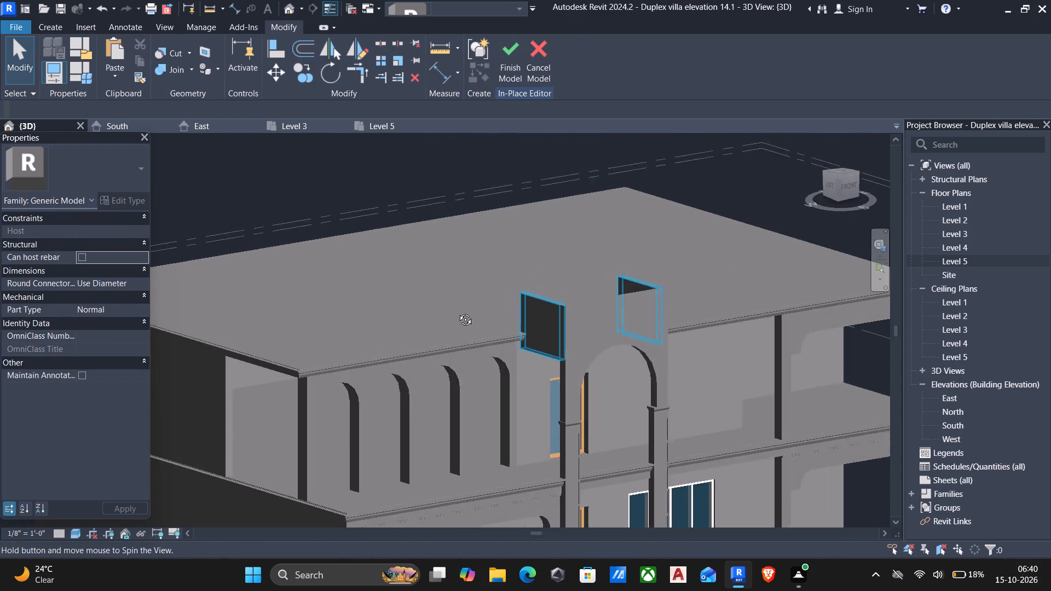
pyautogui.keyDown('shift'); pyautogui.moveTo(457, 311); pyautogui.dragTo(451, 306, button='middle'); pyautogui.keyUp('shift')
pyautogui.scroll(16, 519, 336)
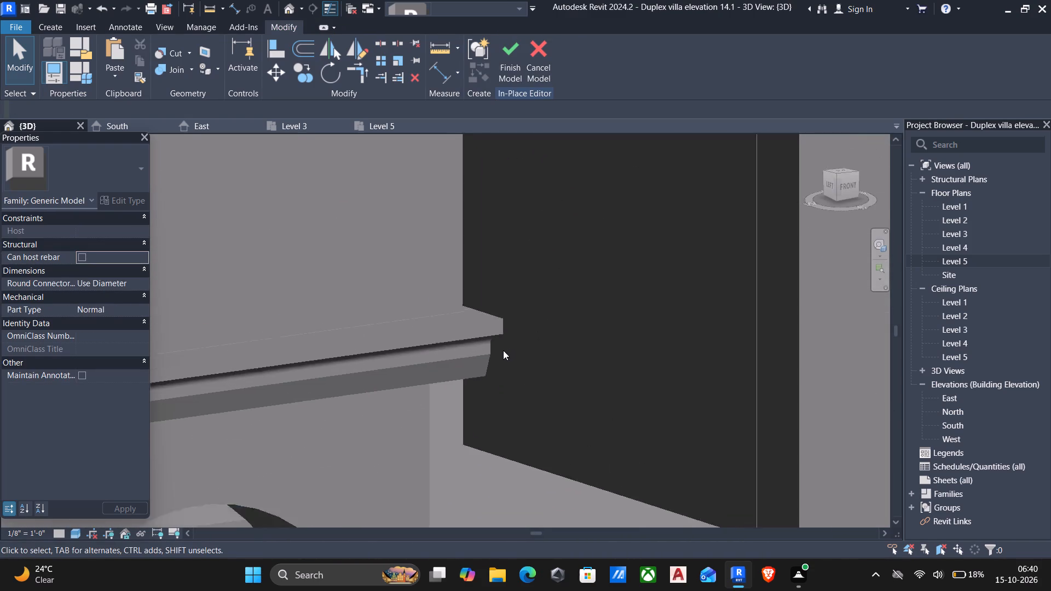
pyautogui.scroll(-13, 503, 350)
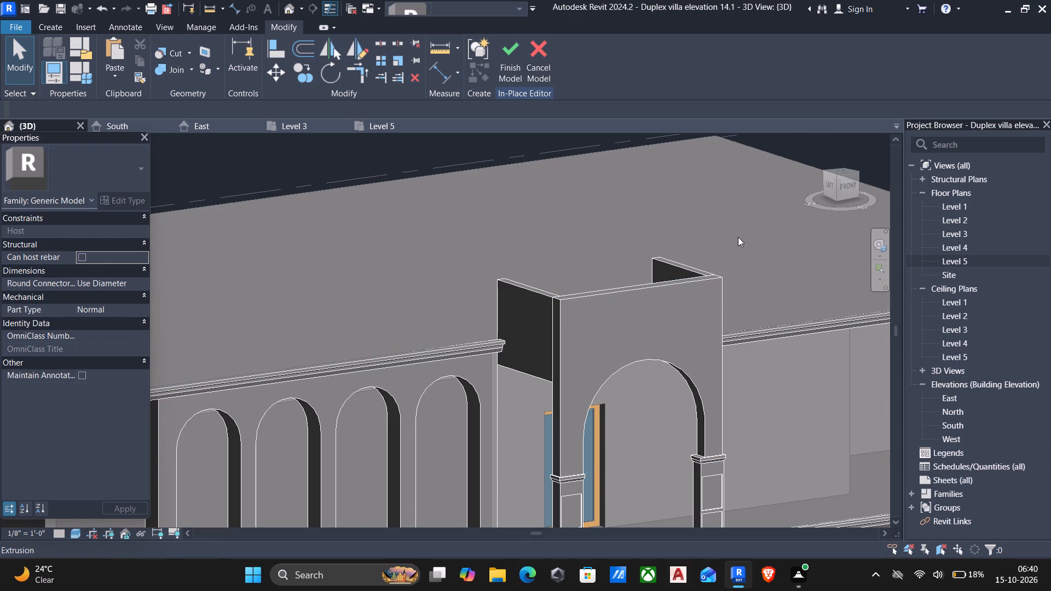
pyautogui.moveTo(777, 322); pyautogui.dragTo(573, 290, button='middle')
pyautogui.scroll(-3, 562, 287)
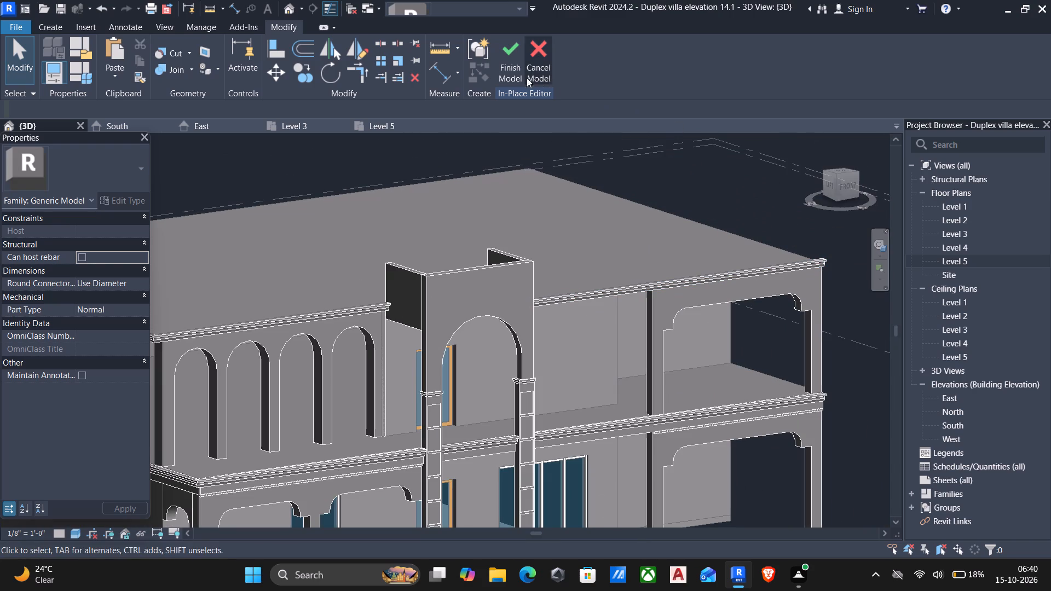
pyautogui.click(507, 59)
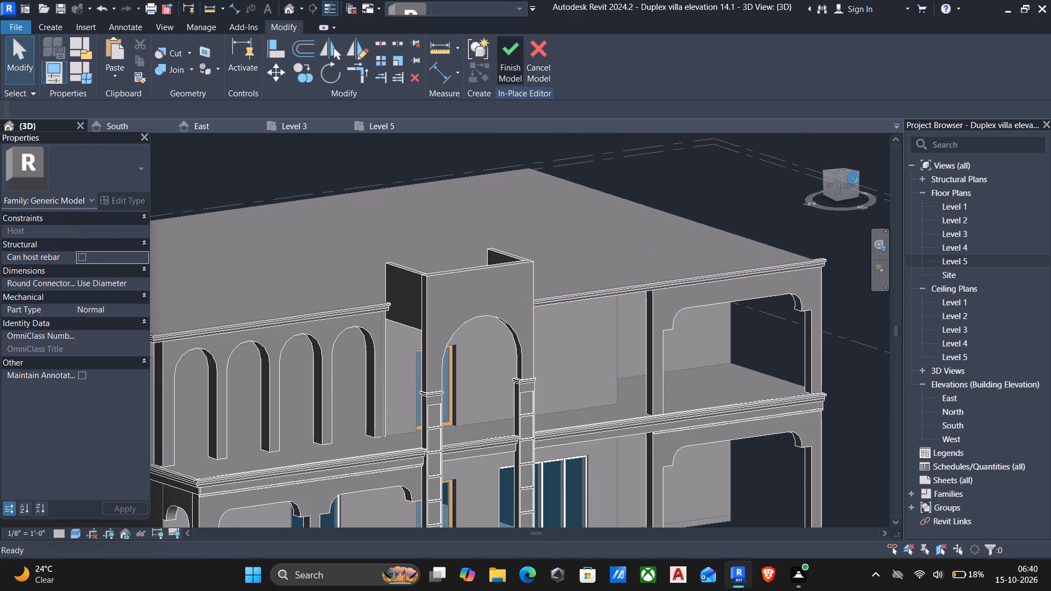
# View the villa straight from the front and examine the upper cornice's end at the outer roof corner.
pyautogui.click(850, 184)
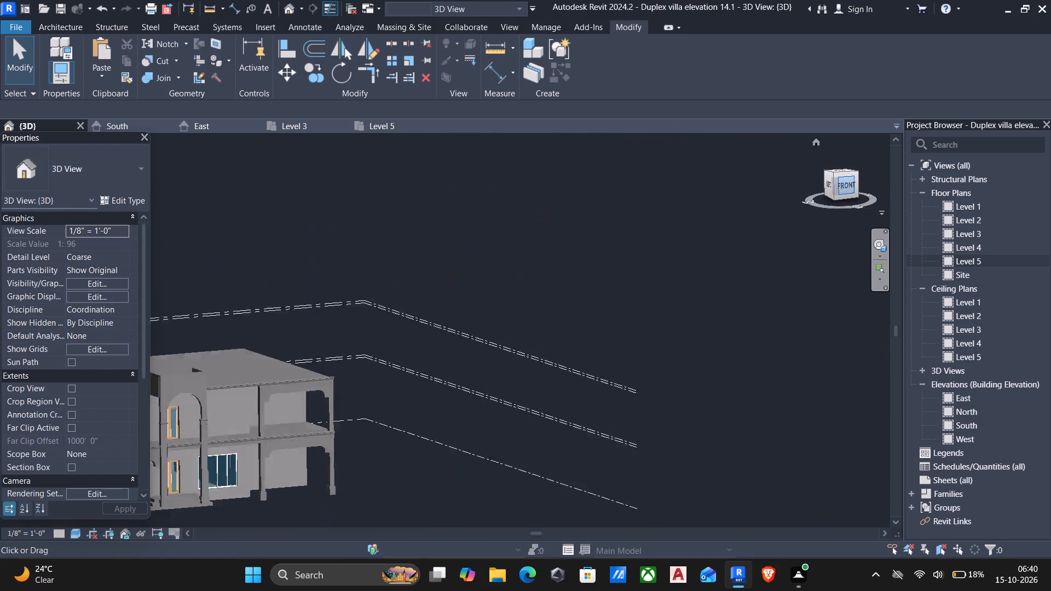
pyautogui.scroll(5, 437, 380)
pyautogui.scroll(5, 535, 259)
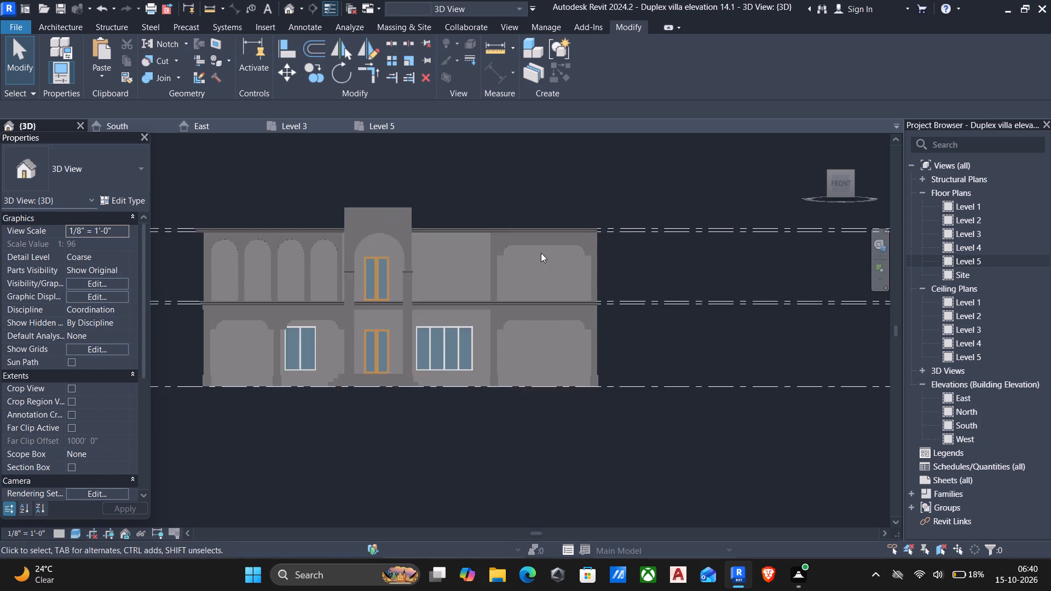
pyautogui.moveTo(528, 246); pyautogui.dragTo(533, 334, button='middle')
pyautogui.scroll(11, 594, 318)
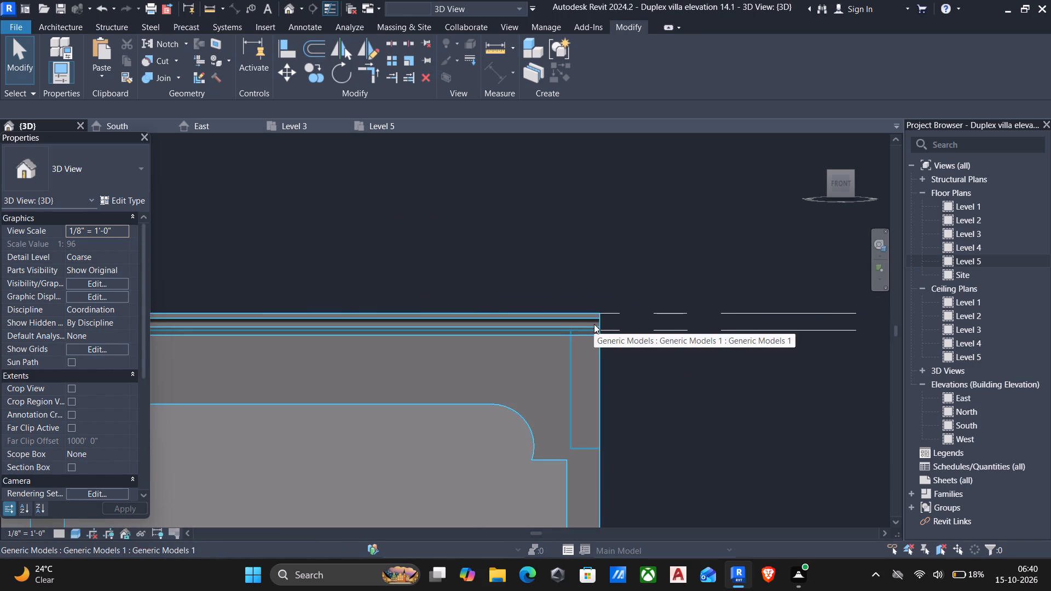
pyautogui.moveTo(567, 327); pyautogui.dragTo(572, 333, button='middle')
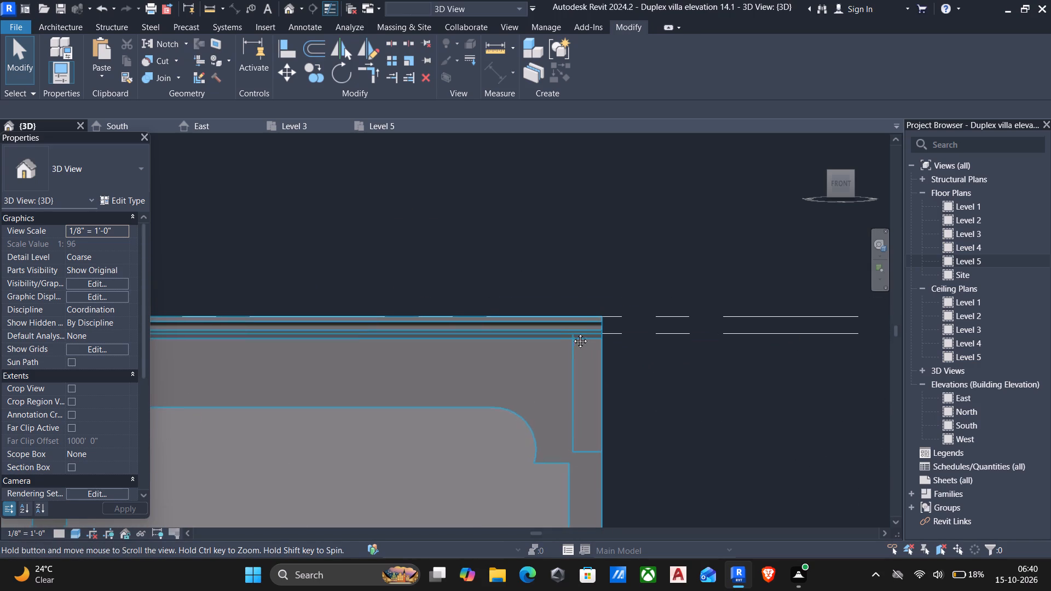
pyautogui.moveTo(572, 333); pyautogui.dragTo(645, 341, button='middle')
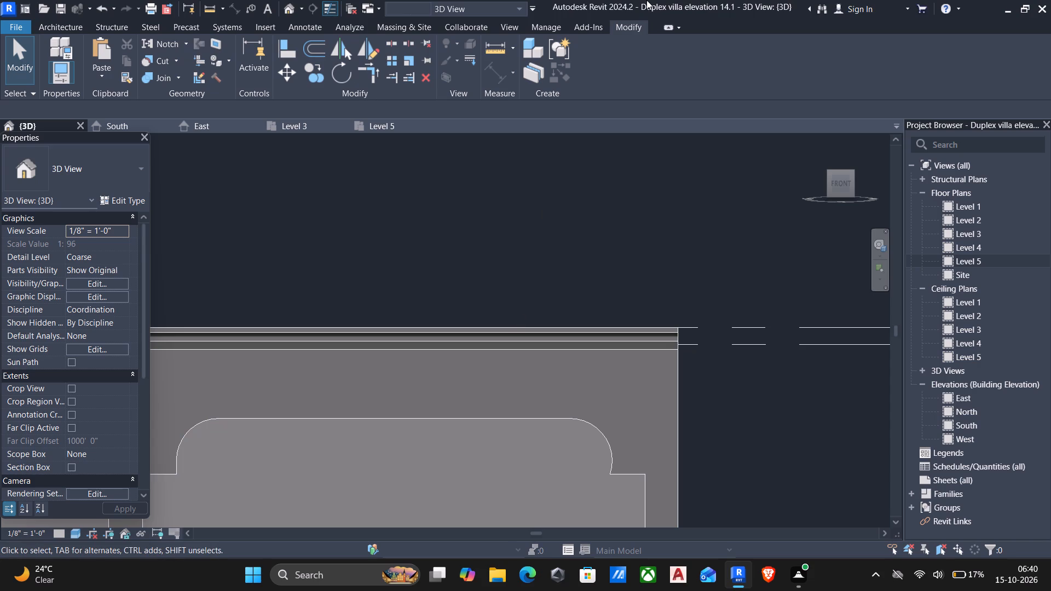
pyautogui.scroll(-3, 577, 240)
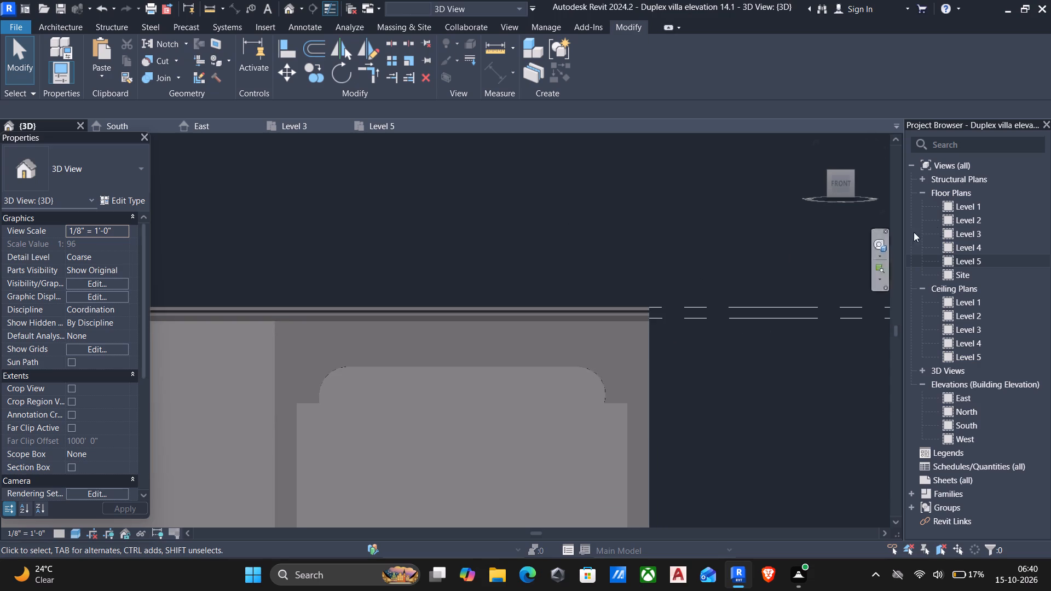
# Open the Level 5 floor plan and set its underlay base level to Level 3.
pyautogui.doubleClick(980, 264)
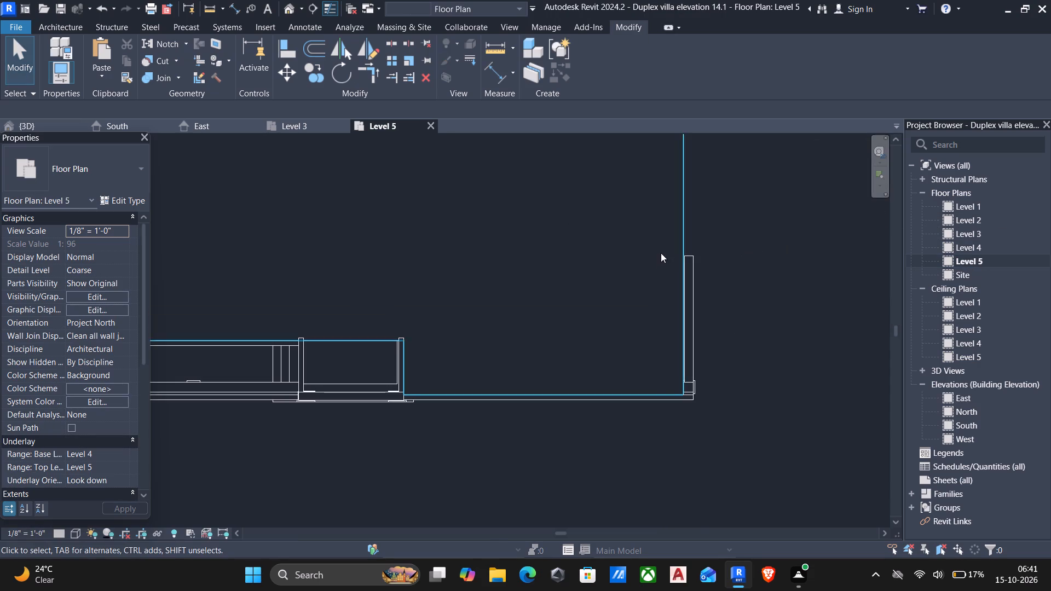
pyautogui.scroll(-7, 661, 253)
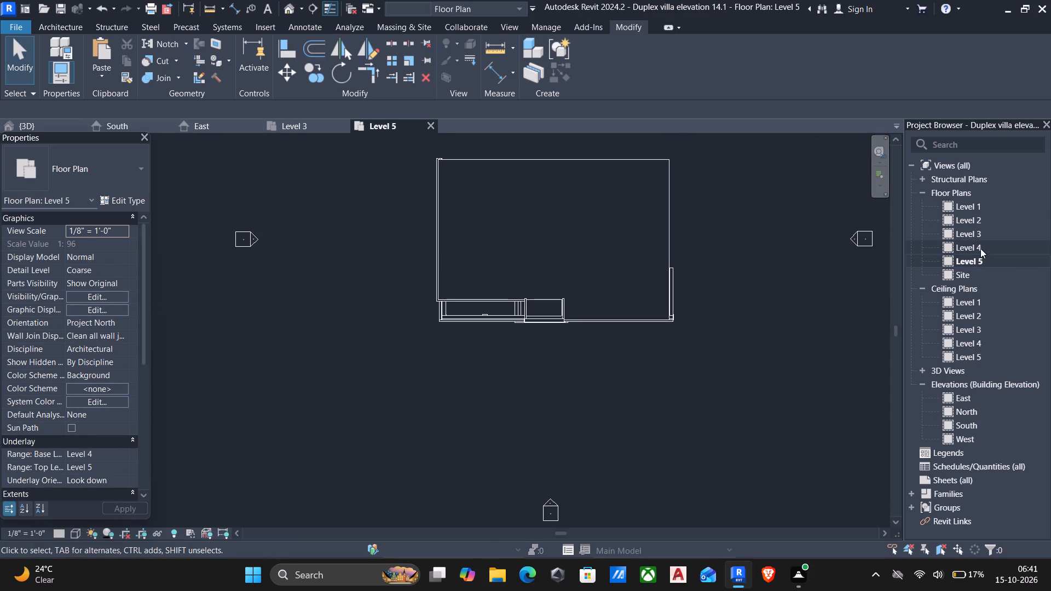
pyautogui.click(122, 452)
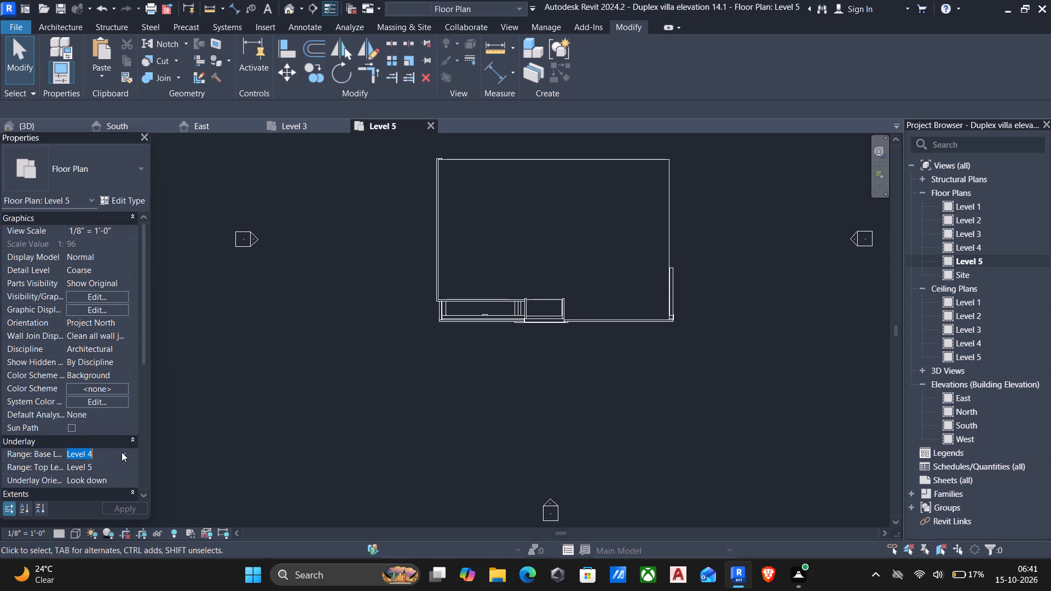
pyautogui.click(109, 497)
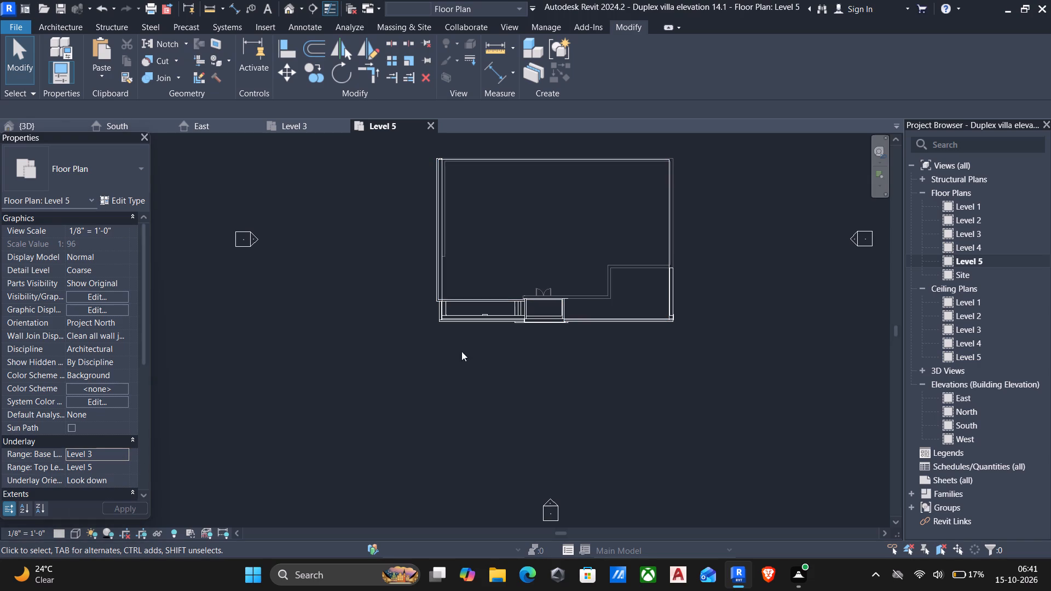
# Start adding an architectural element in the Level 5 plan, around the entrance tower and front walls.
pyautogui.scroll(5, 567, 293)
pyautogui.scroll(5, 484, 339)
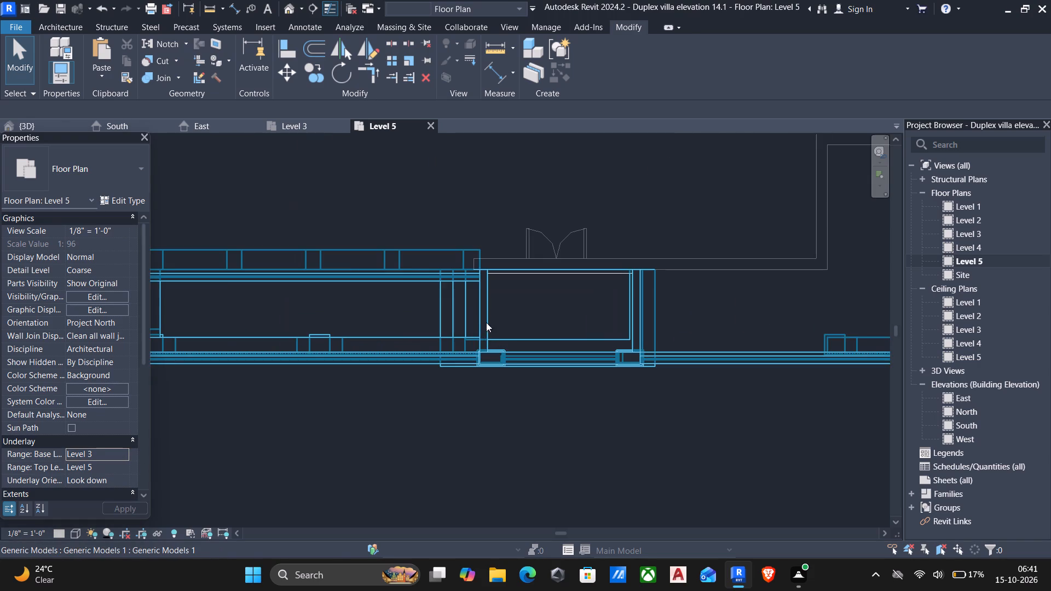
pyautogui.moveTo(482, 299); pyautogui.dragTo(500, 418, button='middle')
pyautogui.scroll(-2, 478, 397)
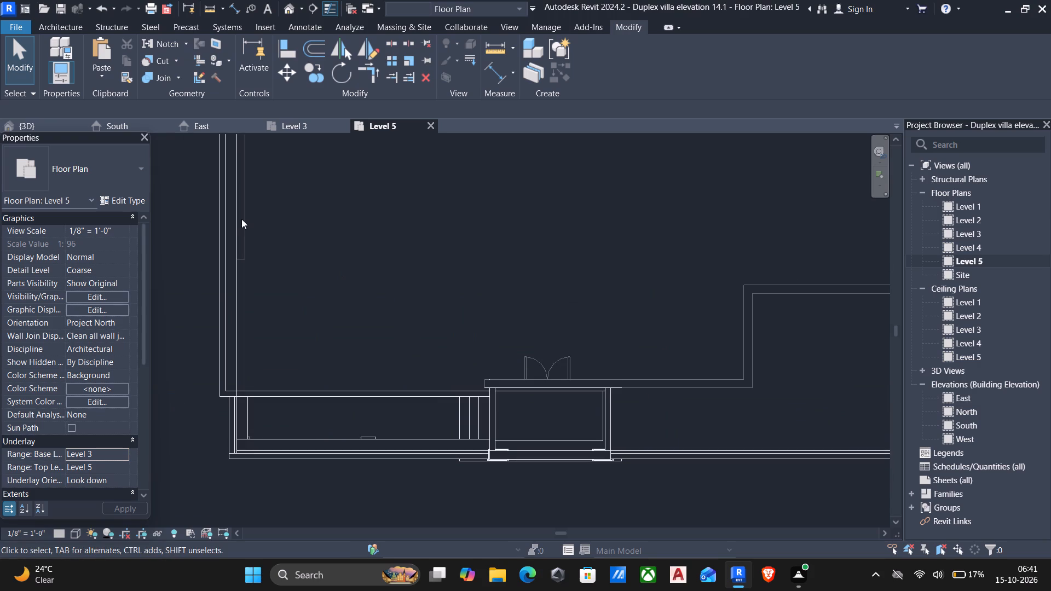
pyautogui.click(58, 24)
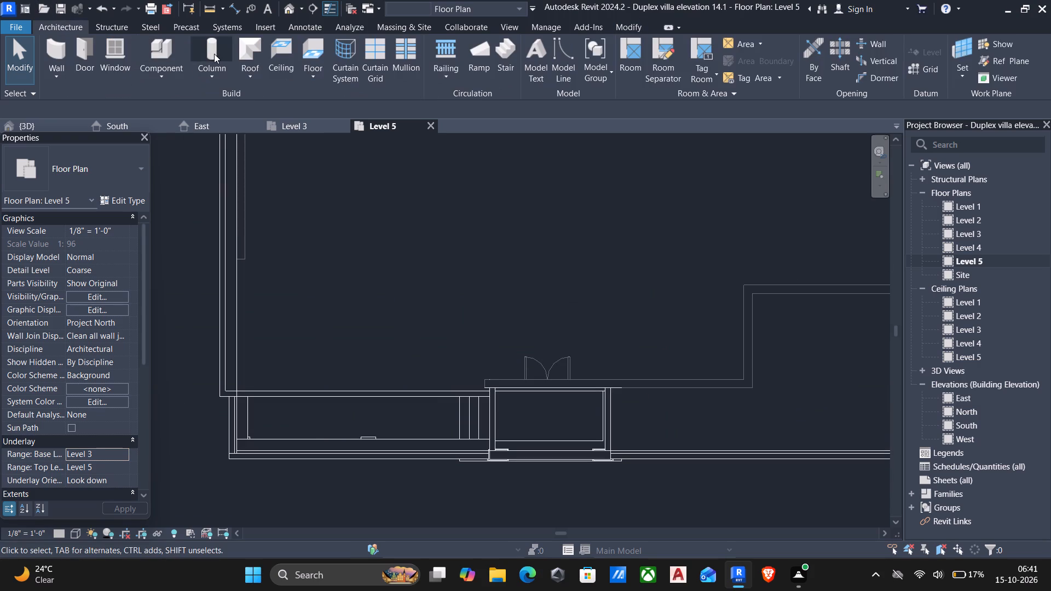
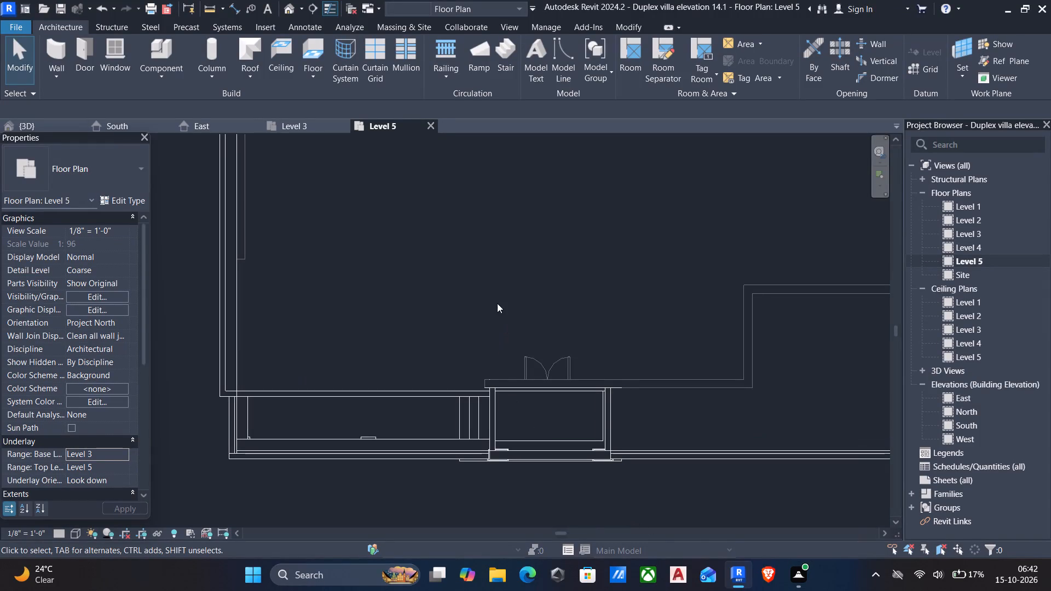
# Create a Generic - 12" footprint roof on Level 5, using a slope-defining rectangle from the cornice end at the entrance block to the building's northwest corner.
pyautogui.moveTo(493, 308); pyautogui.dragTo(477, 426, button='middle')
pyautogui.moveTo(408, 343); pyautogui.dragTo(439, 385, button='middle')
pyautogui.scroll(-2, 420, 374)
pyautogui.moveTo(421, 350); pyautogui.dragTo(421, 402, button='middle')
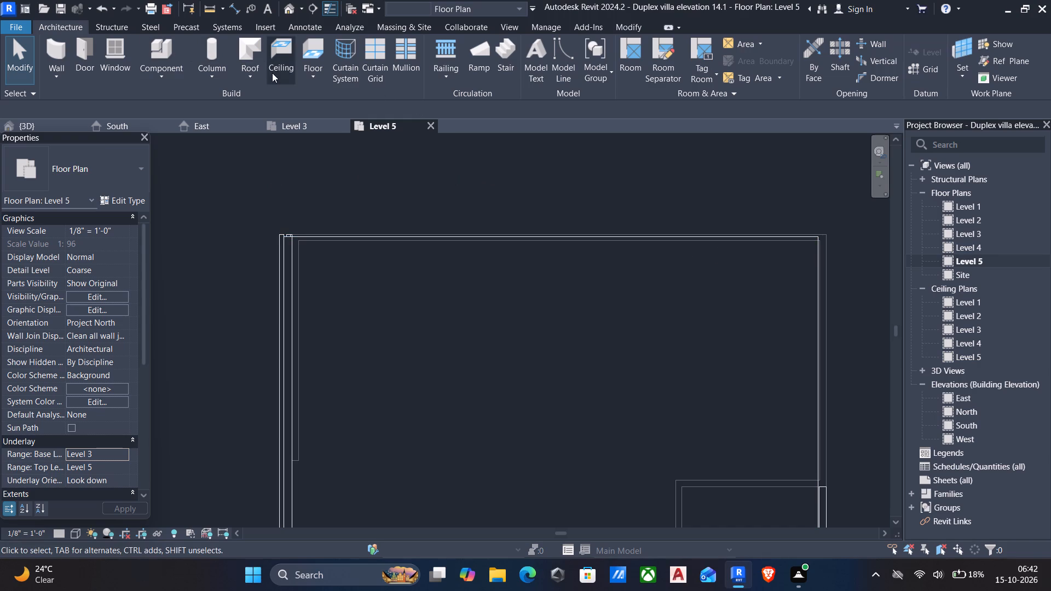
pyautogui.click(257, 74)
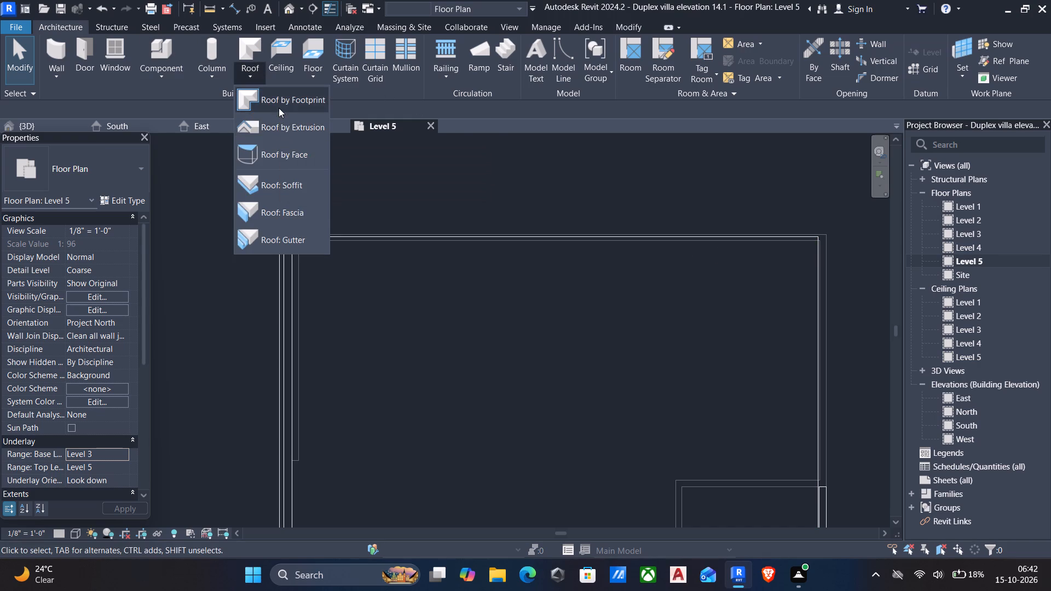
pyautogui.click(279, 104)
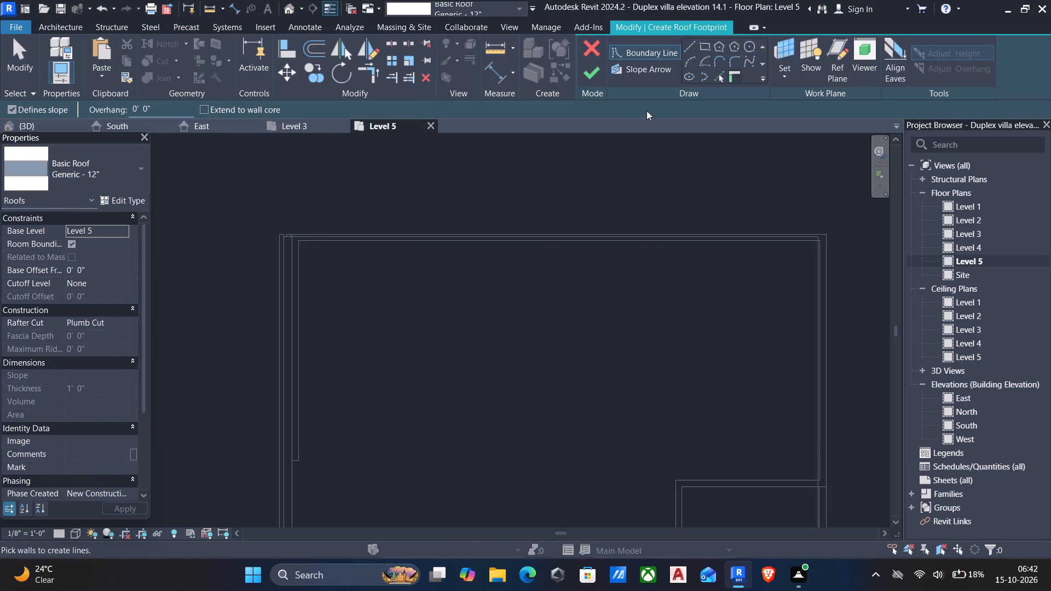
pyautogui.click(701, 49)
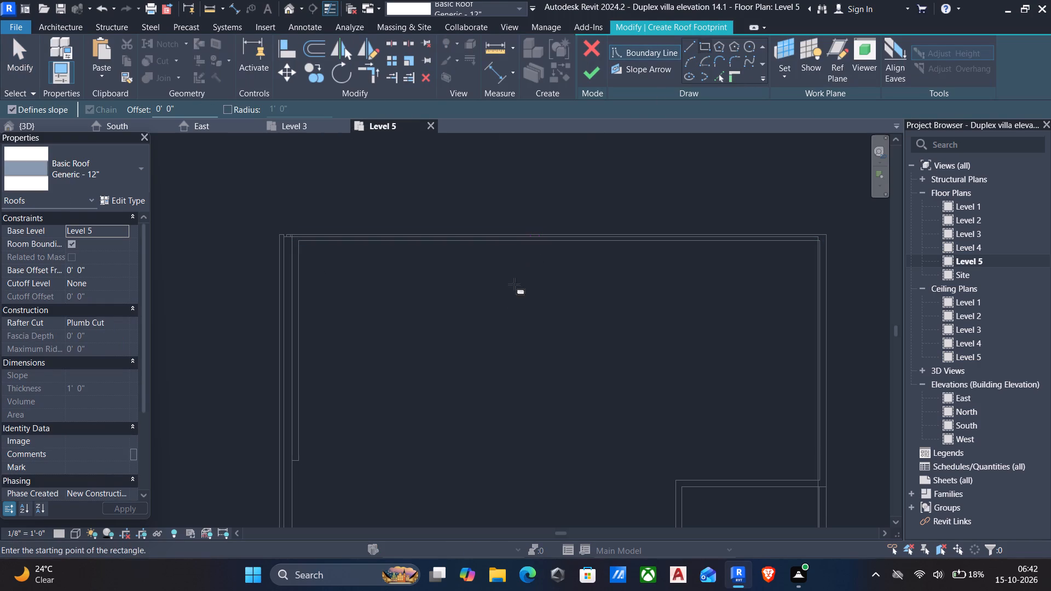
pyautogui.scroll(-3, 500, 312)
pyautogui.moveTo(465, 379); pyautogui.dragTo(472, 308, button='middle')
pyautogui.scroll(5, 485, 414)
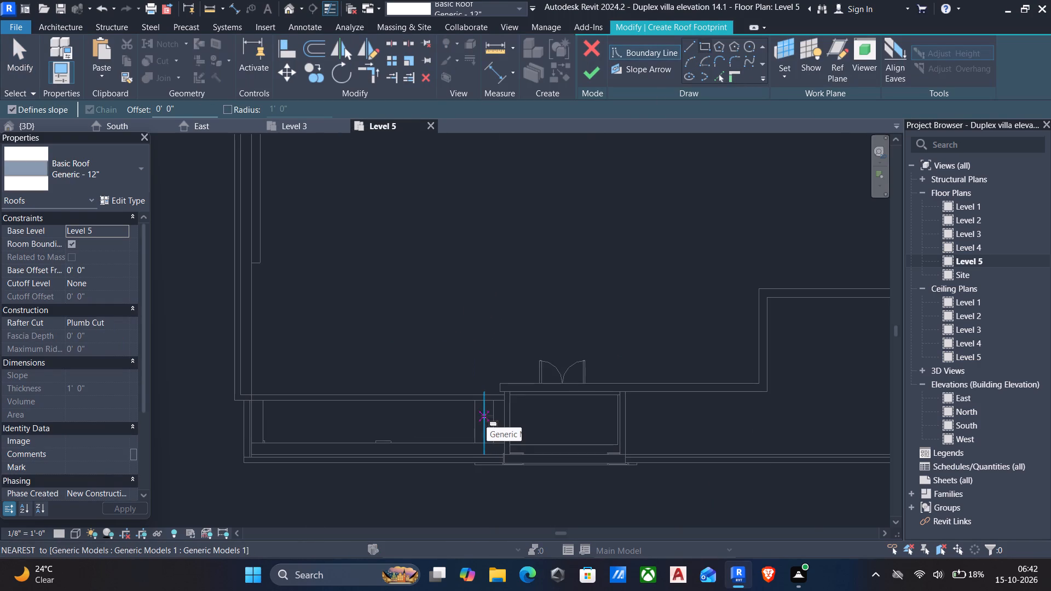
pyautogui.scroll(6, 487, 416)
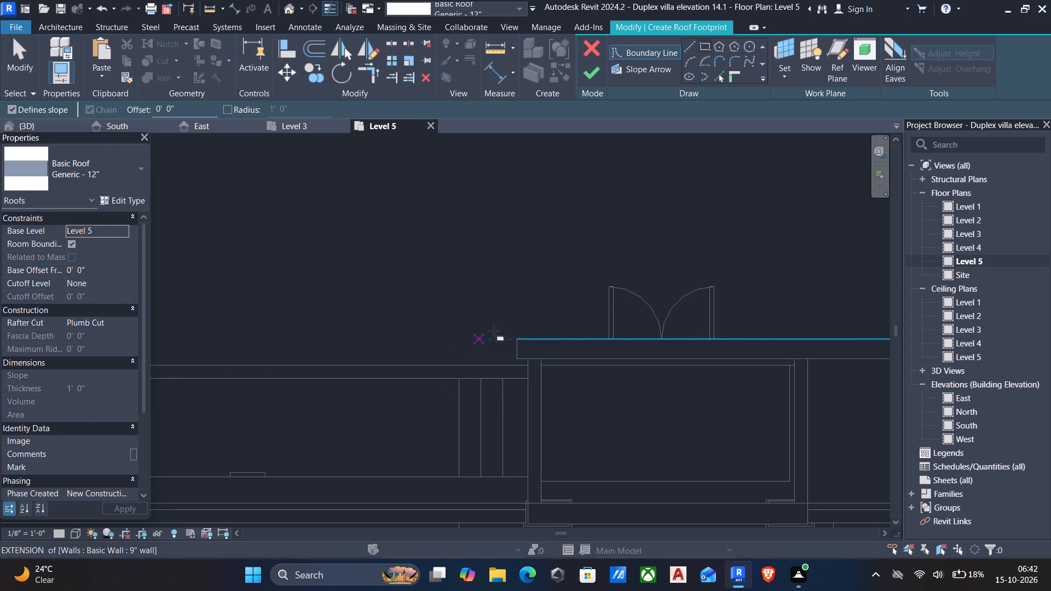
pyautogui.click(529, 377)
pyautogui.moveTo(431, 259); pyautogui.dragTo(700, 398, button='middle')
pyautogui.scroll(-5, 700, 398)
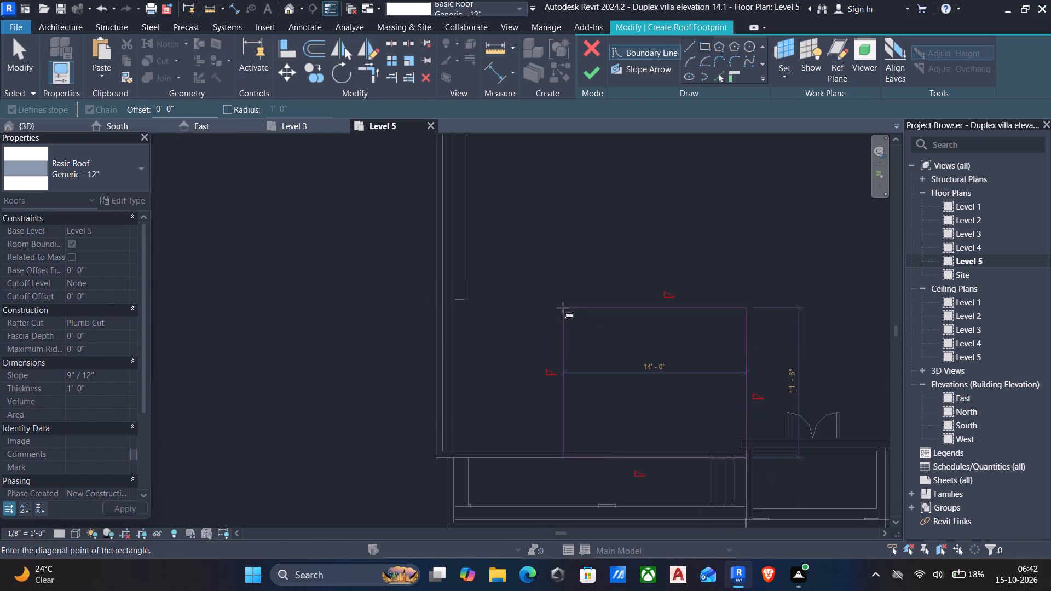
pyautogui.moveTo(563, 308); pyautogui.dragTo(615, 540, button='middle')
pyautogui.scroll(-1, 588, 487)
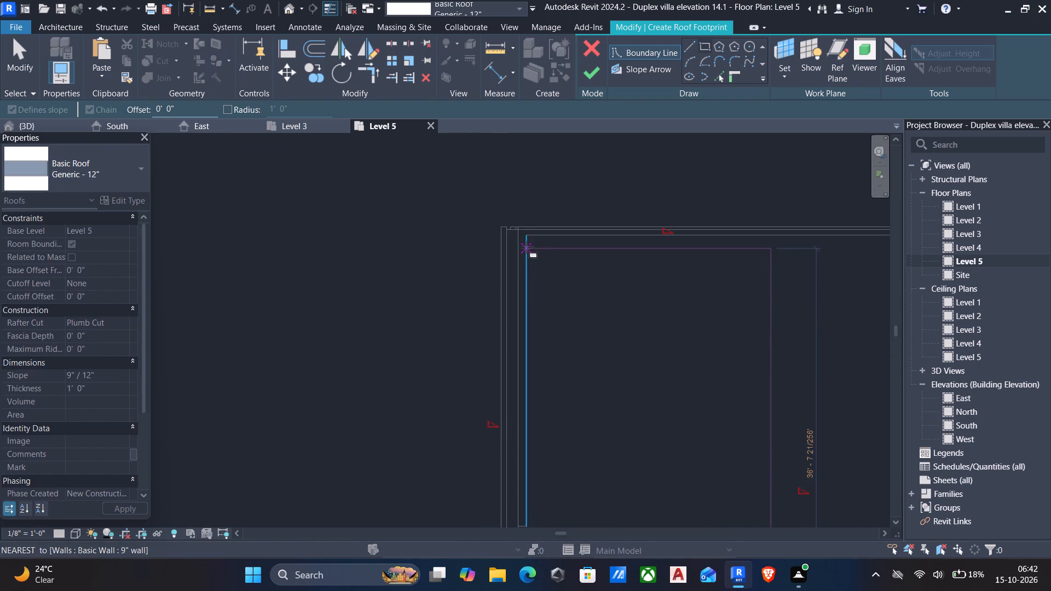
pyautogui.scroll(4, 521, 238)
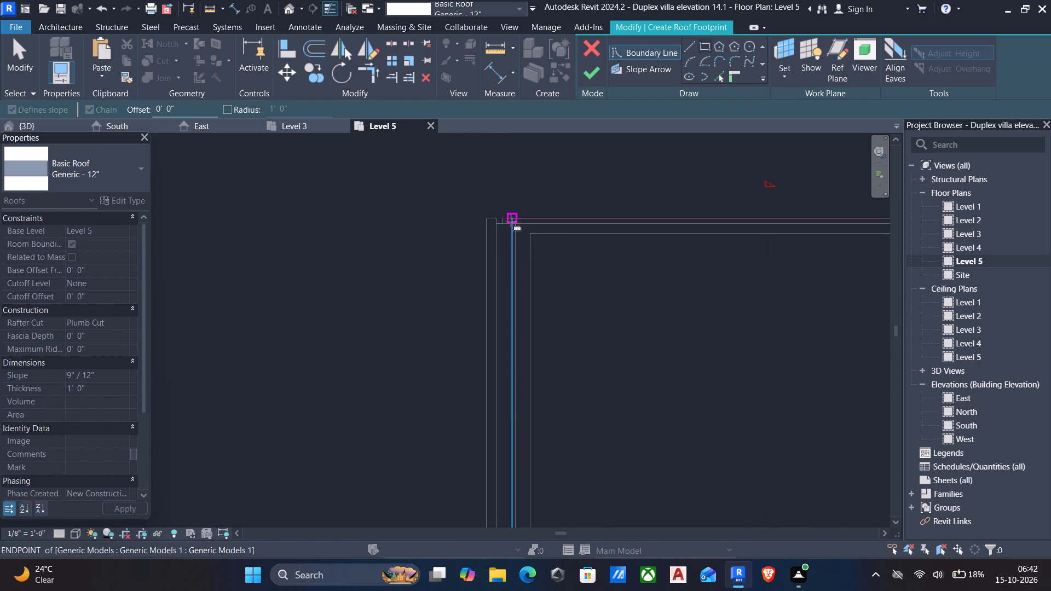
pyautogui.click(496, 222)
pyautogui.click(592, 71)
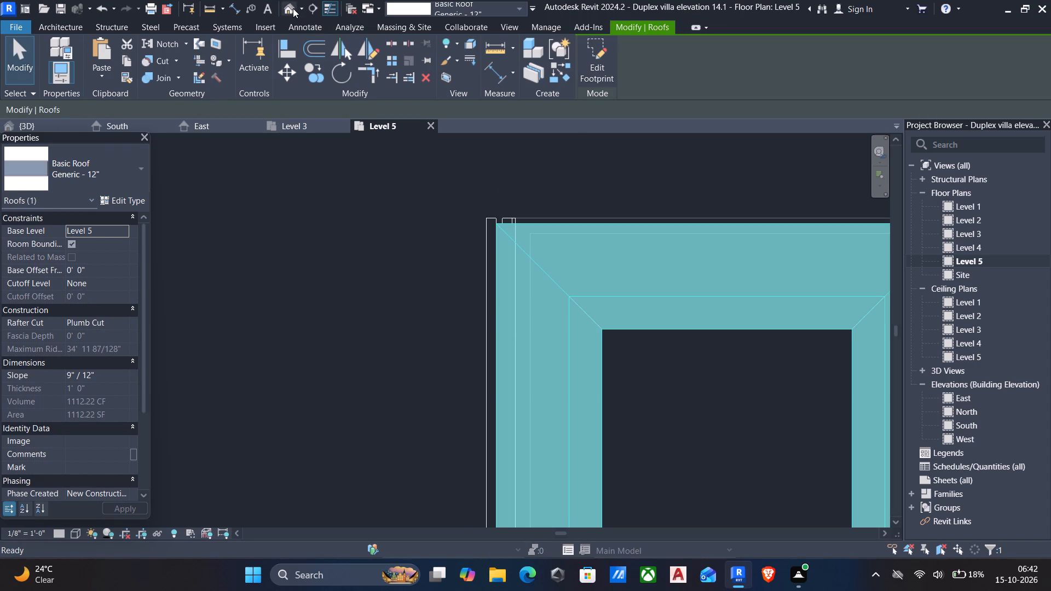
# Examine the new hip roof in 3D from the front and from the front-left corner of the villa.
pyautogui.click(290, 8)
pyautogui.scroll(-6, 405, 287)
pyautogui.moveTo(409, 307); pyautogui.dragTo(662, 318, button='middle')
pyautogui.scroll(-1, 663, 318)
pyautogui.moveTo(493, 298); pyautogui.dragTo(655, 346, button='middle')
pyautogui.scroll(1, 493, 355)
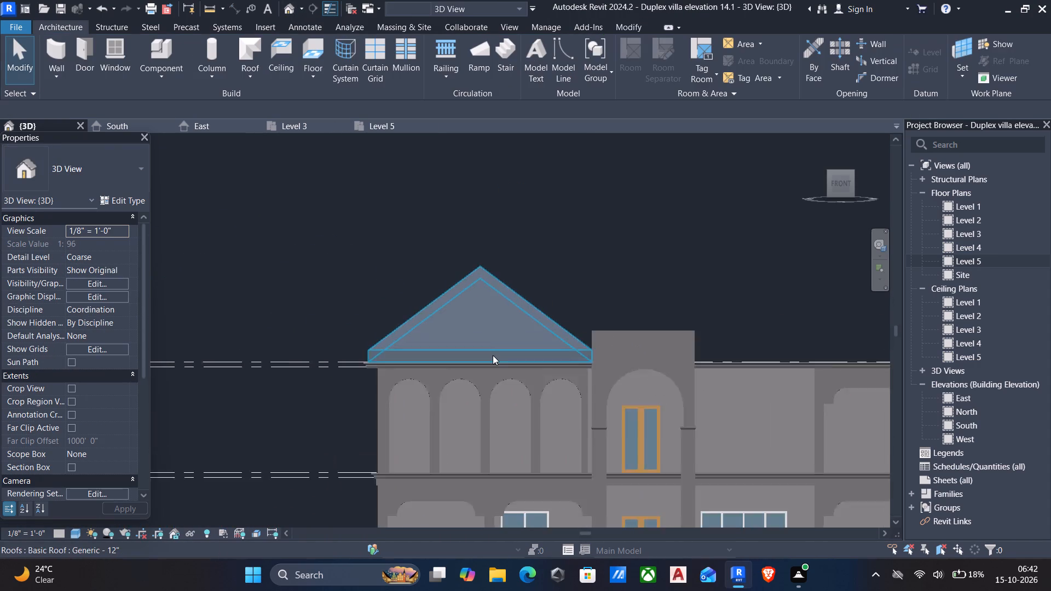
pyautogui.scroll(4, 493, 355)
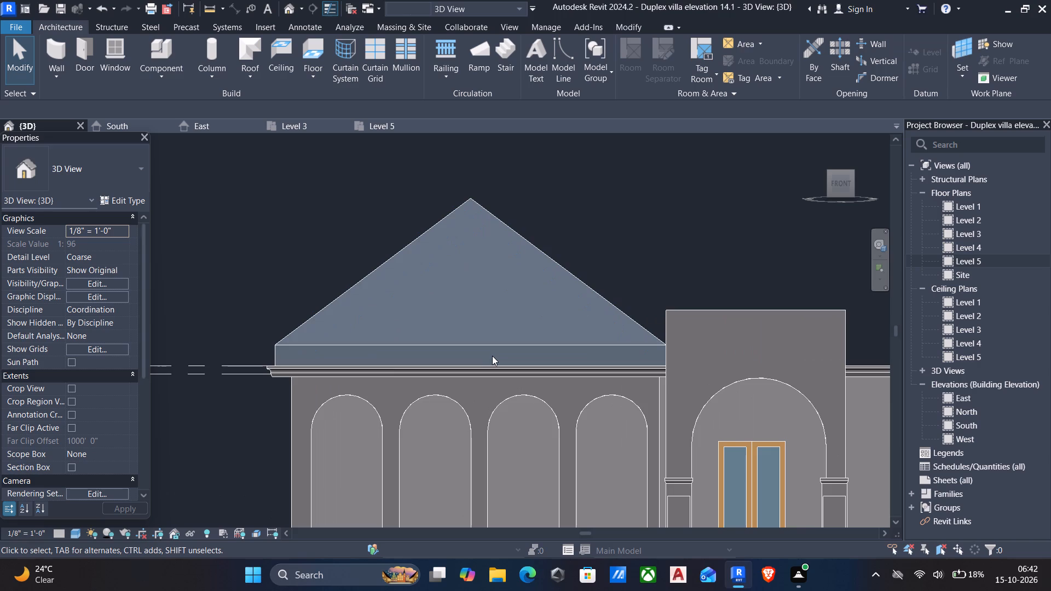
pyautogui.scroll(-4, 492, 356)
pyautogui.keyDown('shift'); pyautogui.moveTo(487, 364); pyautogui.dragTo(570, 455, button='middle'); pyautogui.keyUp('shift')
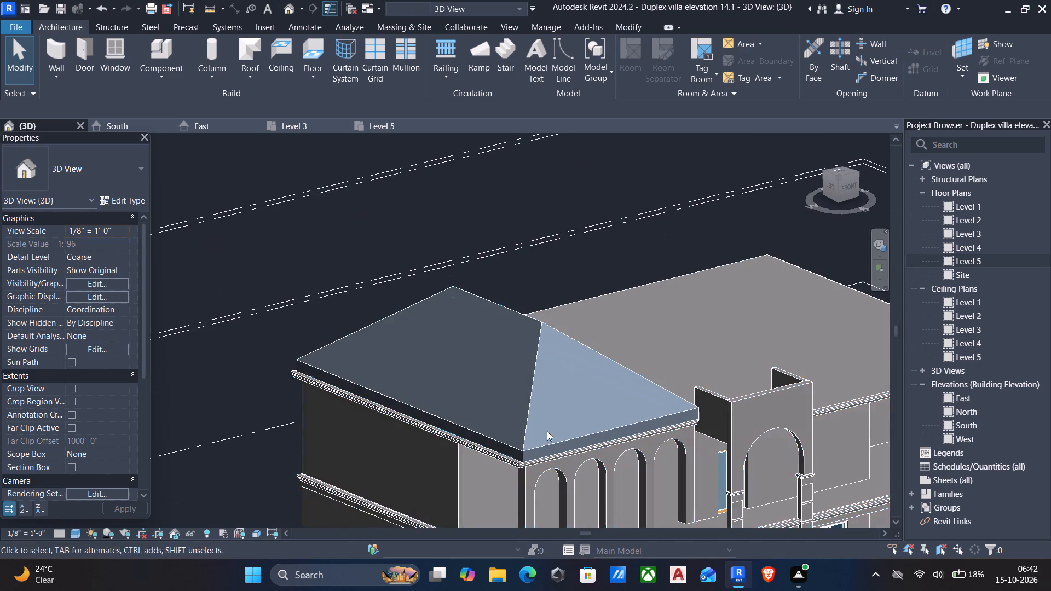
# Edit the roof footprint so its west boundary line aligns with the outer edge of the cornice, and finish the sketch.
pyautogui.scroll(5, 493, 423)
pyautogui.click(530, 469)
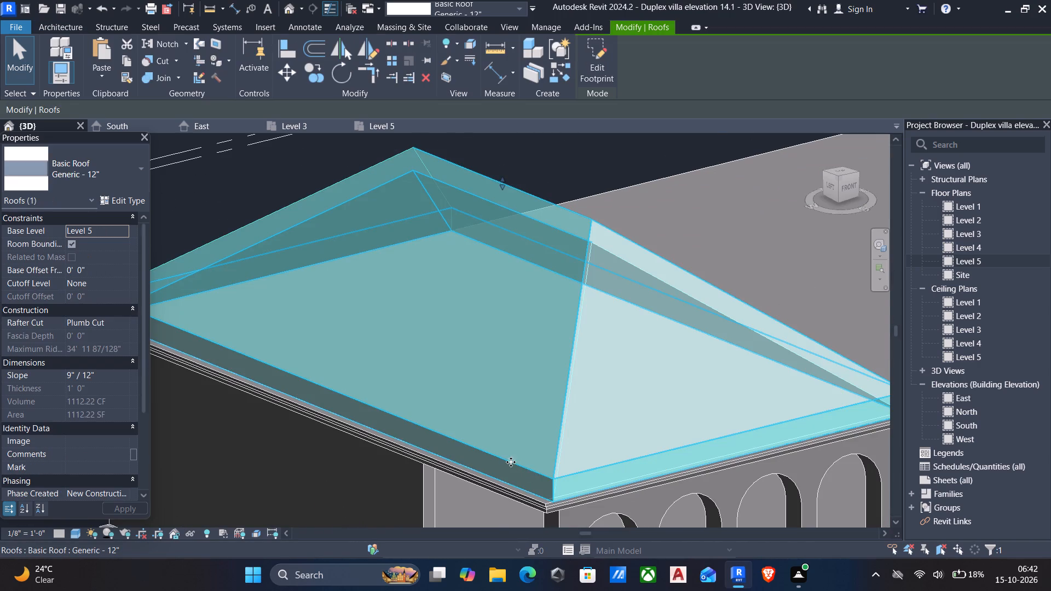
pyautogui.click(588, 49)
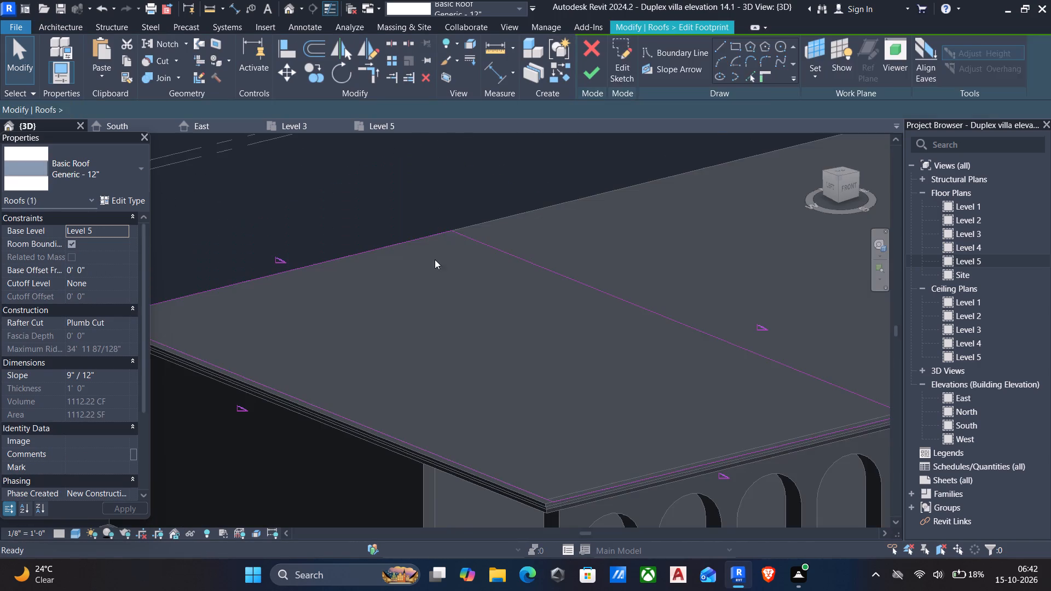
pyautogui.scroll(4, 361, 420)
pyautogui.moveTo(368, 447); pyautogui.dragTo(419, 420, button='middle')
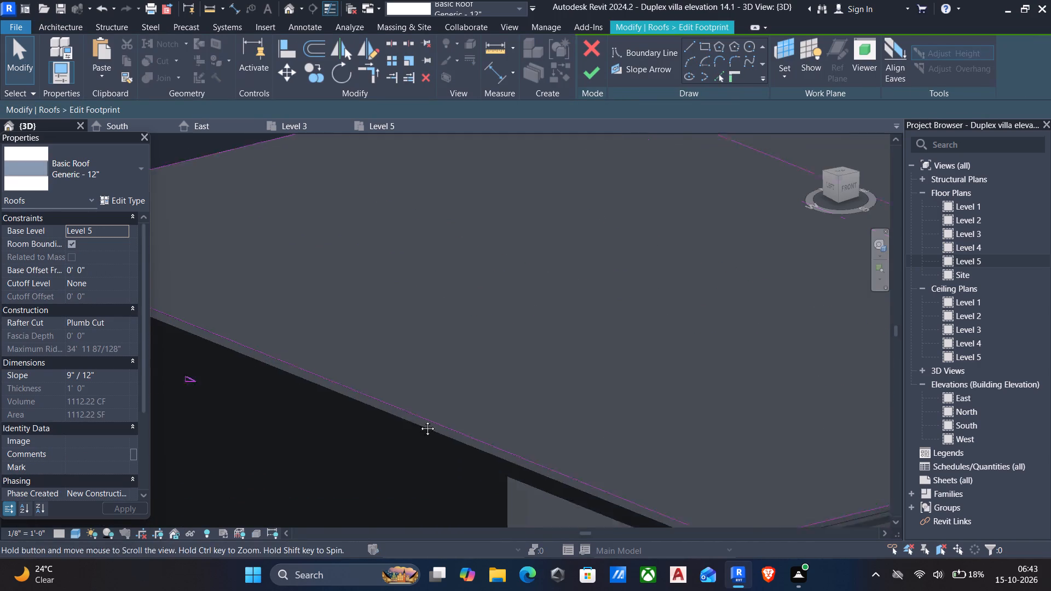
pyautogui.moveTo(419, 420); pyautogui.dragTo(421, 420, button='middle')
pyautogui.press('a')
pyautogui.press('l')
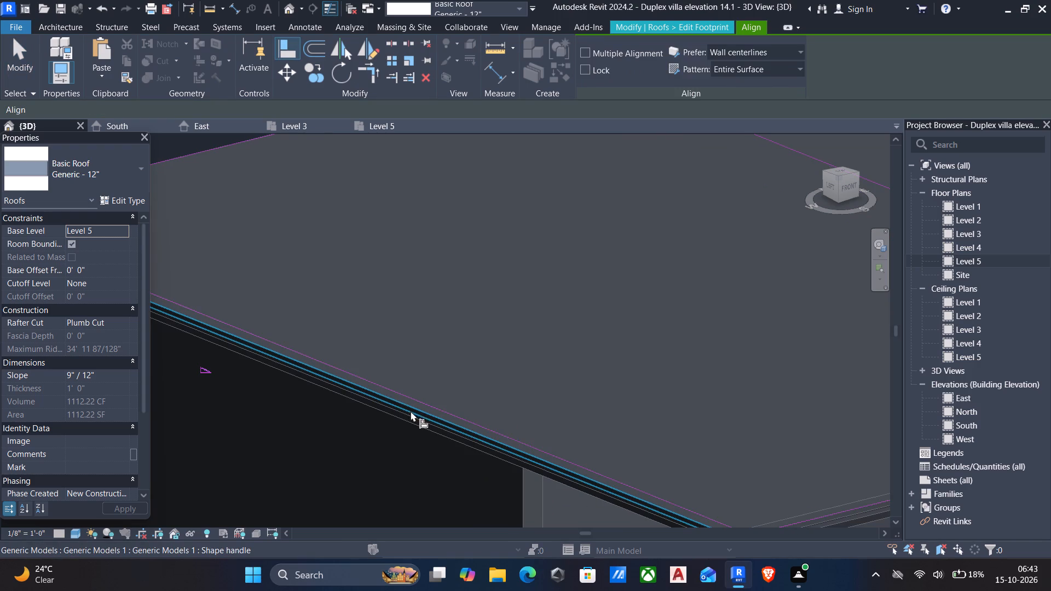
pyautogui.scroll(5, 415, 412)
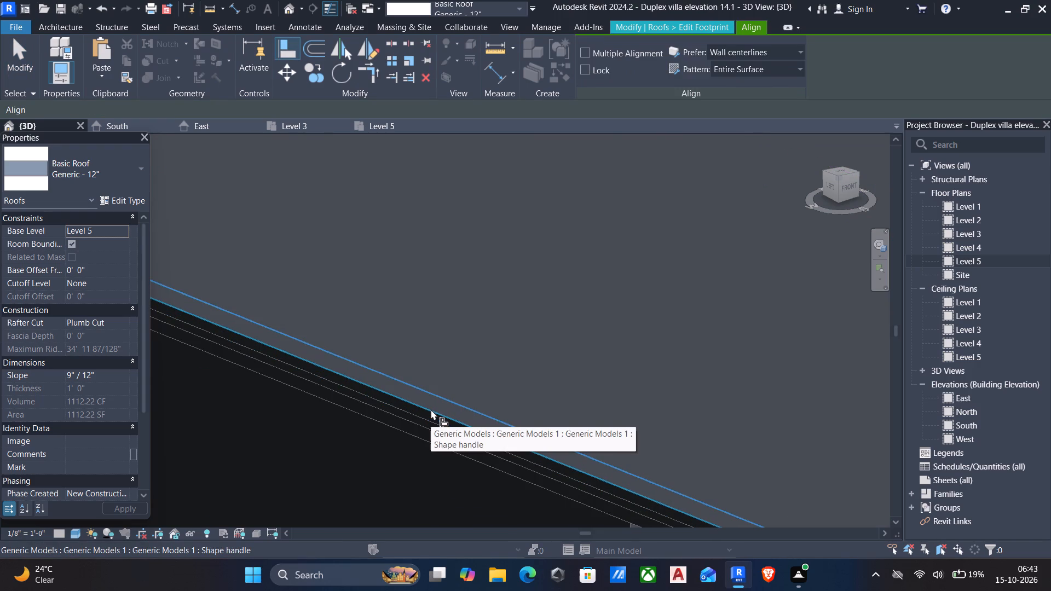
pyautogui.scroll(5, 432, 420)
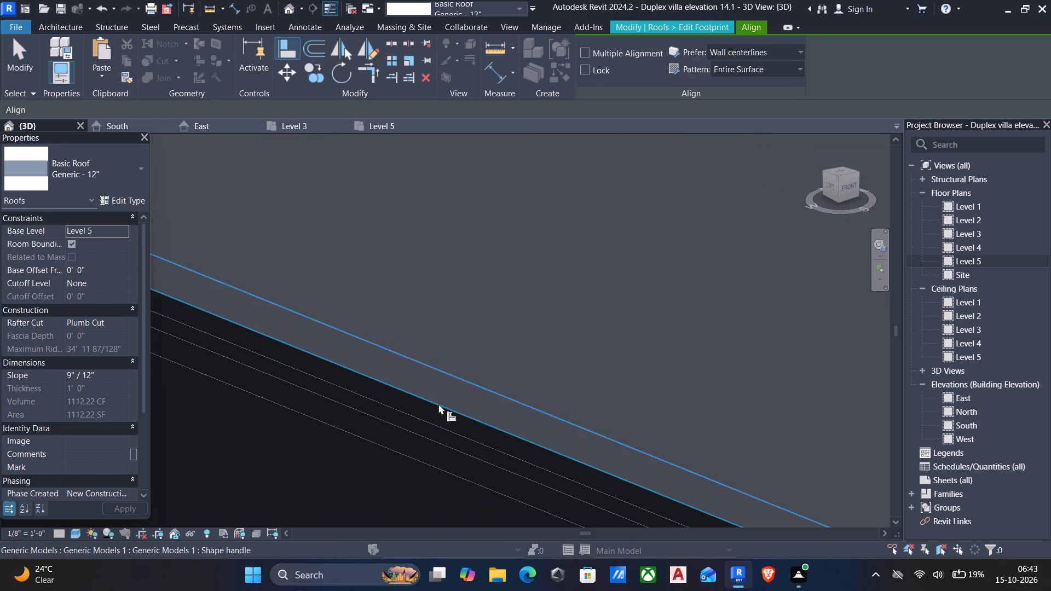
pyautogui.click(440, 408)
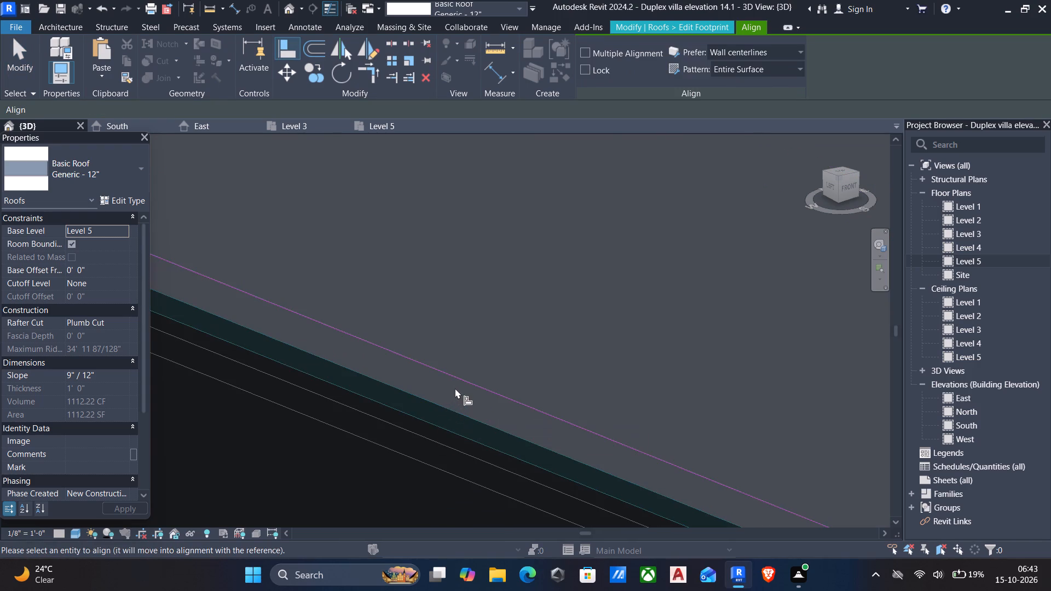
pyautogui.click(464, 380)
pyautogui.scroll(-6, 464, 418)
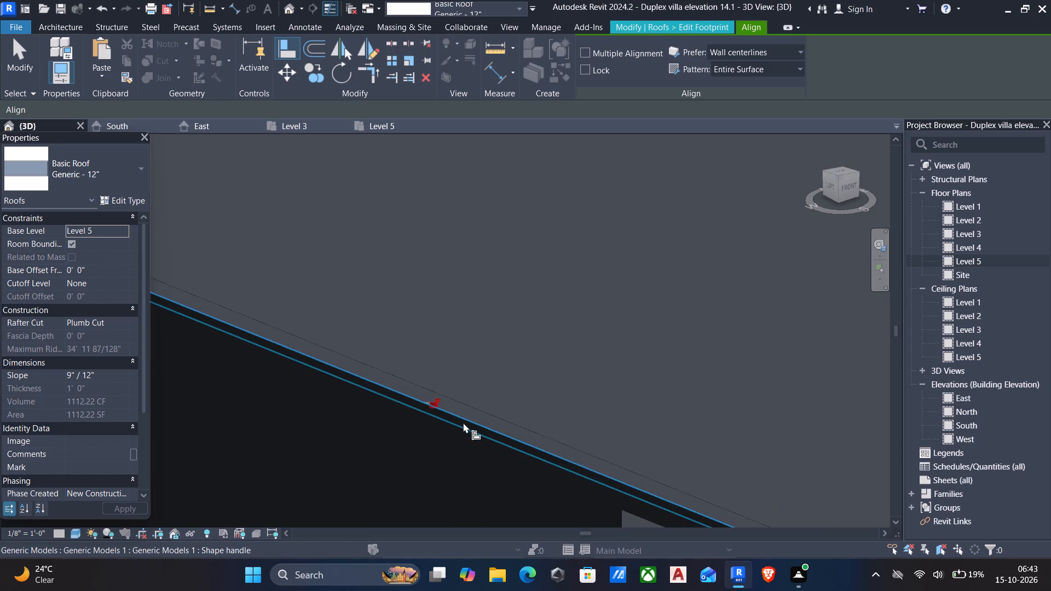
pyautogui.scroll(-5, 473, 409)
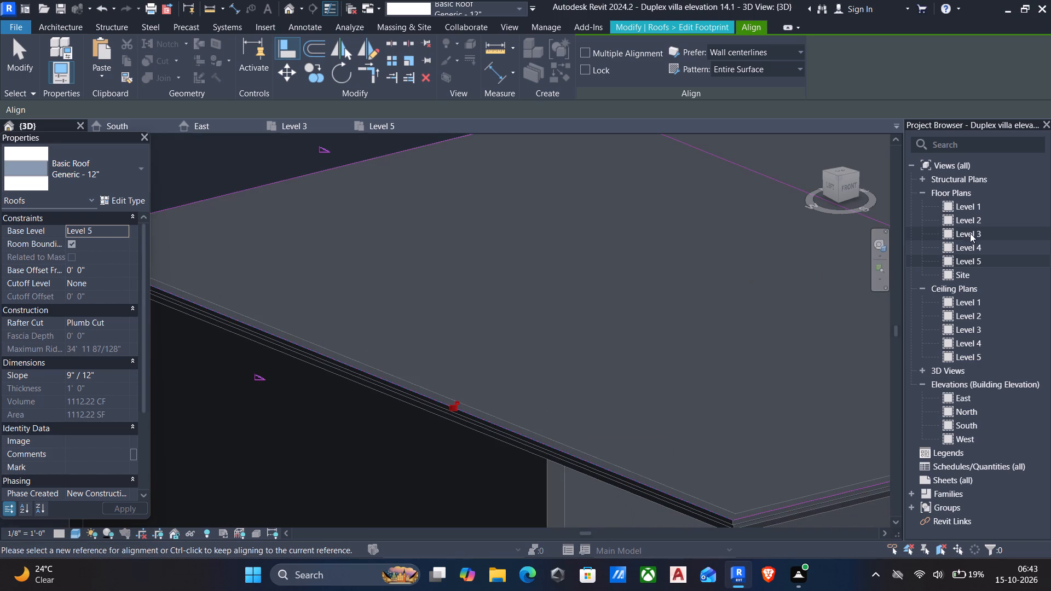
pyautogui.click(983, 260)
pyautogui.click(983, 260)
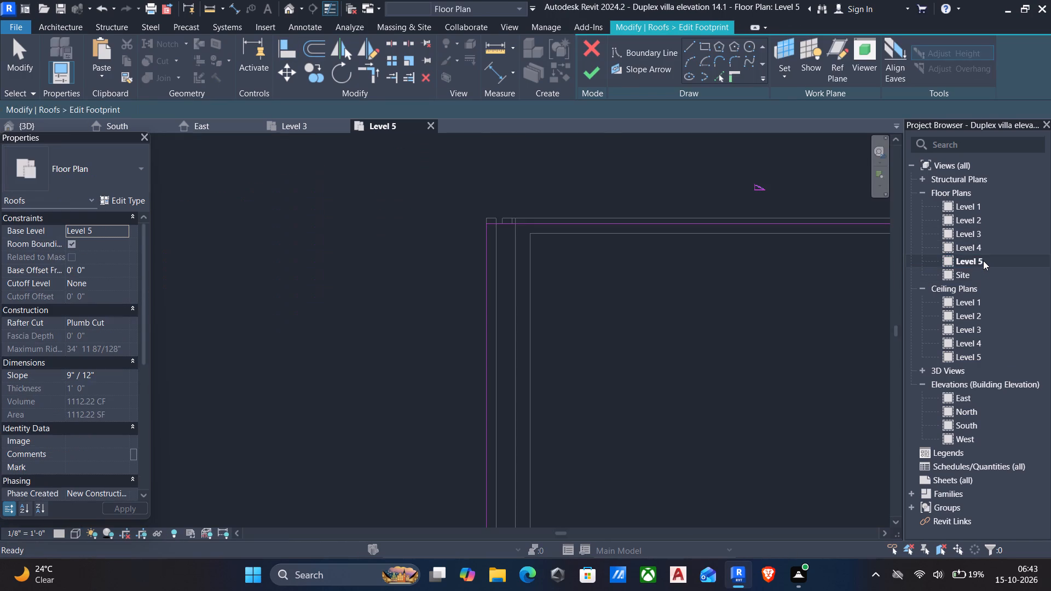
pyautogui.moveTo(489, 346); pyautogui.dragTo(451, 234, button='middle')
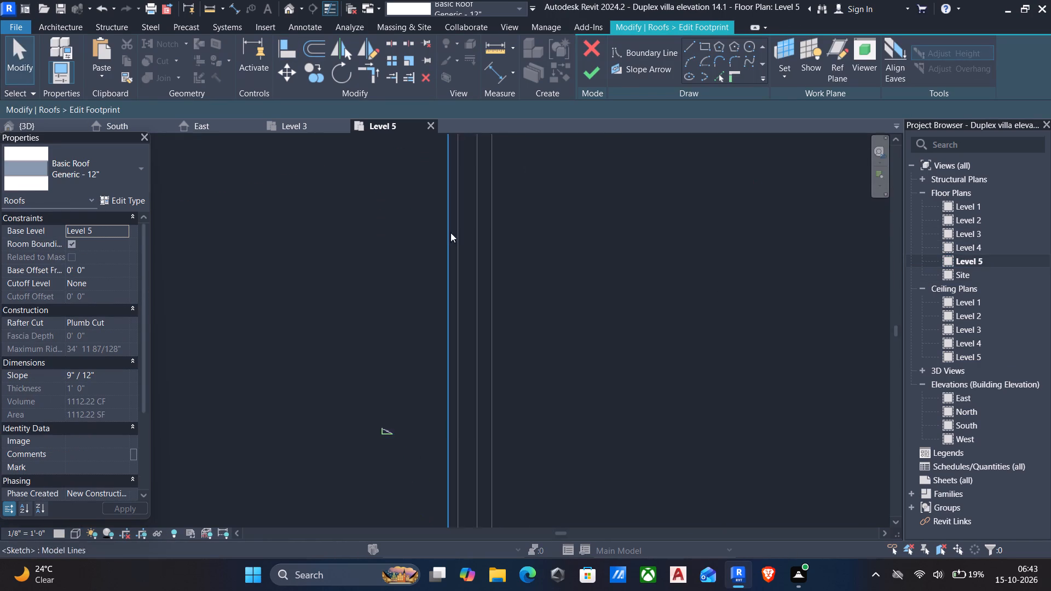
pyautogui.scroll(-6, 451, 233)
pyautogui.moveTo(555, 379); pyautogui.dragTo(545, 299, button='middle')
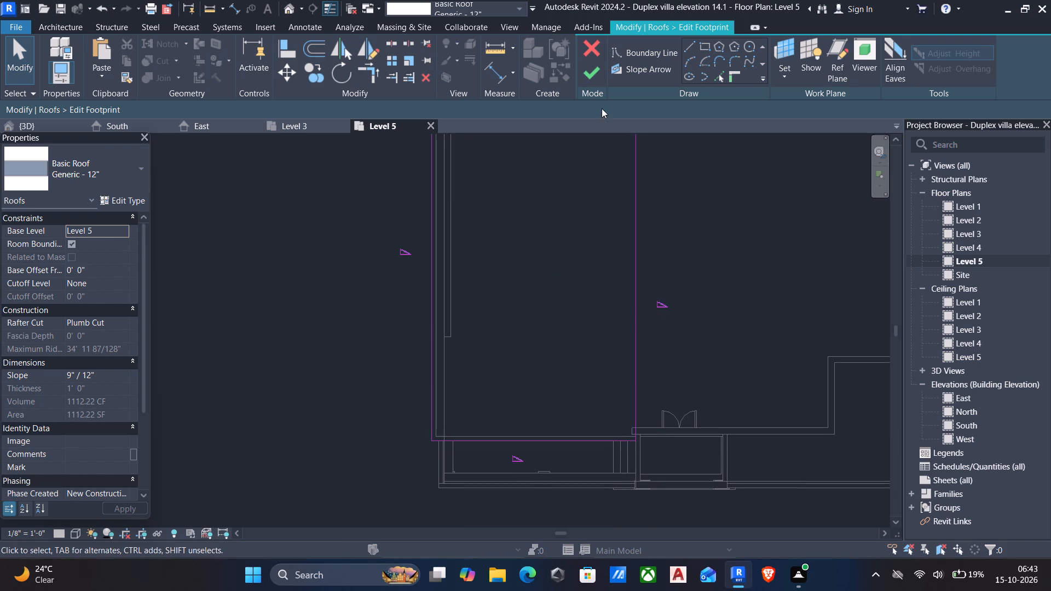
pyautogui.click(600, 73)
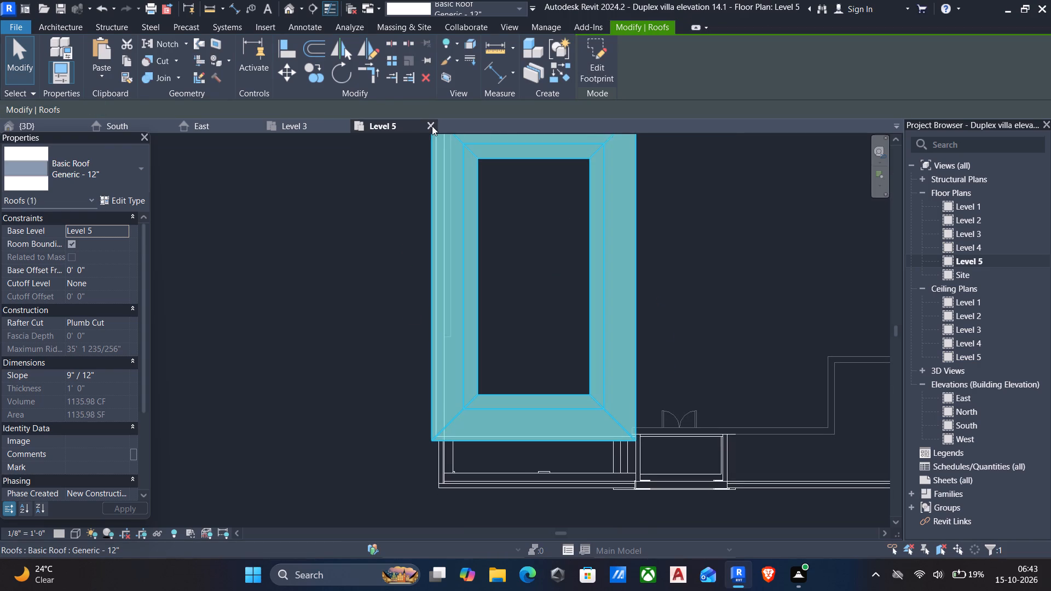
# Inspect in 3D how the roof edge meets the cornice at the front-left corner.
pyautogui.click(292, 7)
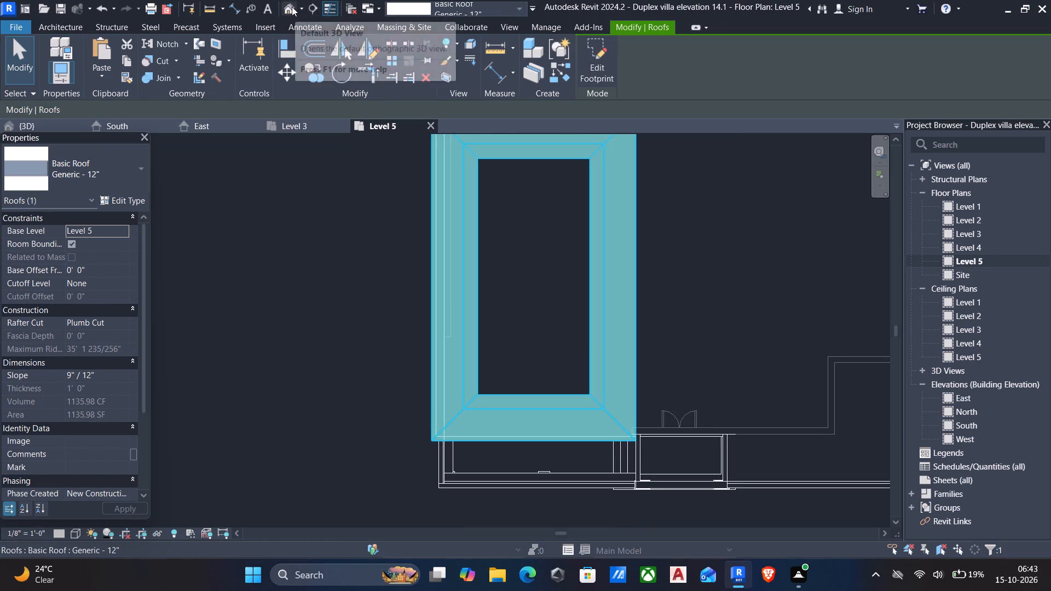
pyautogui.moveTo(477, 385); pyautogui.dragTo(490, 282, button='middle')
pyautogui.scroll(6, 726, 433)
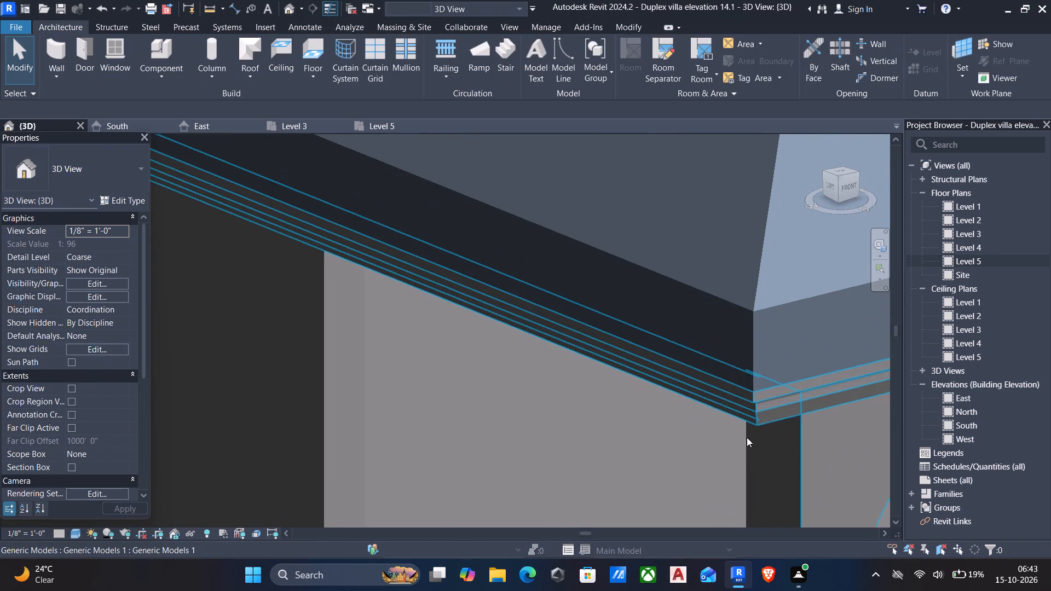
pyautogui.scroll(5, 755, 378)
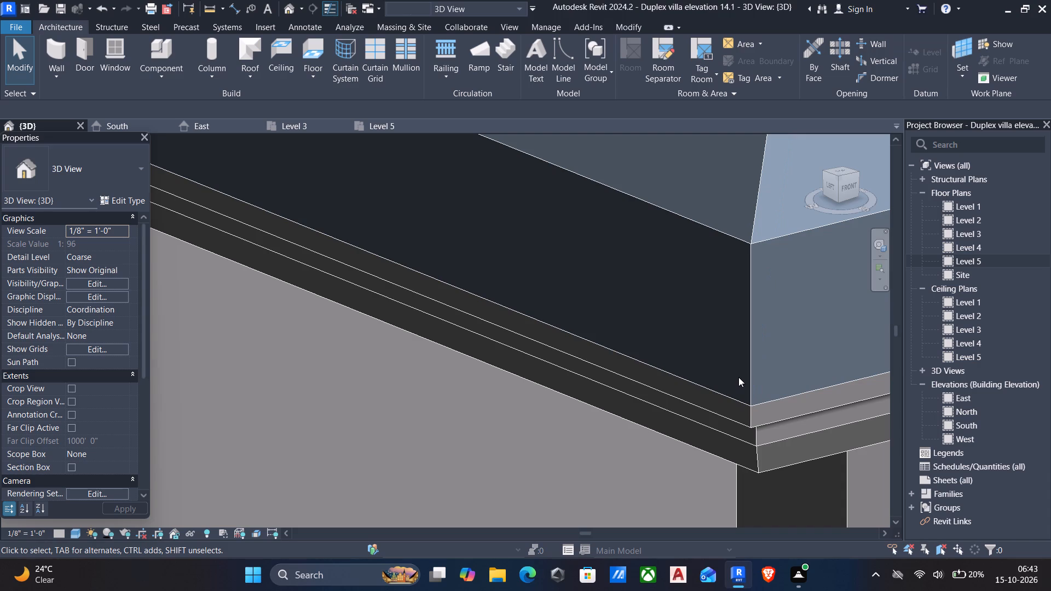
pyautogui.scroll(-3, 739, 401)
pyautogui.moveTo(737, 397); pyautogui.dragTo(716, 396, button='middle')
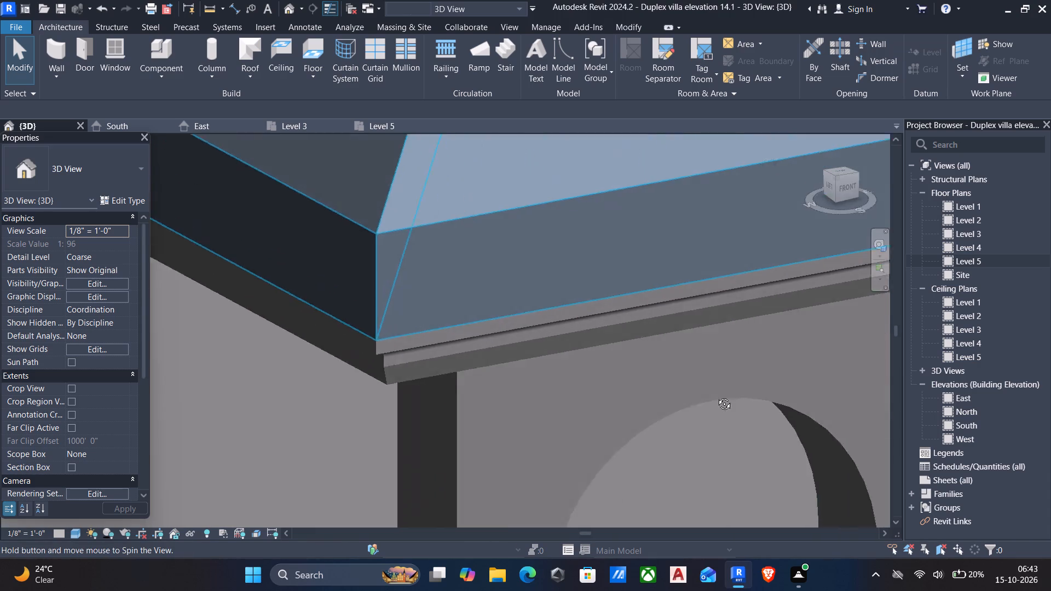
pyautogui.moveTo(716, 396); pyautogui.dragTo(709, 395, button='middle')
pyautogui.scroll(-5, 709, 395)
pyautogui.keyDown('shift'); pyautogui.moveTo(580, 362); pyautogui.dragTo(567, 343, button='middle'); pyautogui.keyUp('shift')
pyautogui.moveTo(550, 334); pyautogui.dragTo(666, 474, button='middle')
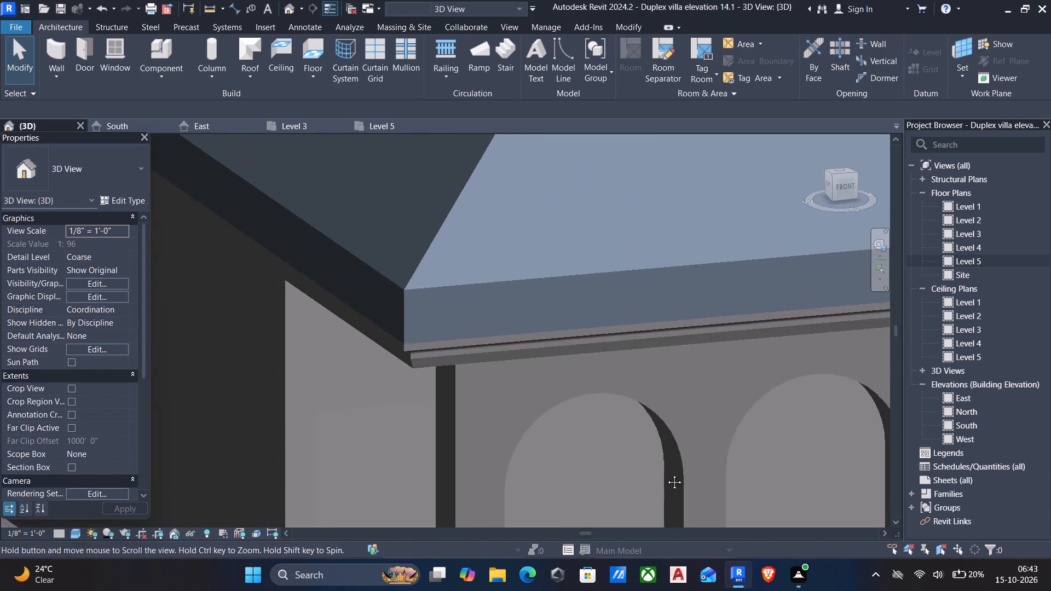
pyautogui.moveTo(666, 474); pyautogui.dragTo(698, 496, button='middle')
pyautogui.keyDown('shift'); pyautogui.moveTo(498, 447); pyautogui.dragTo(494, 386, button='middle'); pyautogui.keyUp('shift')
pyautogui.moveTo(481, 352); pyautogui.dragTo(535, 516, button='middle')
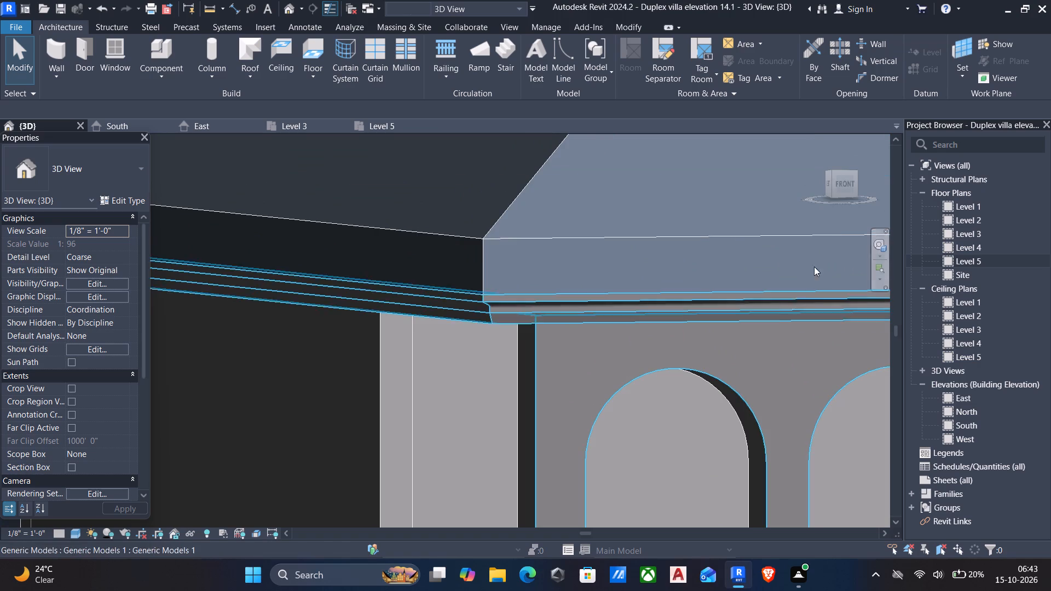
# Duplicate the hip roof's Generic - 12" type as a new roof type named 6" roof.
pyautogui.click(844, 186)
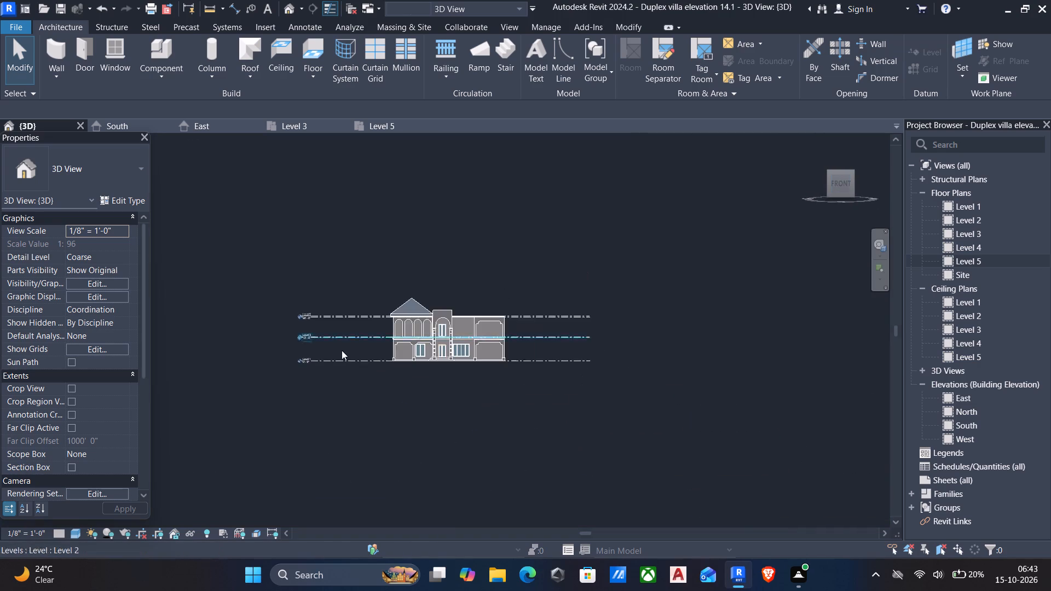
pyautogui.scroll(6, 349, 355)
pyautogui.scroll(11, 471, 268)
pyautogui.scroll(5, 380, 241)
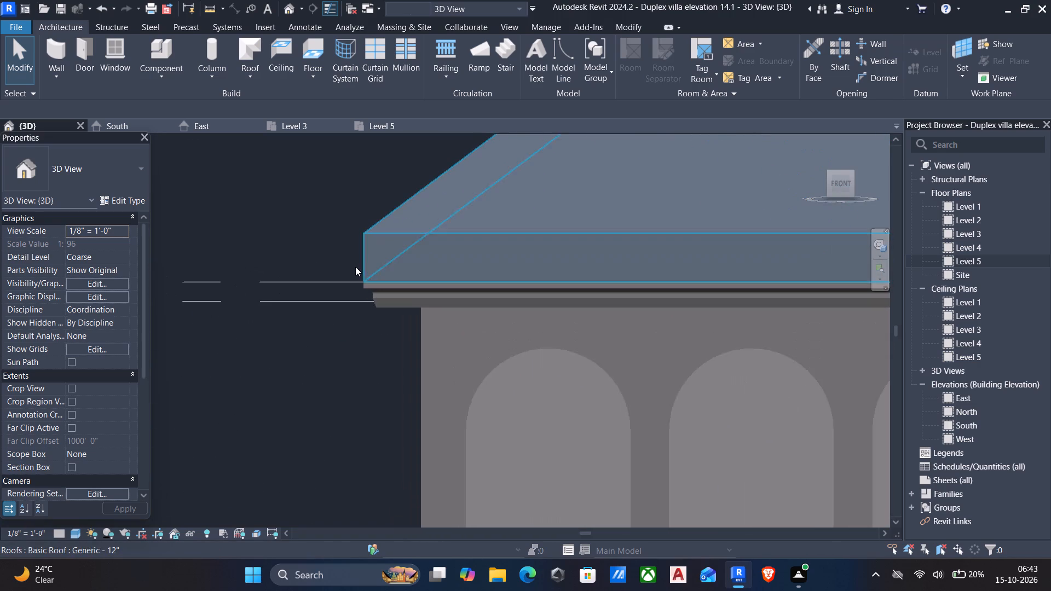
pyautogui.click(369, 241)
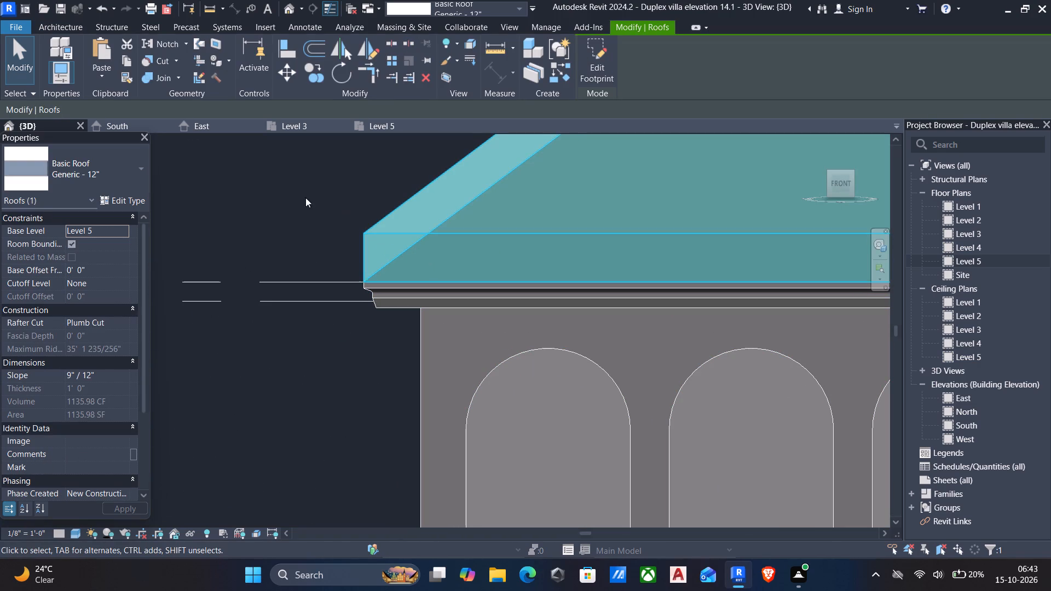
pyautogui.click(114, 198)
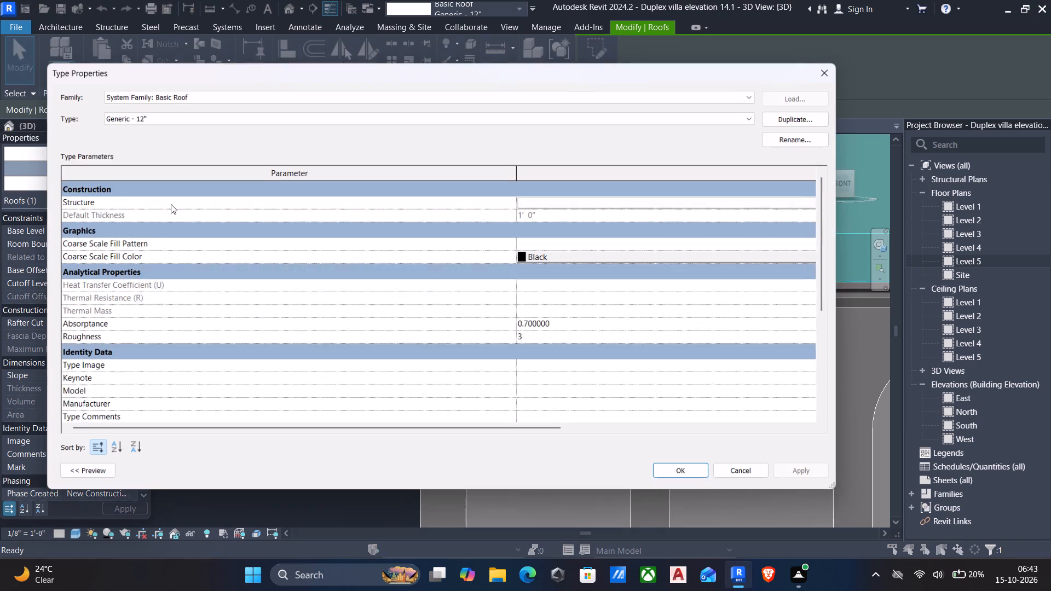
pyautogui.click(793, 105)
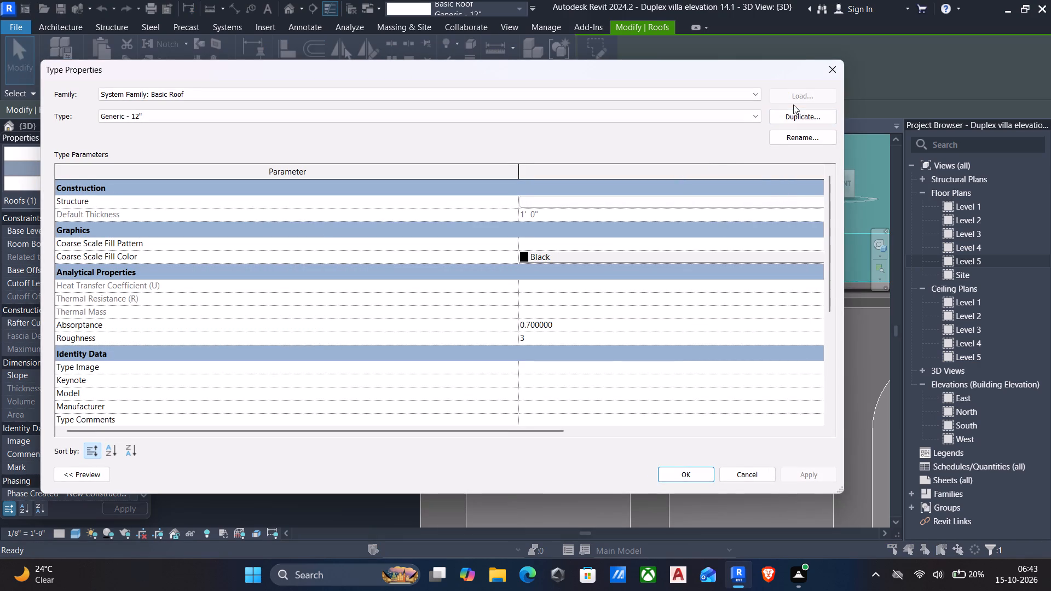
pyautogui.click(796, 114)
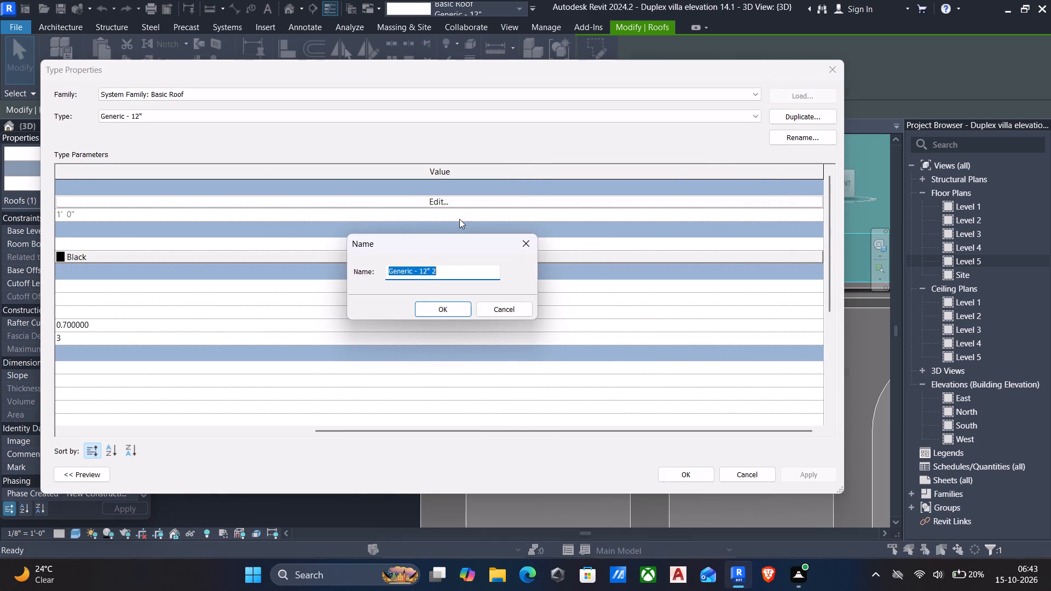
pyautogui.press('BackSpace')
pyautogui.press('6')
pyautogui.hotkey('shift', '"')
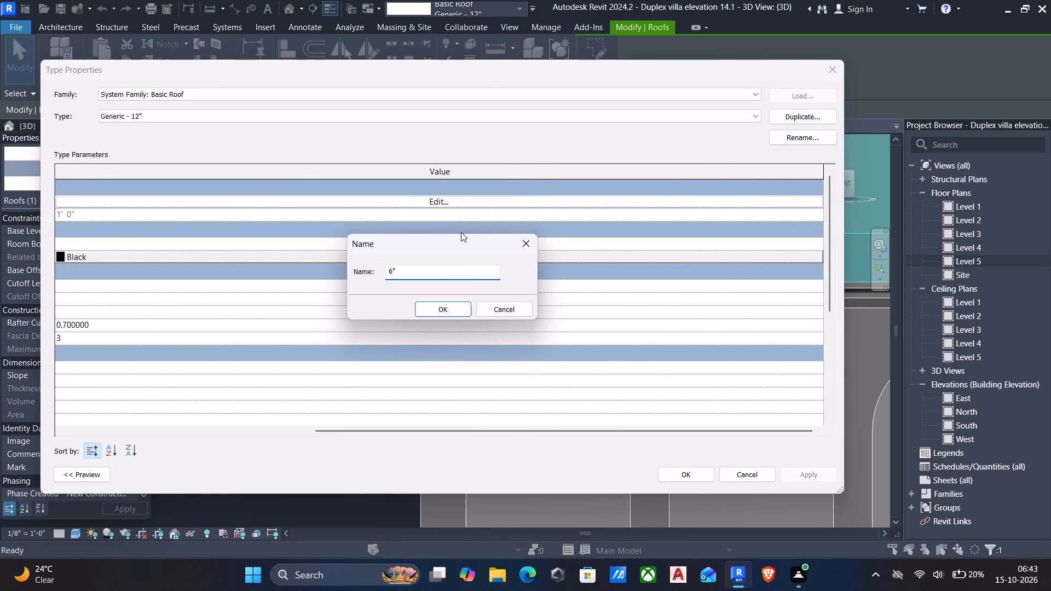
pyautogui.press('space')
pyautogui.write('roof')
pyautogui.click(456, 315)
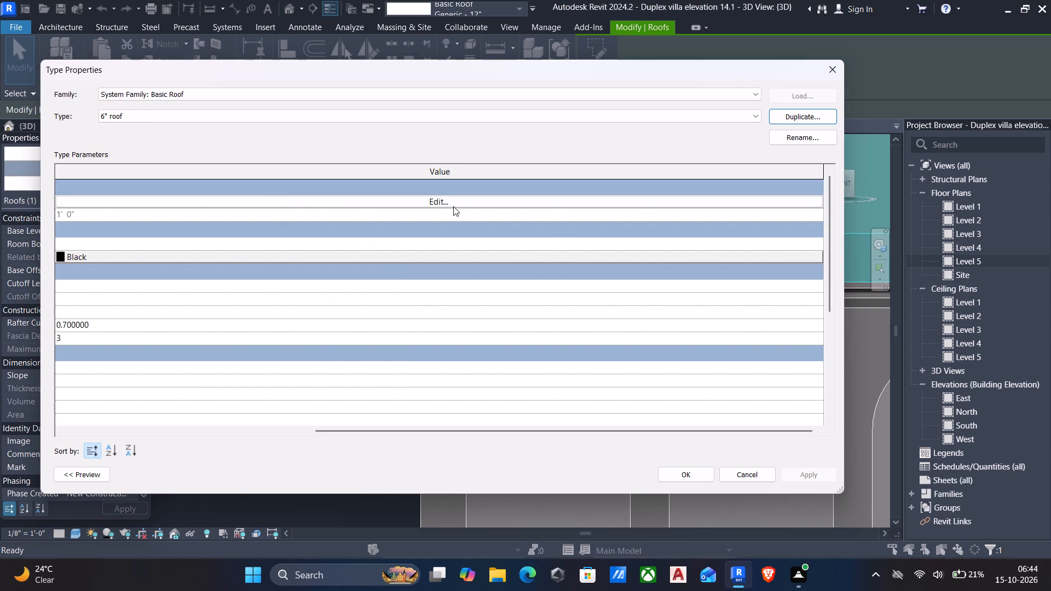
# Set the structure layer thickness of the 6" roof type to 6" and apply it to the hip roof.
pyautogui.click(440, 202)
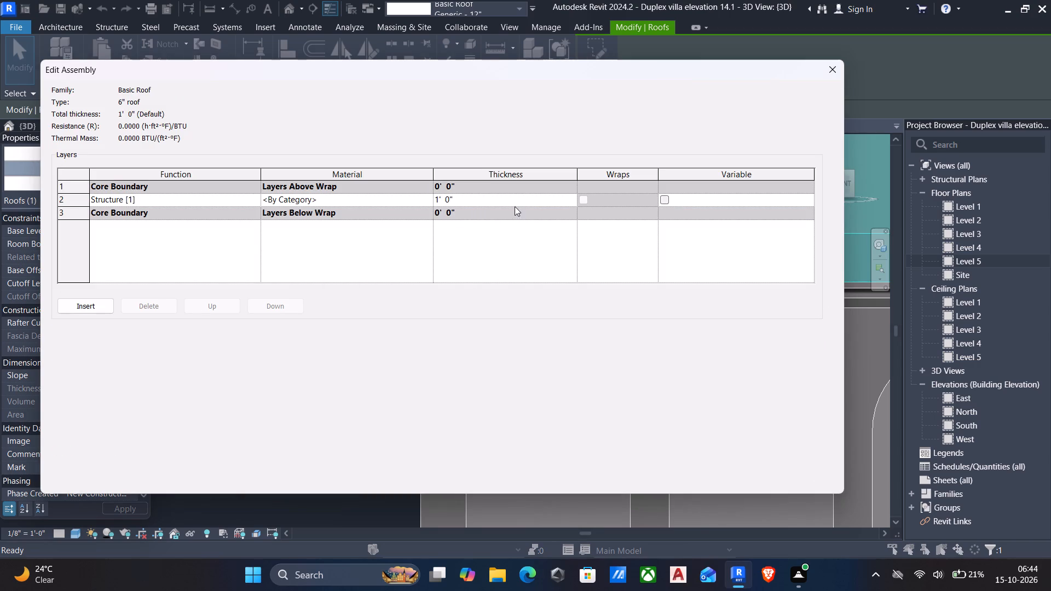
pyautogui.click(515, 201)
pyautogui.press('6')
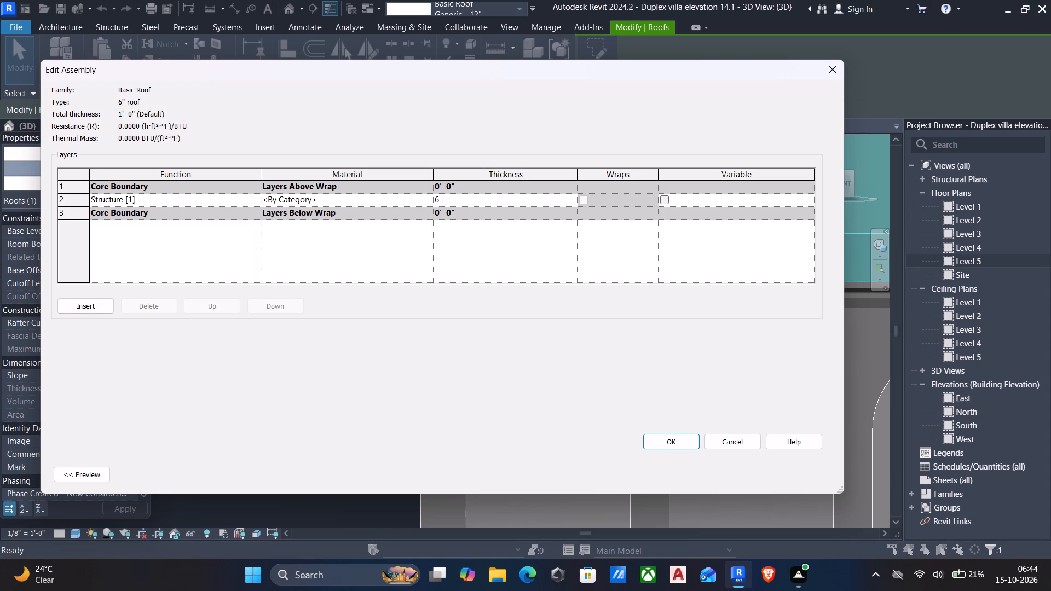
pyautogui.hotkey('shift', '"')
pyautogui.press('Return')
pyautogui.click(691, 439)
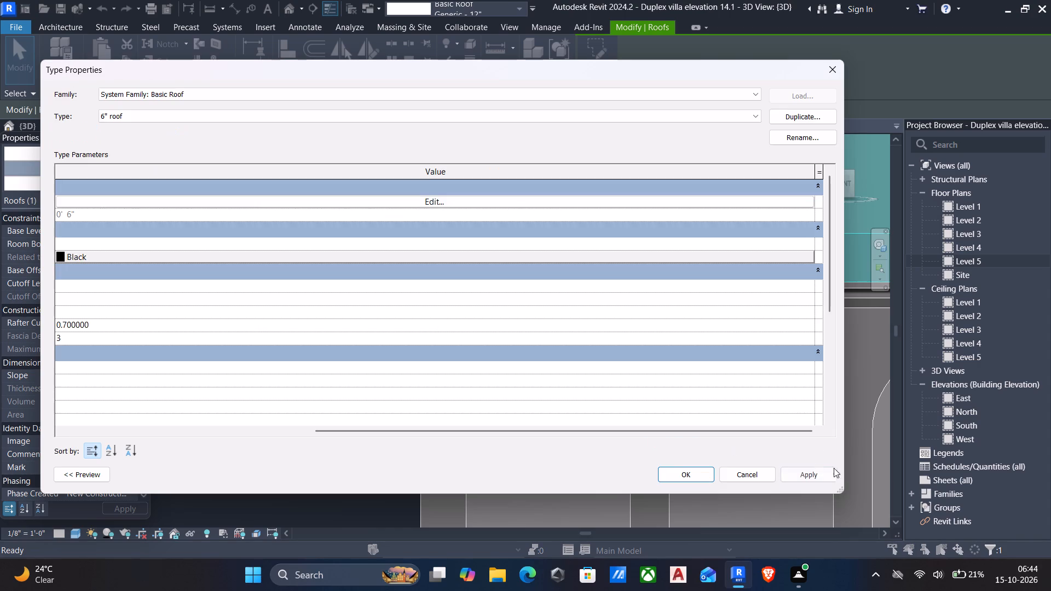
pyautogui.click(823, 470)
pyautogui.click(689, 477)
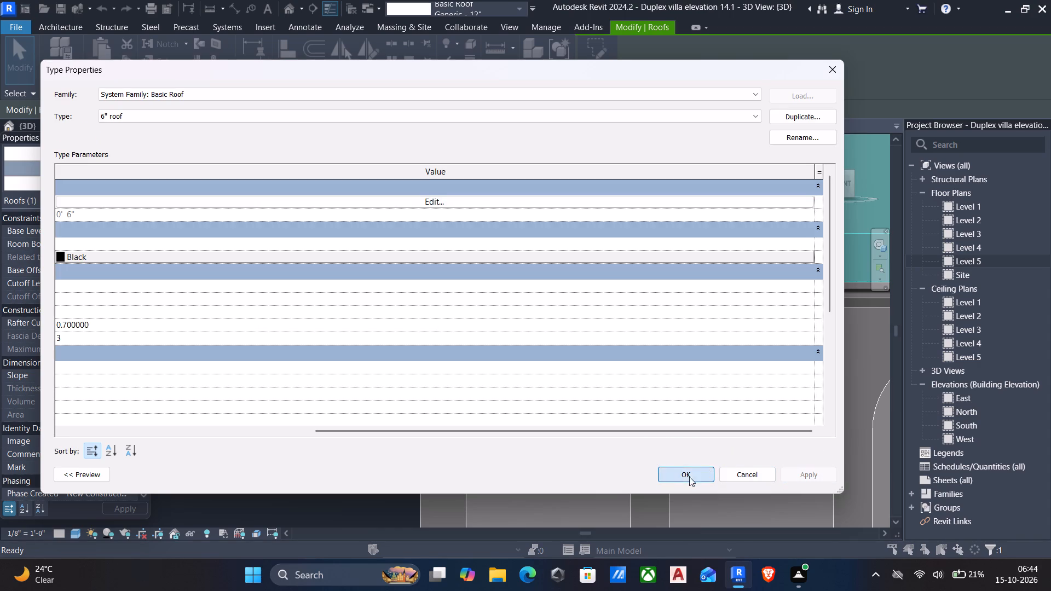
# Lower the hip roof's ridge to a maximum ridge height of about 29' 1" using its shape handle in the front view.
pyautogui.scroll(-4, 411, 280)
pyautogui.moveTo(505, 296); pyautogui.dragTo(413, 404, button='middle')
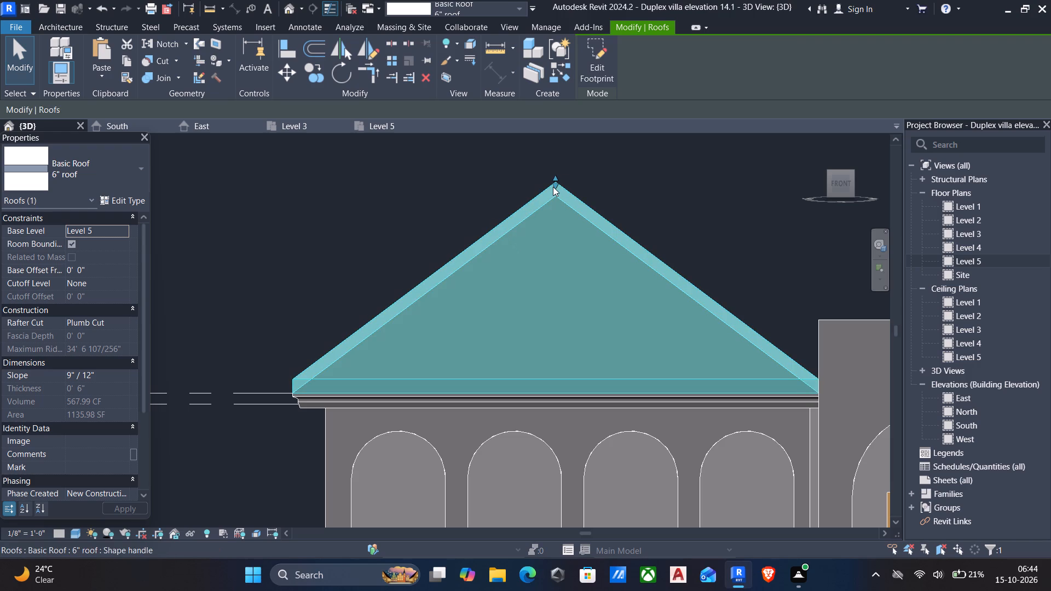
pyautogui.moveTo(555, 185); pyautogui.dragTo(555, 279)
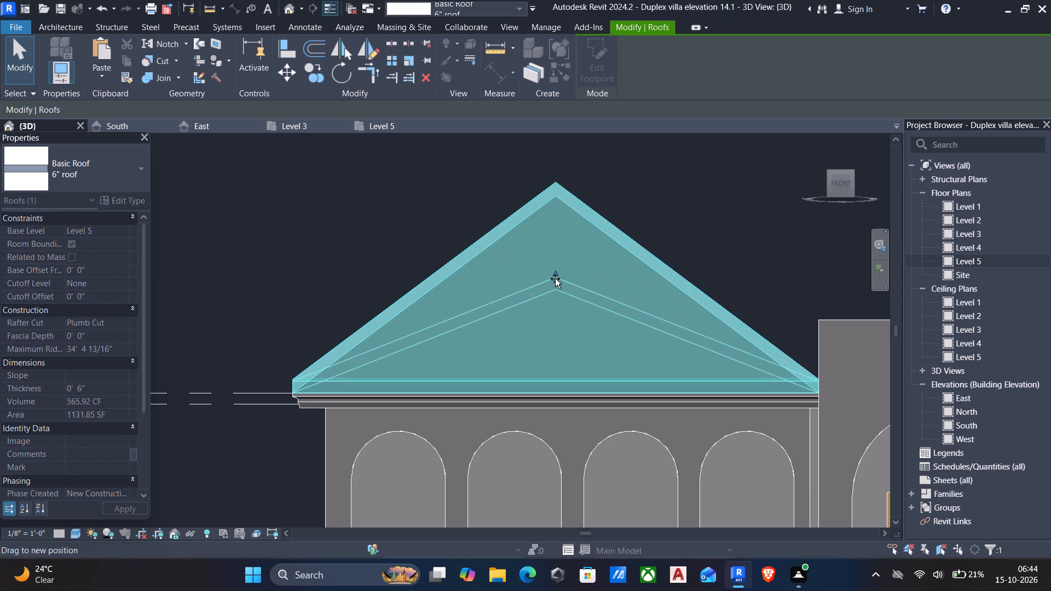
pyautogui.moveTo(555, 279); pyautogui.dragTo(552, 302)
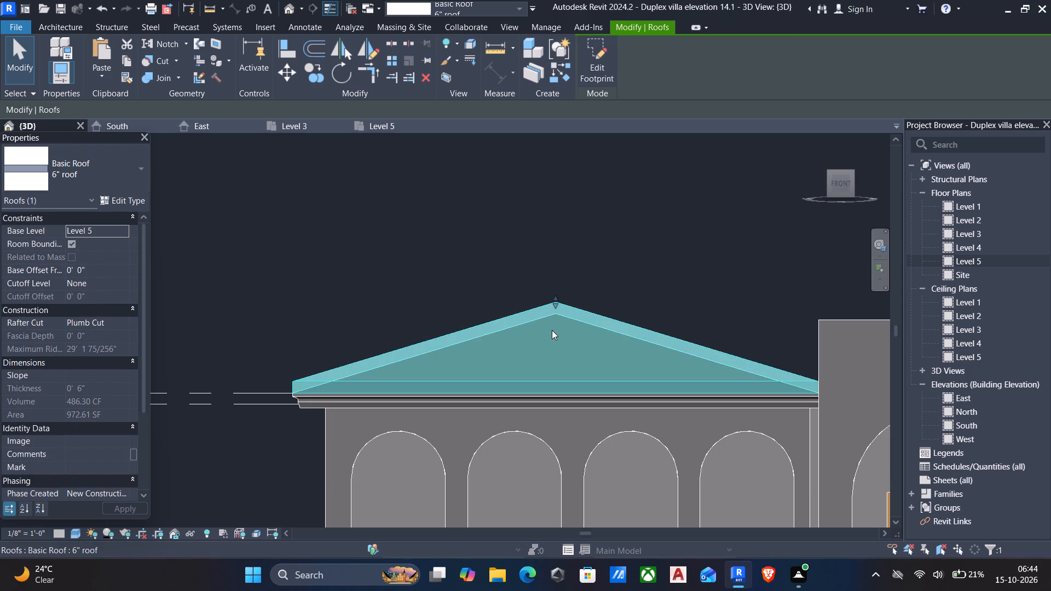
pyautogui.press('Escape')
# Examine the lowered hip roof in 3D and from the front, including its junction with the entrance block and the adjoining right wing.
pyautogui.scroll(-3, 545, 328)
pyautogui.keyDown('shift'); pyautogui.moveTo(538, 348); pyautogui.dragTo(487, 438, button='middle'); pyautogui.keyUp('shift')
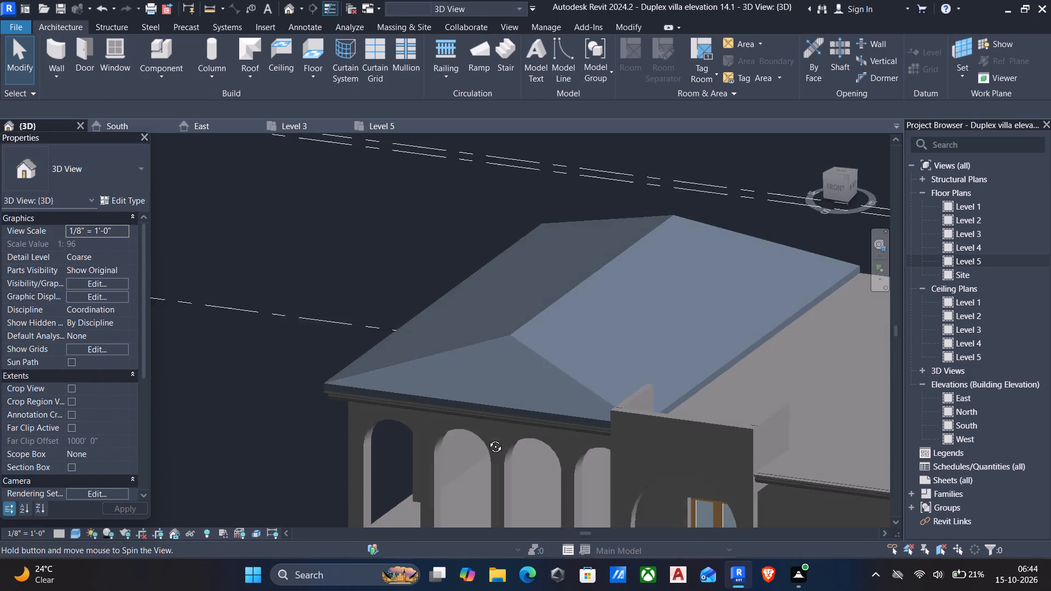
pyautogui.keyDown('shift'); pyautogui.moveTo(487, 438); pyautogui.dragTo(558, 390, button='middle'); pyautogui.keyUp('shift')
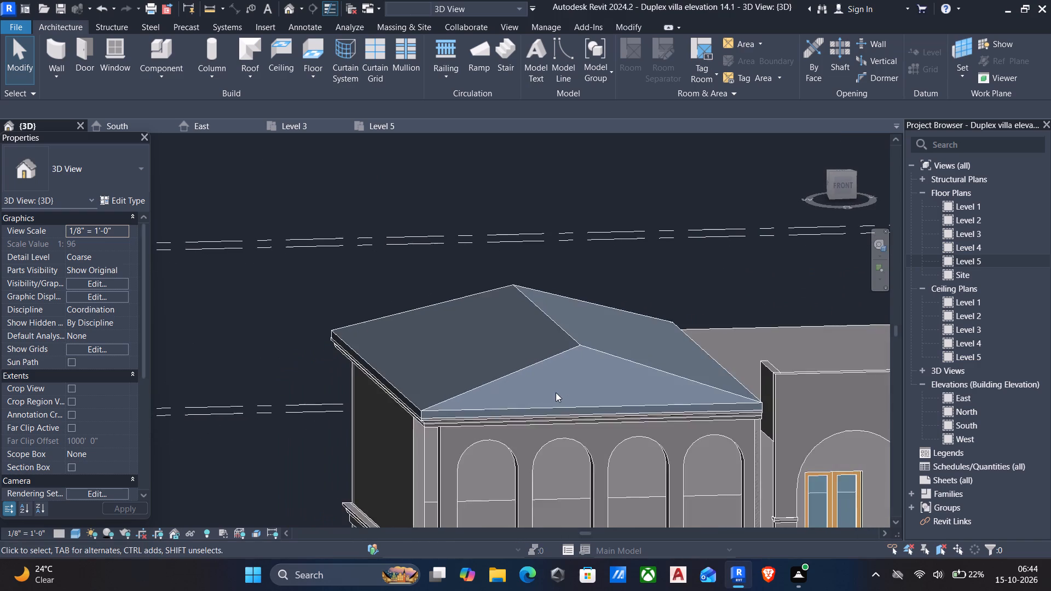
pyautogui.scroll(-1, 555, 392)
pyautogui.moveTo(553, 407); pyautogui.dragTo(518, 379, button='middle')
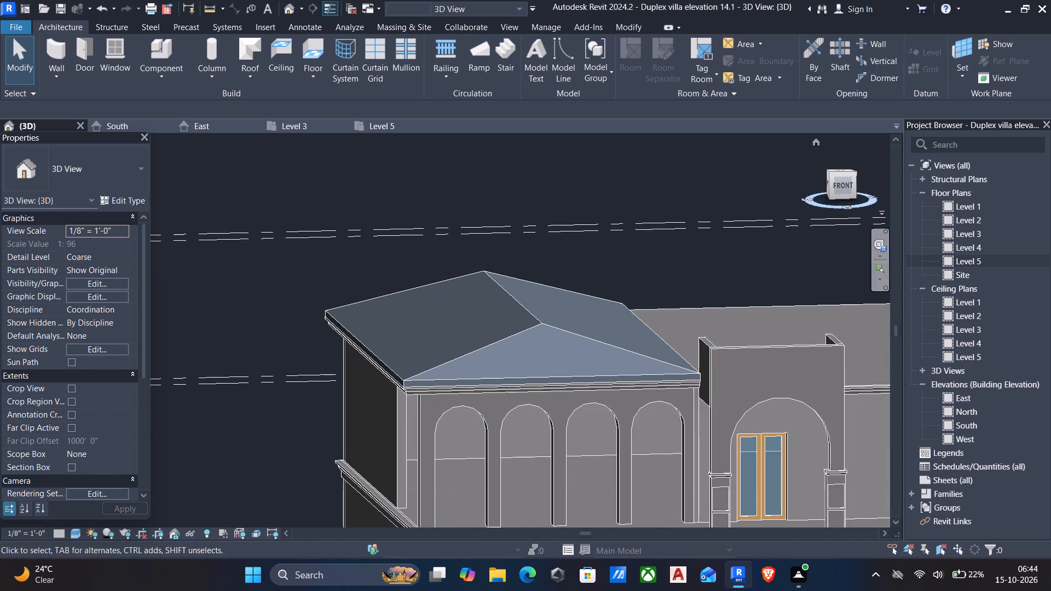
pyautogui.click(835, 188)
pyautogui.scroll(4, 658, 375)
pyautogui.scroll(6, 400, 326)
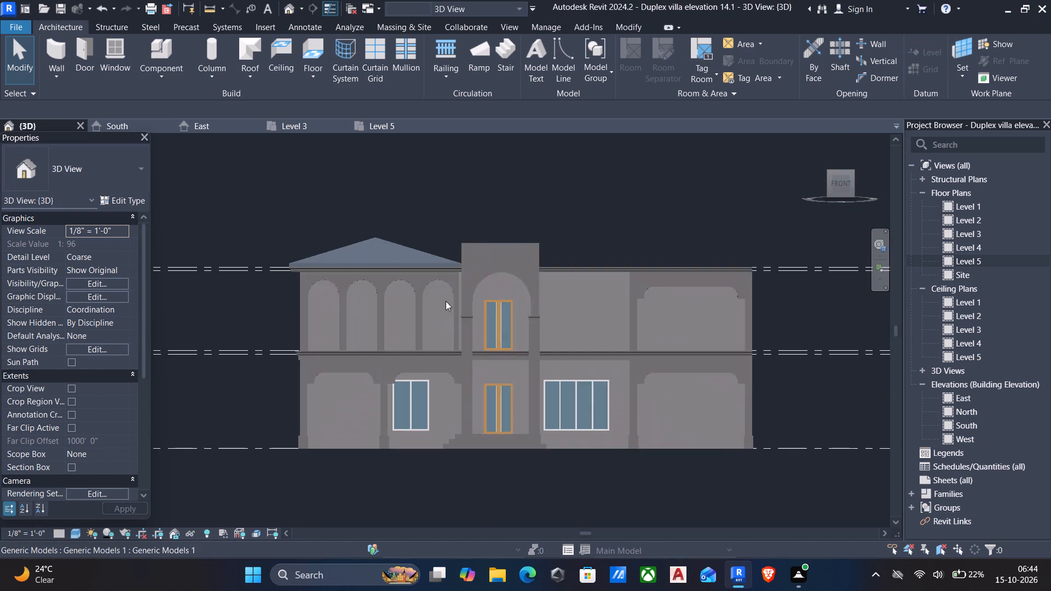
pyautogui.scroll(5, 500, 265)
pyautogui.scroll(5, 454, 240)
pyautogui.scroll(5, 378, 287)
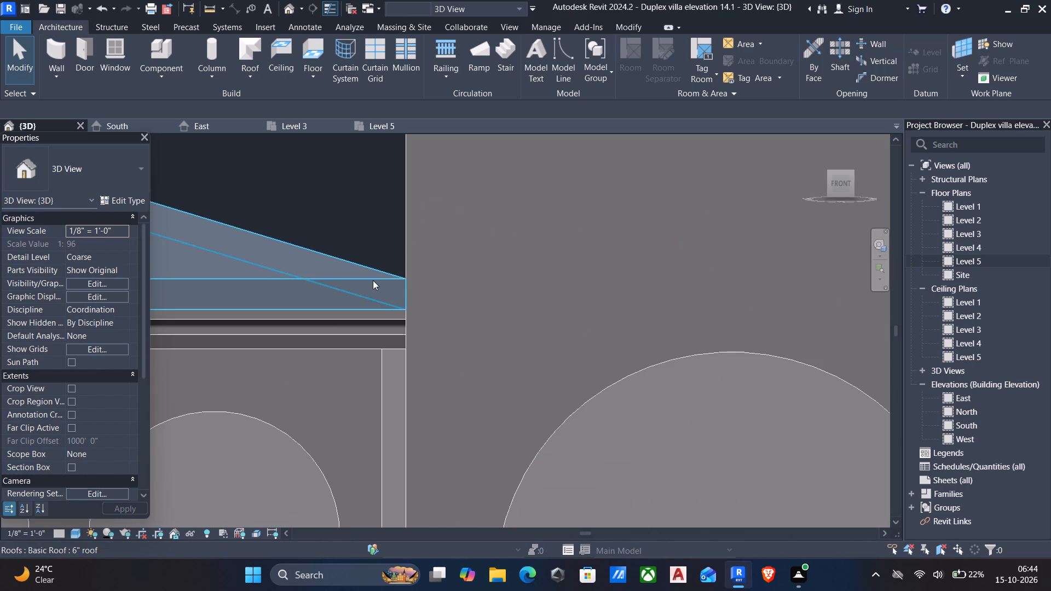
pyautogui.moveTo(389, 291); pyautogui.dragTo(533, 306, button='middle')
pyautogui.scroll(1, 534, 306)
pyautogui.scroll(-5, 536, 305)
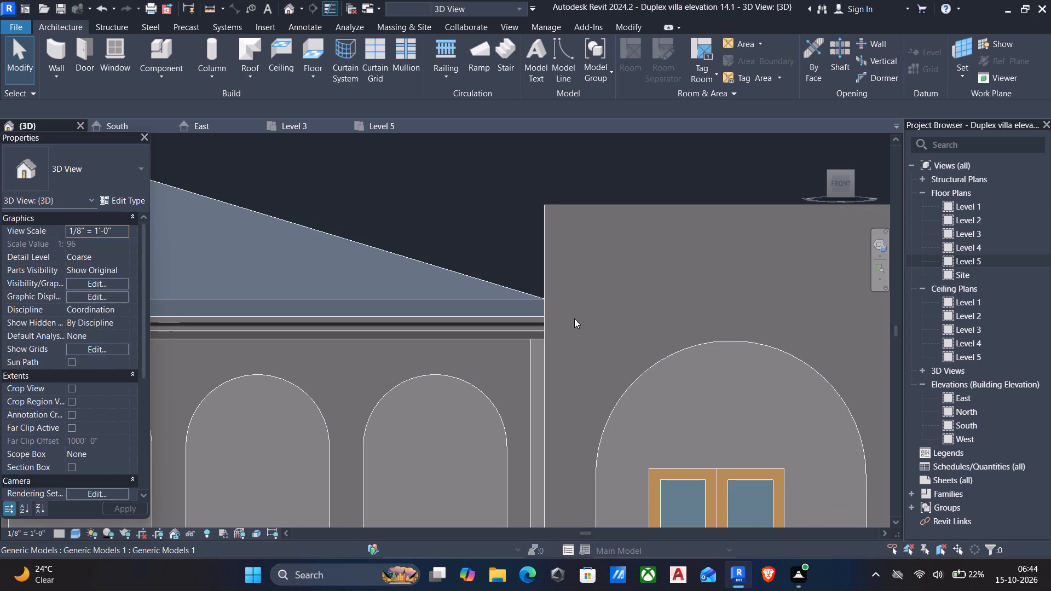
pyautogui.scroll(-4, 740, 270)
pyautogui.moveTo(738, 274); pyautogui.dragTo(516, 347, button='middle')
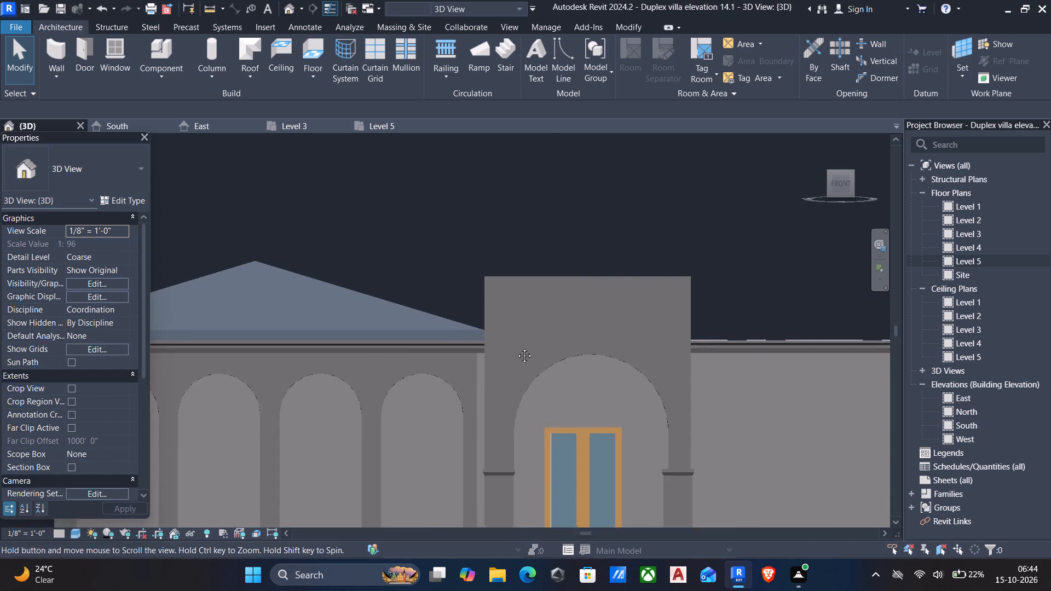
pyautogui.moveTo(516, 347); pyautogui.dragTo(326, 346, button='middle')
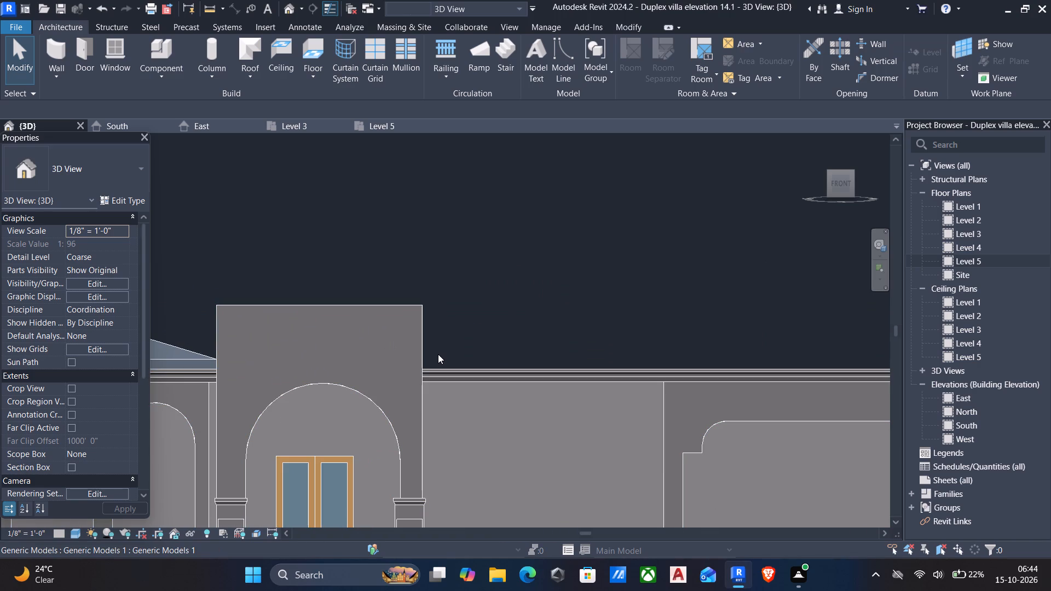
pyautogui.scroll(-2, 468, 355)
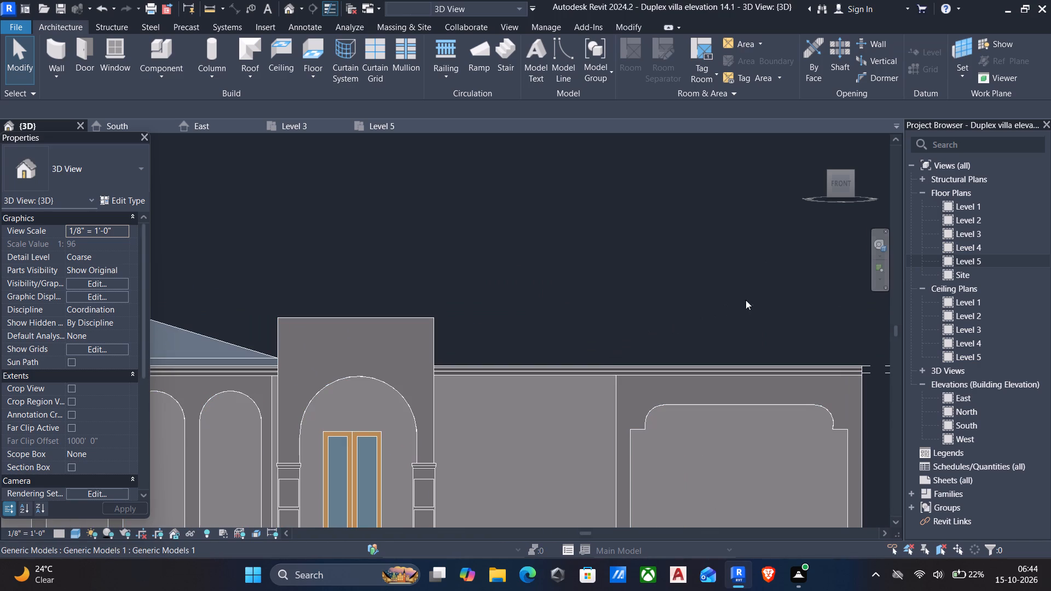
pyautogui.scroll(-1, 552, 262)
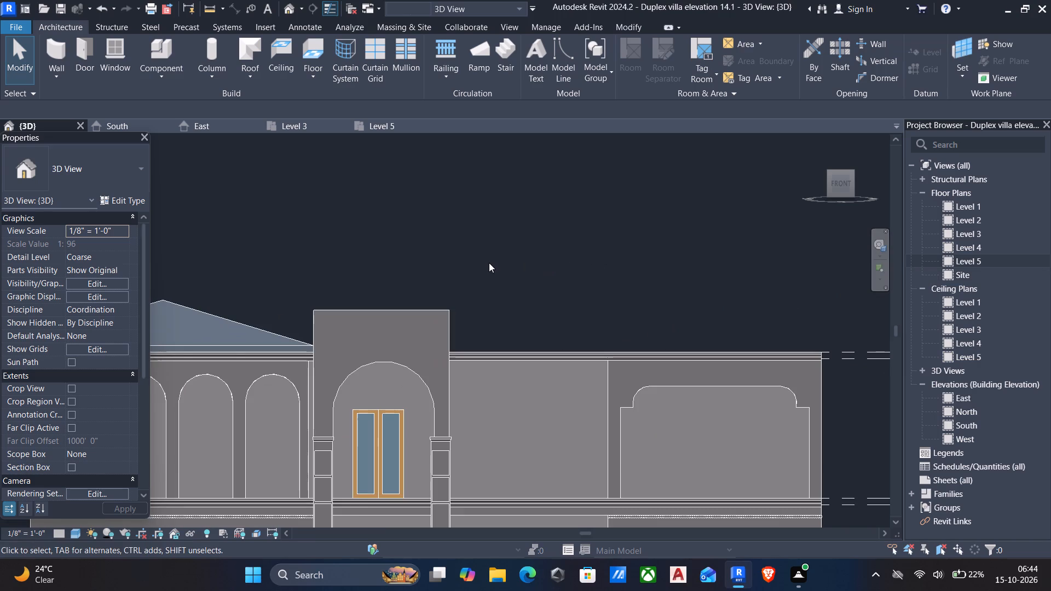
# Examine the gap between the roof slab and the right wing's outer side wall in 3D.
pyautogui.keyDown('shift'); pyautogui.moveTo(489, 268); pyautogui.dragTo(490, 347, button='middle'); pyautogui.keyUp('shift')
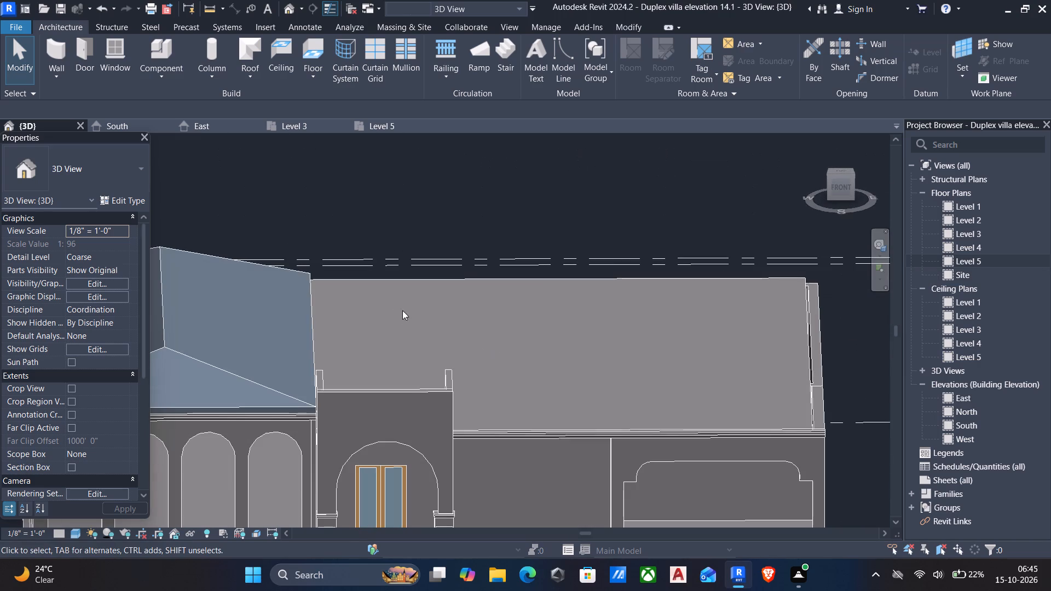
pyautogui.scroll(4, 695, 290)
pyautogui.moveTo(759, 356); pyautogui.dragTo(297, 183, button='middle')
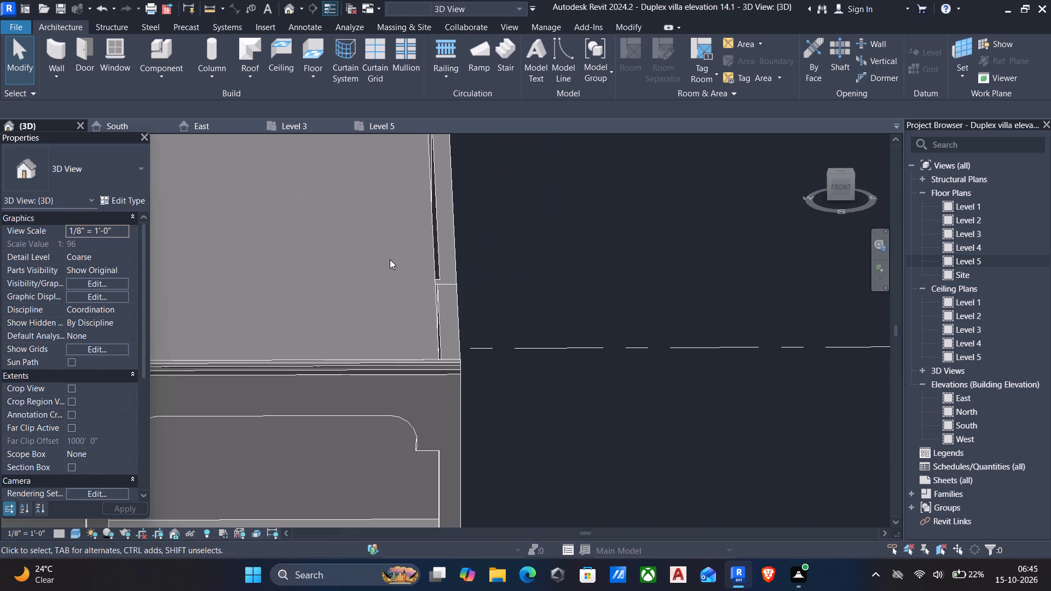
pyautogui.scroll(4, 403, 260)
pyautogui.scroll(4, 433, 293)
pyautogui.moveTo(432, 294); pyautogui.dragTo(433, 402, button='middle')
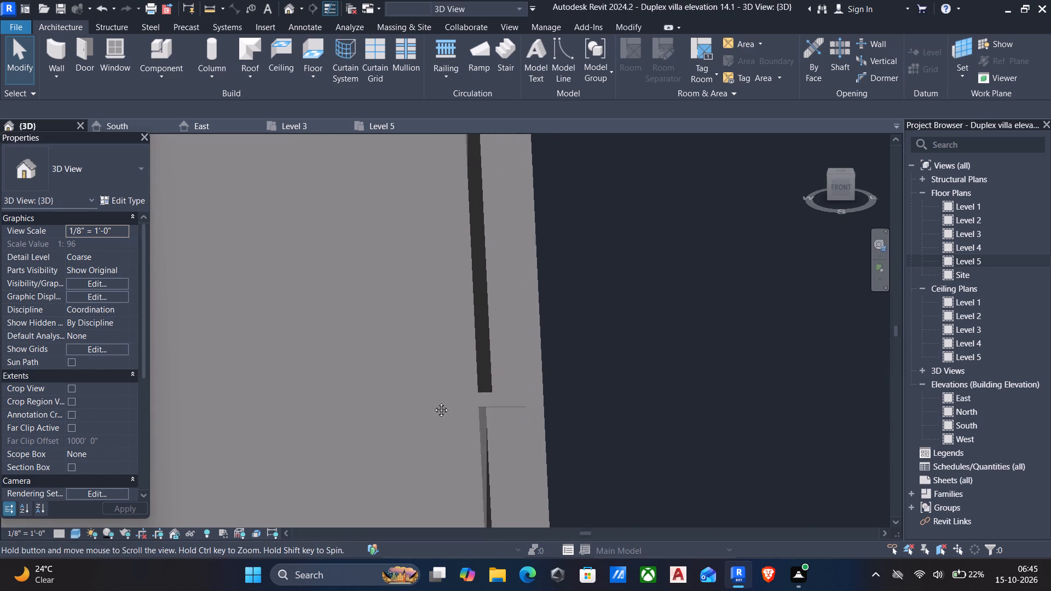
pyautogui.moveTo(433, 402); pyautogui.dragTo(433, 409, button='middle')
pyautogui.scroll(-7, 433, 409)
pyautogui.keyDown('shift'); pyautogui.moveTo(437, 409); pyautogui.dragTo(407, 389, button='middle'); pyautogui.keyUp('shift')
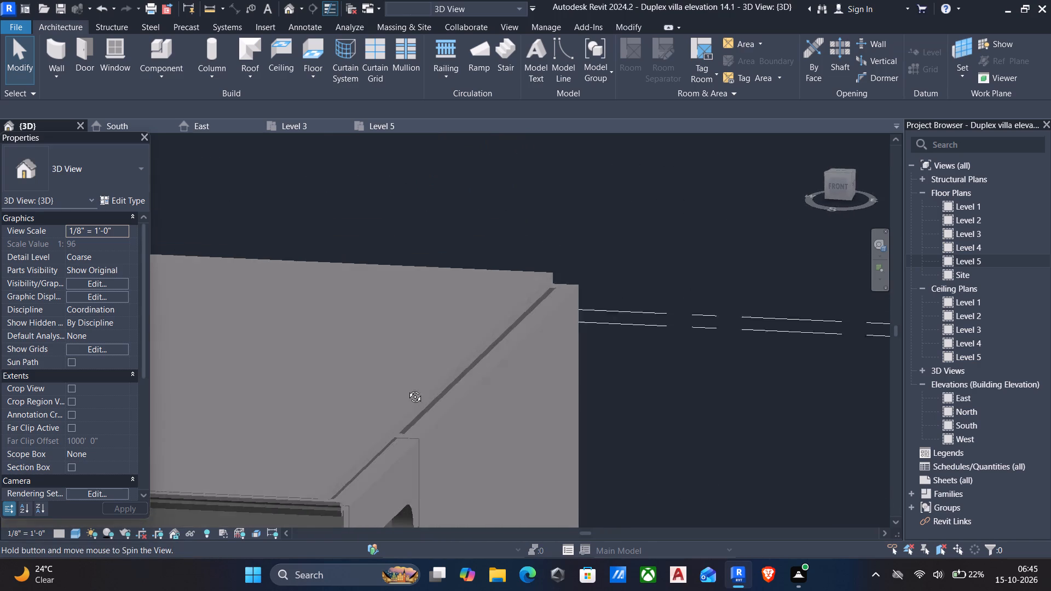
pyautogui.keyDown('shift'); pyautogui.moveTo(407, 389); pyautogui.dragTo(461, 449, button='middle'); pyautogui.keyUp('shift')
pyautogui.keyDown('shift'); pyautogui.moveTo(421, 320); pyautogui.dragTo(372, 336, button='middle'); pyautogui.keyUp('shift')
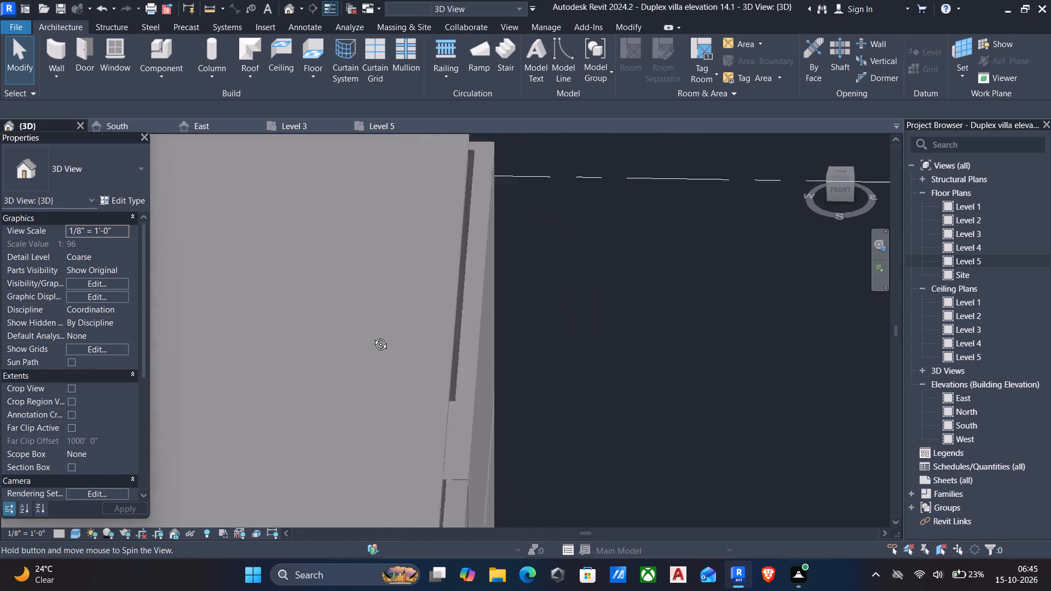
pyautogui.keyDown('shift'); pyautogui.moveTo(372, 336); pyautogui.dragTo(365, 340, button='middle'); pyautogui.keyUp('shift')
# Edit the Level 4 6" floor slab's boundary, shifting its right edge outward over the right wing's side wall to near its outer face.
pyautogui.click(501, 334)
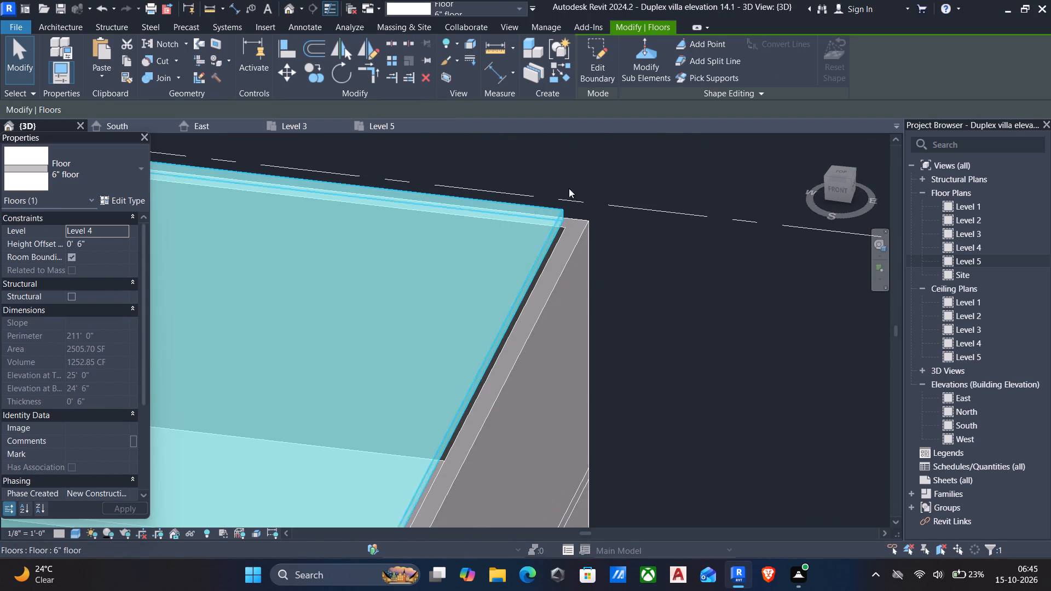
pyautogui.click(599, 69)
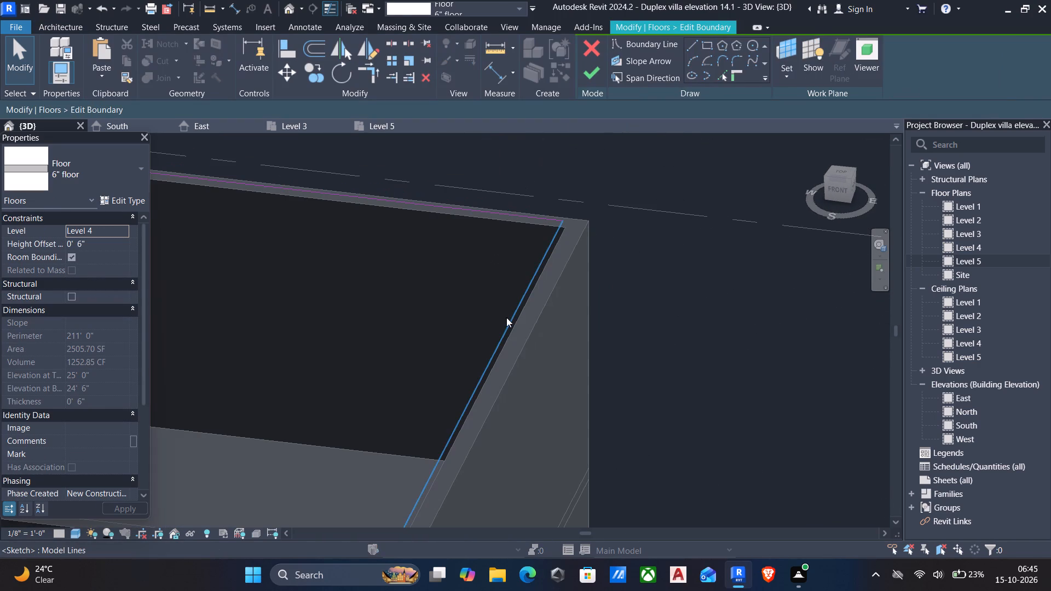
pyautogui.click(507, 320)
pyautogui.press('Right')
pyautogui.press('Right')
pyautogui.press('Right')
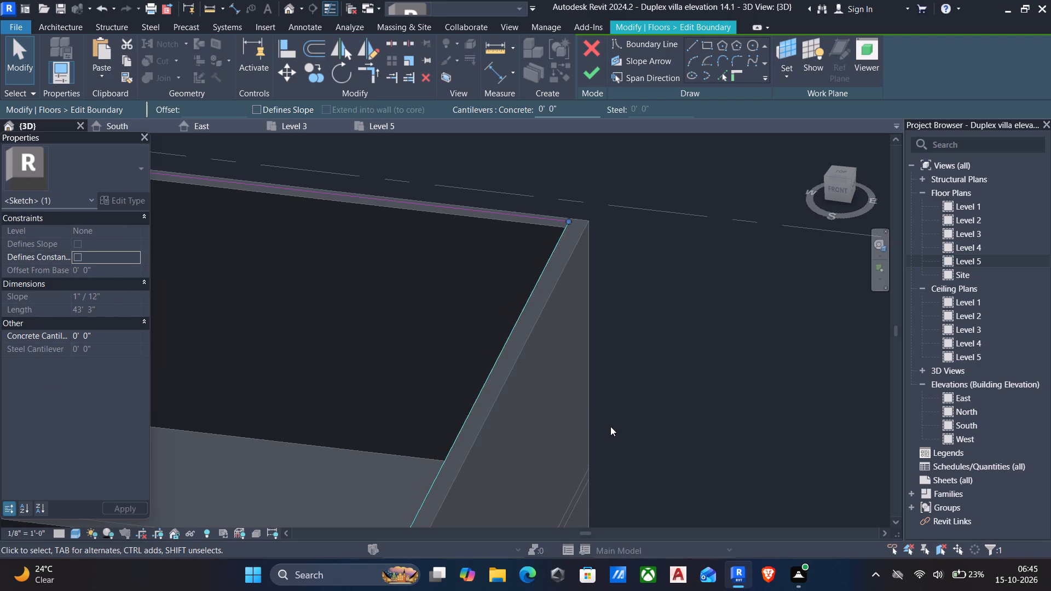
pyautogui.press('Right')
pyautogui.press('Right')
pyautogui.press('Right')
pyautogui.press('Right')
pyautogui.press('Right')
pyautogui.press('Right')
pyautogui.press('Right')
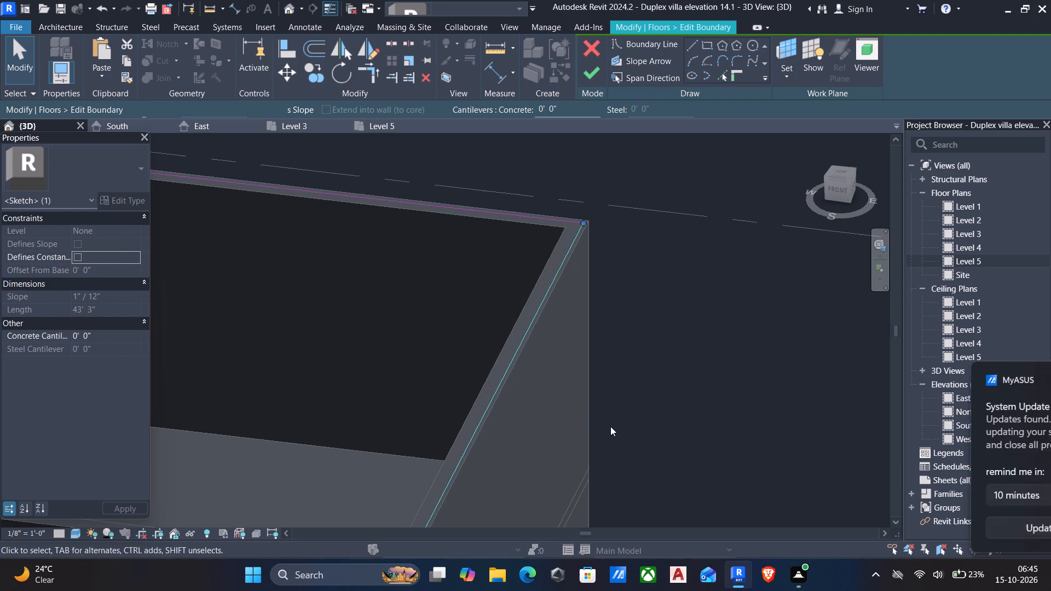
pyautogui.scroll(5, 561, 324)
pyautogui.press('Right')
pyautogui.press('Right')
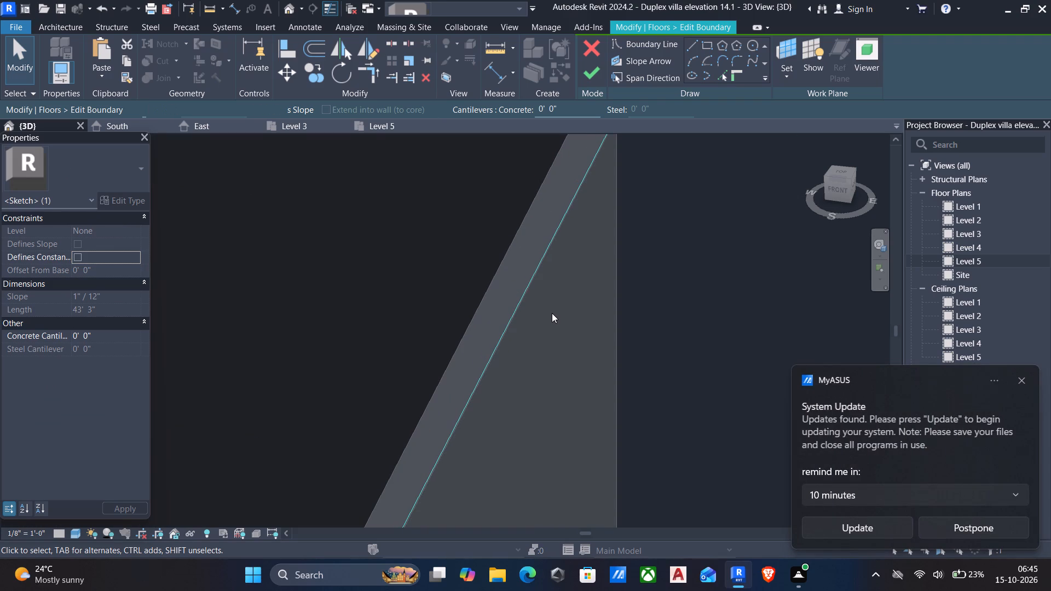
pyautogui.scroll(-5, 538, 310)
# Shift the slab sketch's rear boundary line outward to the outer face of the rear wall.
pyautogui.click(484, 208)
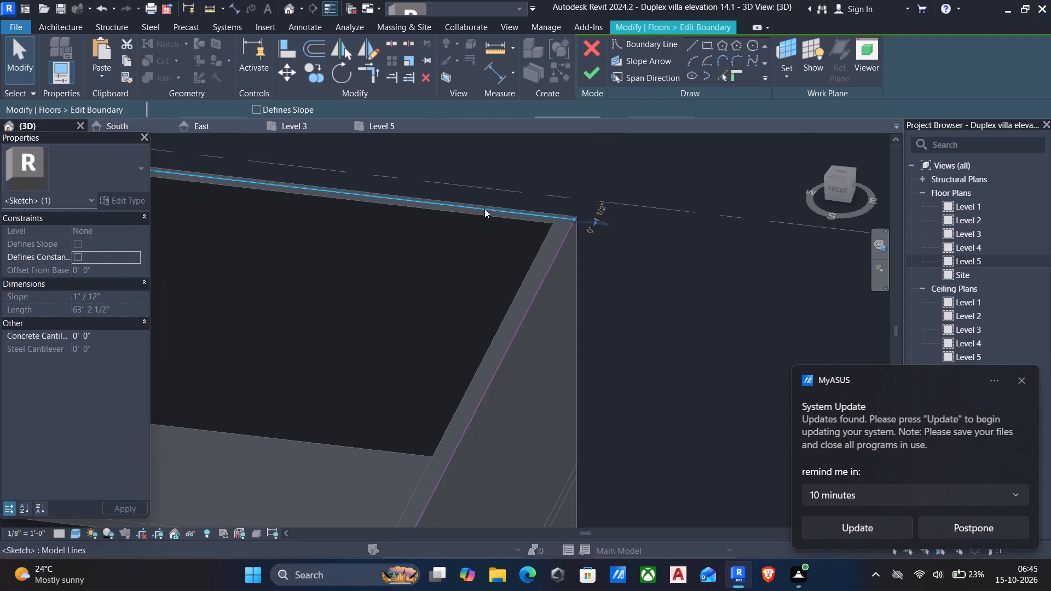
pyautogui.scroll(-1, 482, 211)
pyautogui.scroll(6, 481, 215)
pyautogui.moveTo(464, 294); pyautogui.dragTo(444, 423, button='middle')
pyautogui.press('Up')
pyautogui.press('Up')
pyautogui.press('Up')
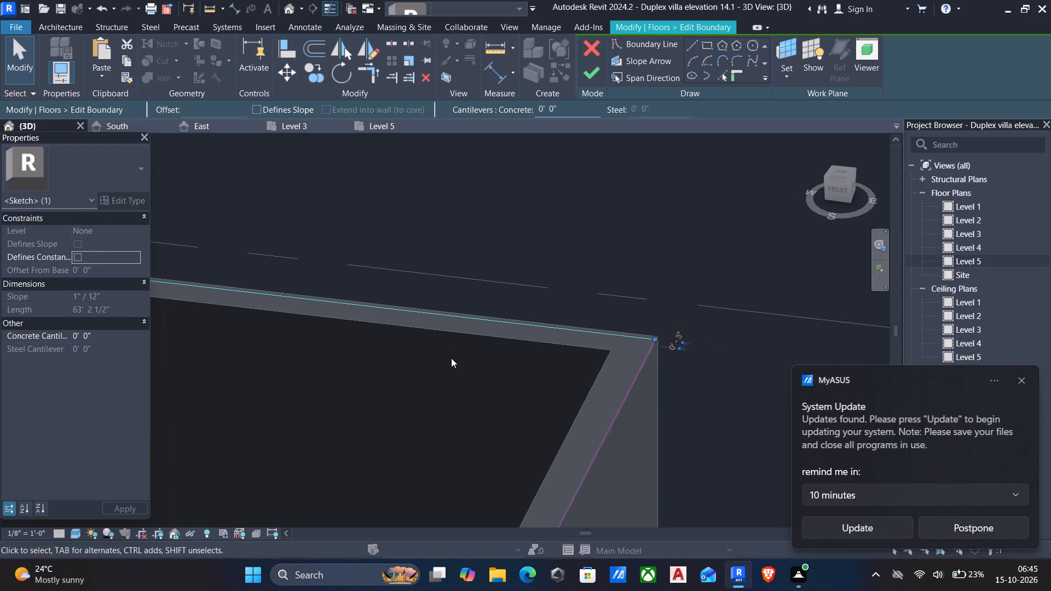
pyautogui.scroll(5, 451, 358)
pyautogui.moveTo(451, 373); pyautogui.dragTo(447, 463, button='middle')
pyautogui.scroll(5, 524, 391)
pyautogui.press('Up')
pyautogui.press('Up')
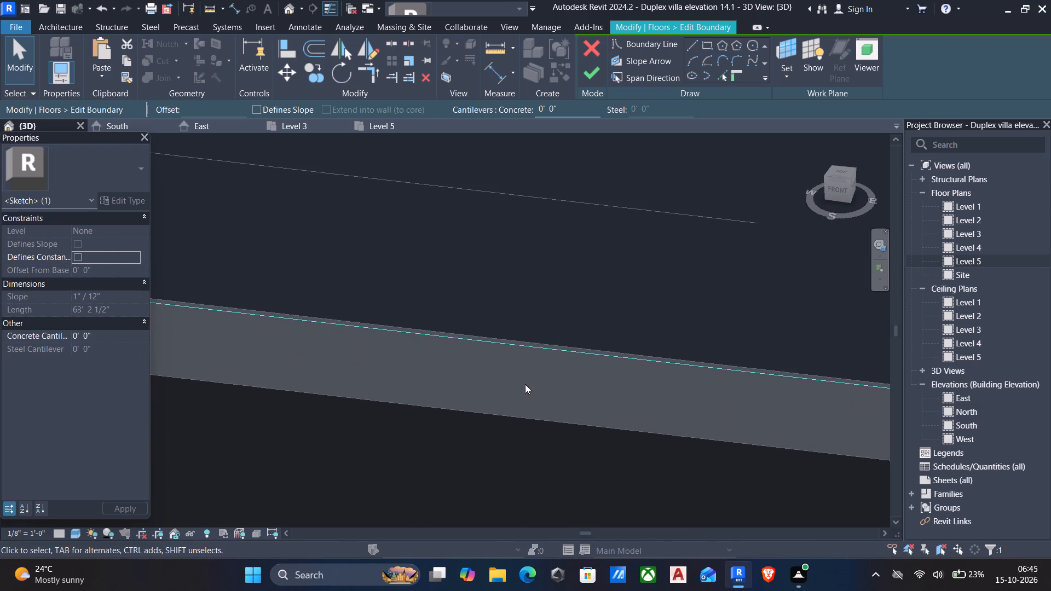
pyautogui.press('Up')
pyautogui.scroll(2, 527, 370)
pyautogui.moveTo(529, 387); pyautogui.dragTo(541, 400, button='middle')
pyautogui.scroll(3, 528, 417)
pyautogui.press('Up')
pyautogui.press('Up')
pyautogui.press('Up')
pyautogui.press('Up')
pyautogui.press('Up')
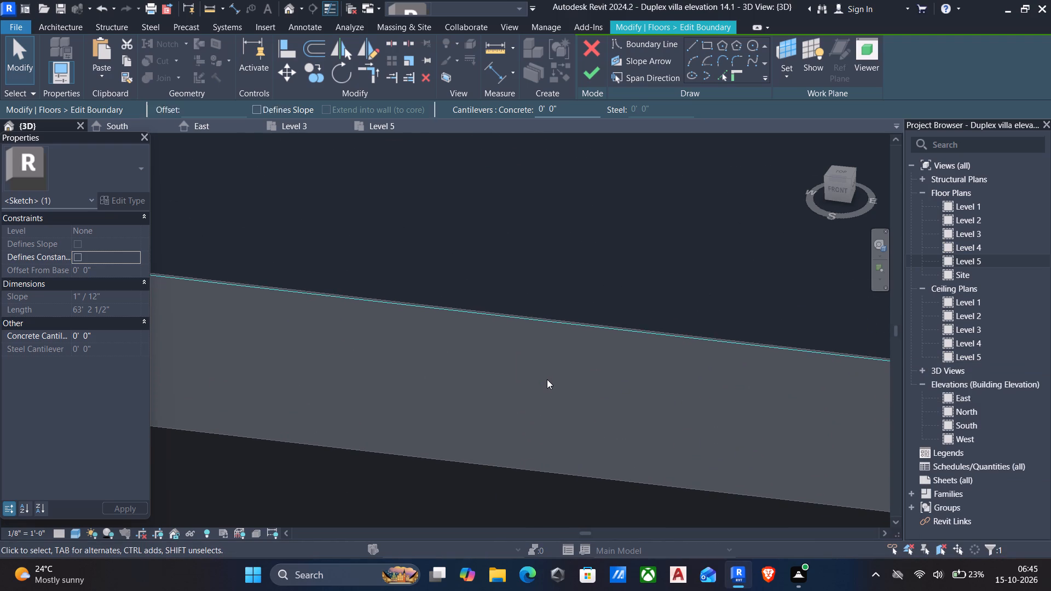
pyautogui.press('Up')
pyautogui.scroll(5, 552, 323)
pyautogui.scroll(-15, 548, 315)
pyautogui.scroll(-18, 532, 344)
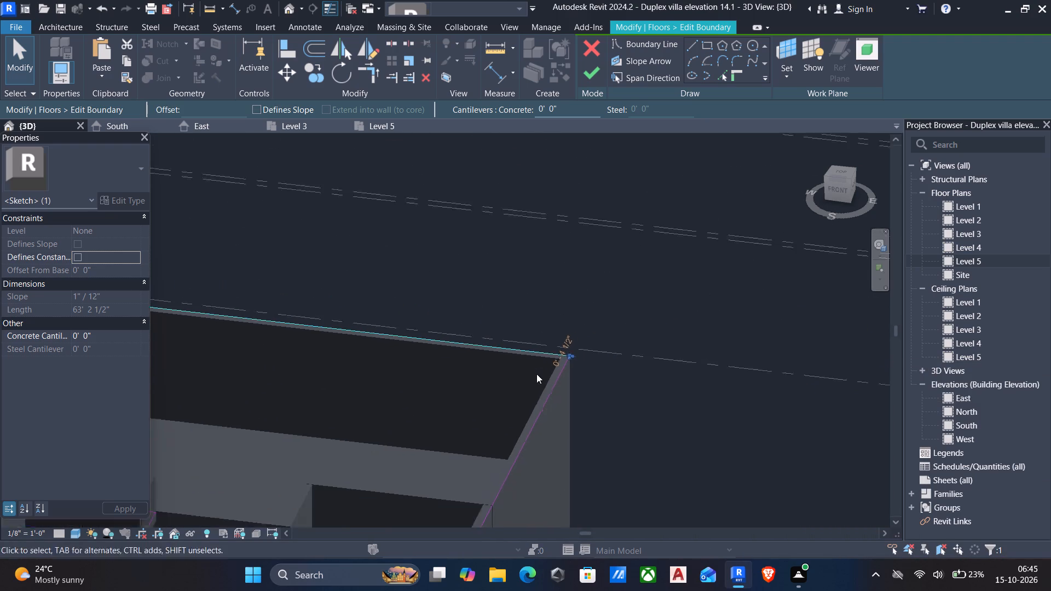
pyautogui.scroll(-4, 536, 374)
pyautogui.scroll(5, 230, 367)
pyautogui.scroll(-5, 230, 372)
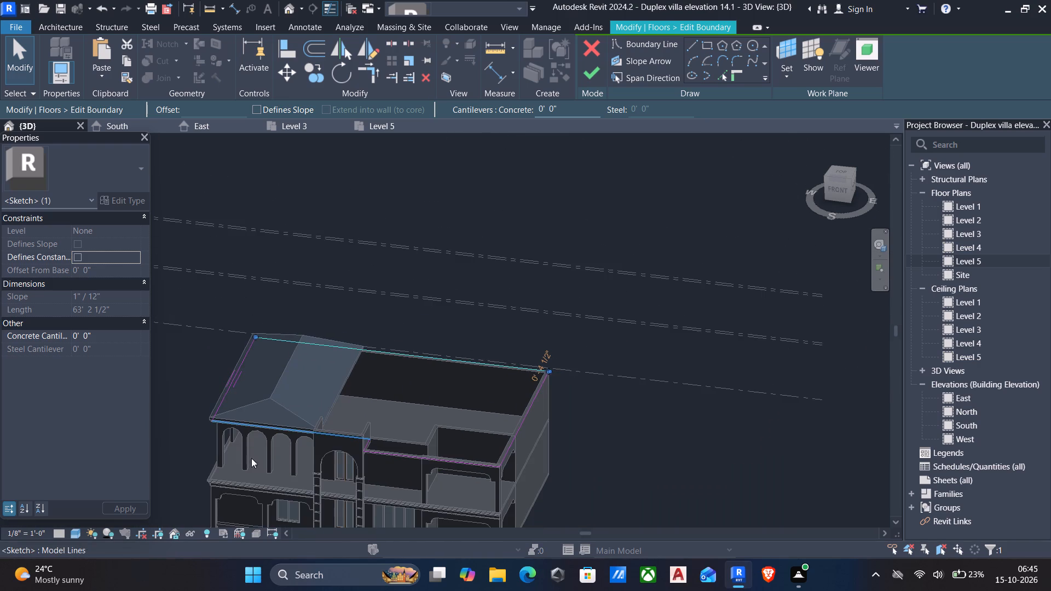
pyautogui.keyDown('shift'); pyautogui.moveTo(269, 470); pyautogui.dragTo(385, 467, button='middle'); pyautogui.keyUp('shift')
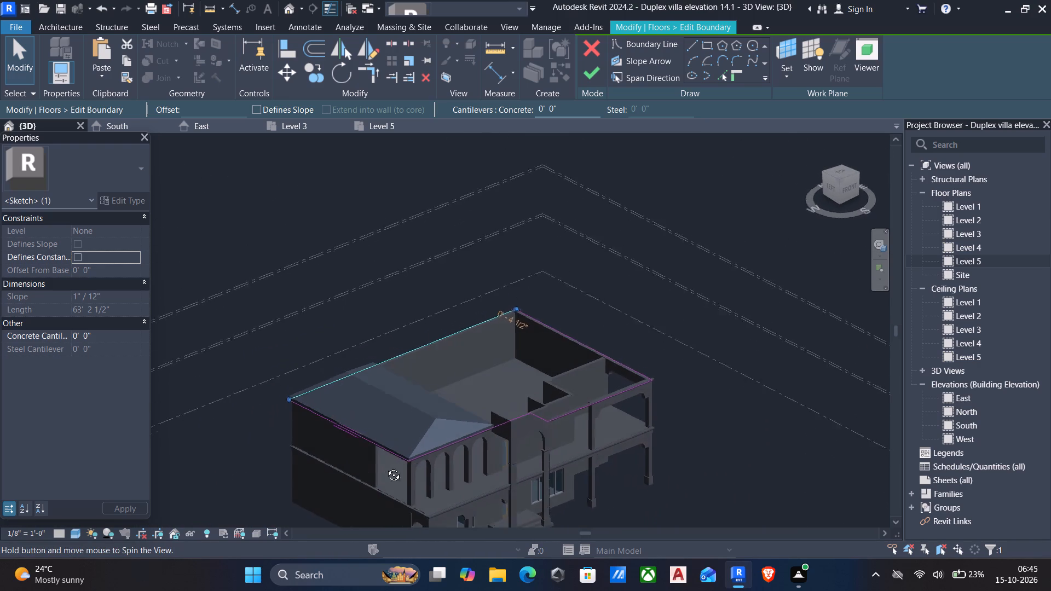
pyautogui.keyDown('shift'); pyautogui.moveTo(385, 467); pyautogui.dragTo(294, 479, button='middle'); pyautogui.keyUp('shift')
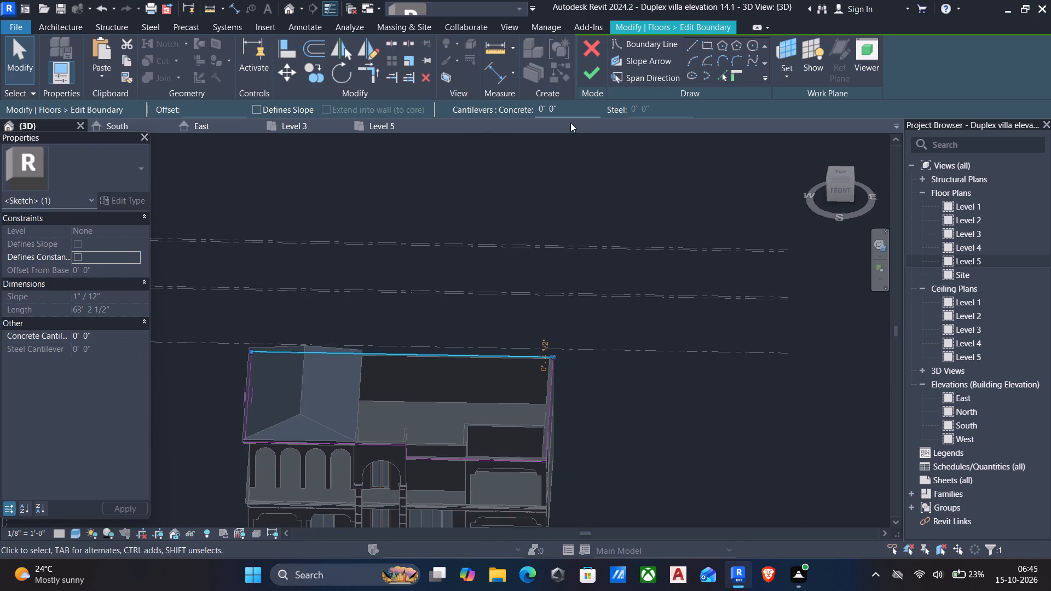
# Finish the slab boundary edit and attach the walls that reach its level to the slab's bottom.
pyautogui.click(591, 76)
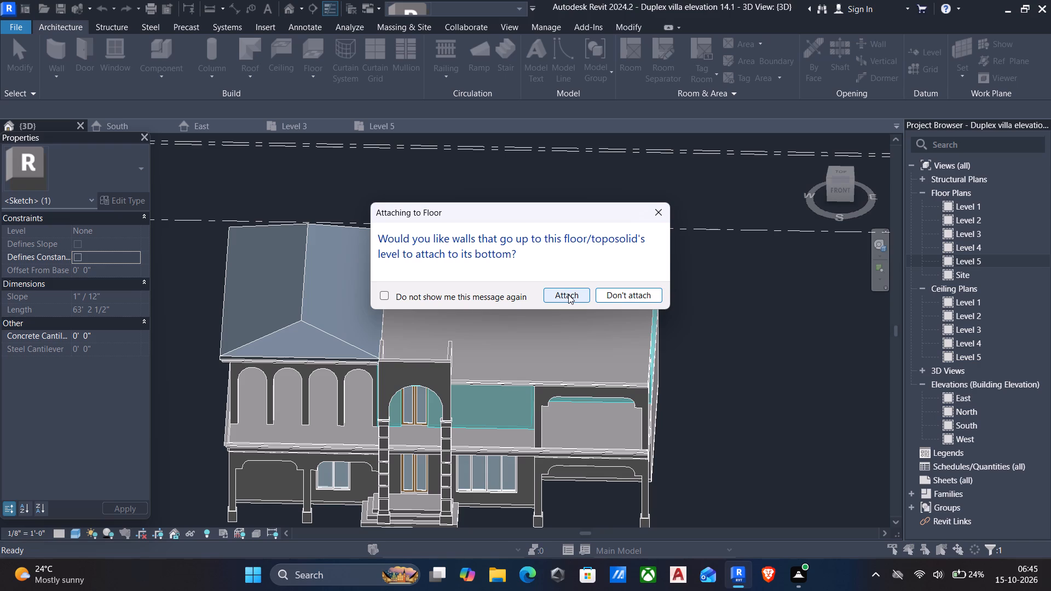
pyautogui.click(568, 294)
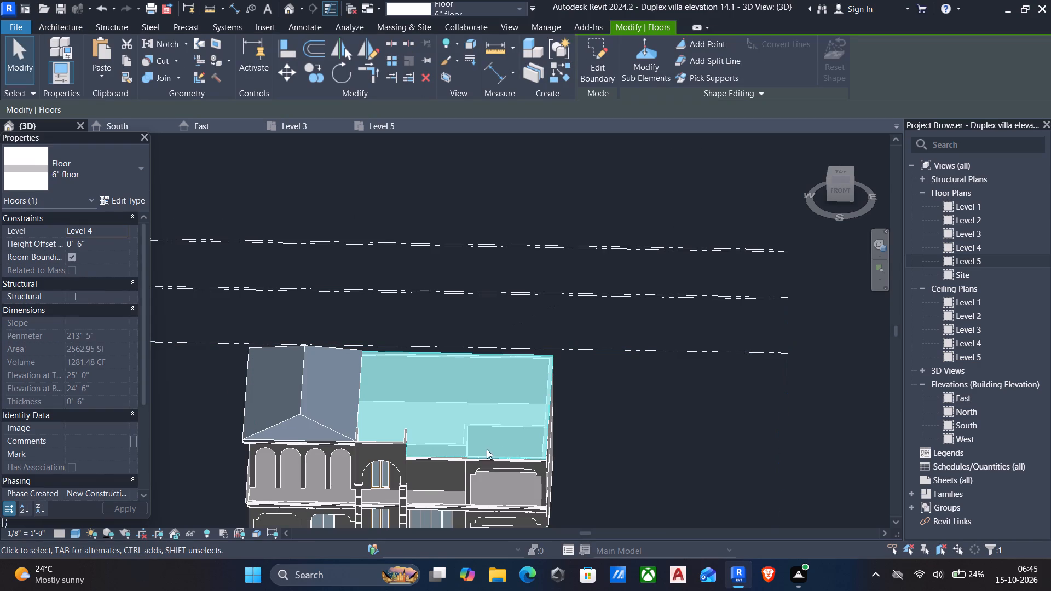
pyautogui.press('Escape')
# Examine the extended roof slab in 3D, checking its edges over the right wing's walls and its junction with the hip roof.
pyautogui.keyDown('shift'); pyautogui.moveTo(501, 464); pyautogui.dragTo(397, 413, button='middle'); pyautogui.keyUp('shift')
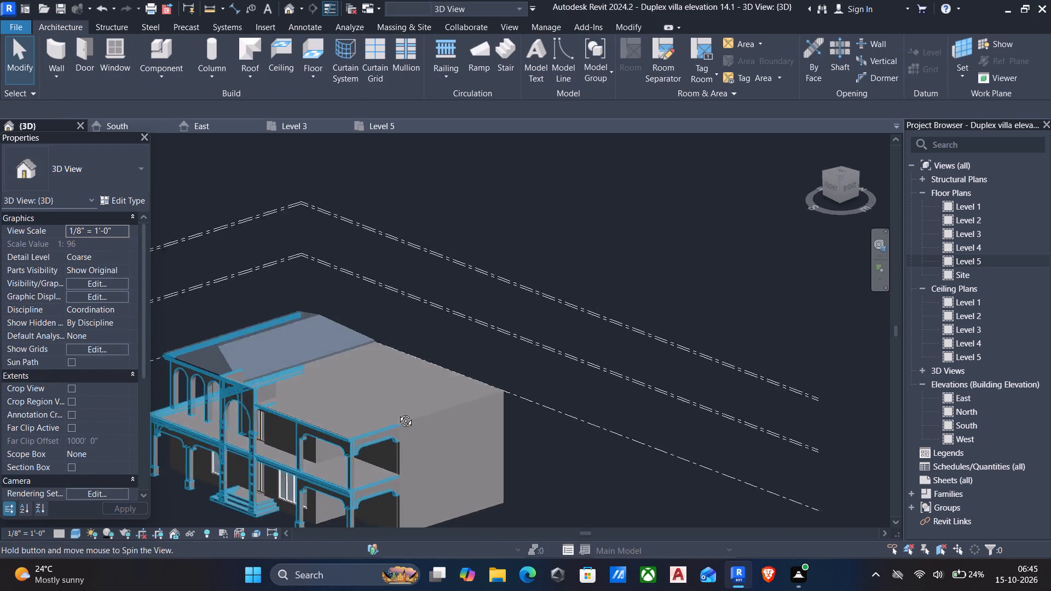
pyautogui.keyDown('shift'); pyautogui.moveTo(397, 413); pyautogui.dragTo(459, 430, button='middle'); pyautogui.keyUp('shift')
pyautogui.scroll(8, 495, 412)
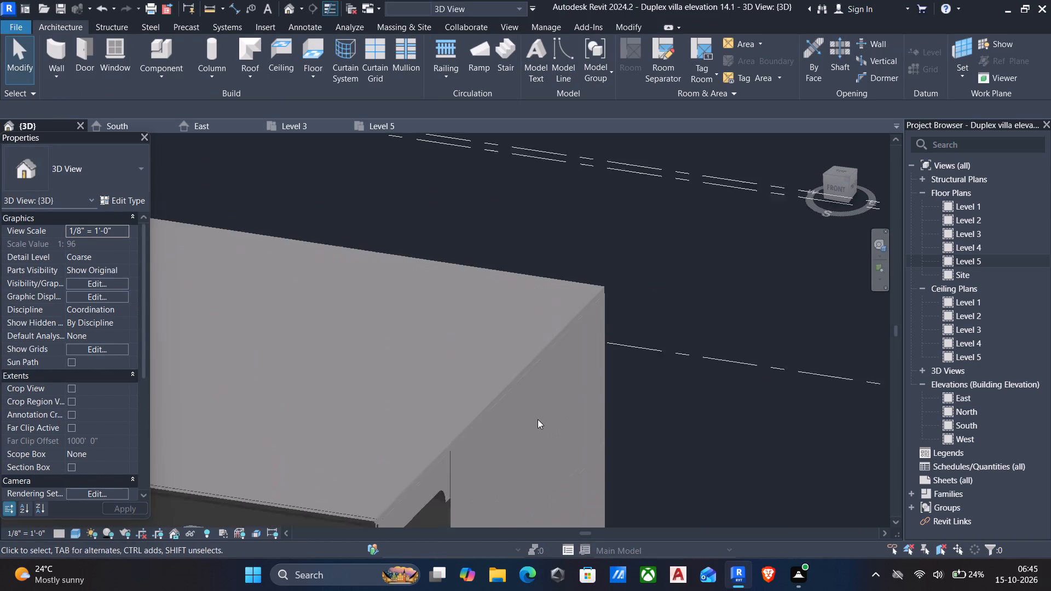
pyautogui.scroll(1, 538, 419)
pyautogui.scroll(-7, 532, 417)
pyautogui.keyDown('shift'); pyautogui.moveTo(408, 416); pyautogui.dragTo(501, 296, button='middle'); pyautogui.keyUp('shift')
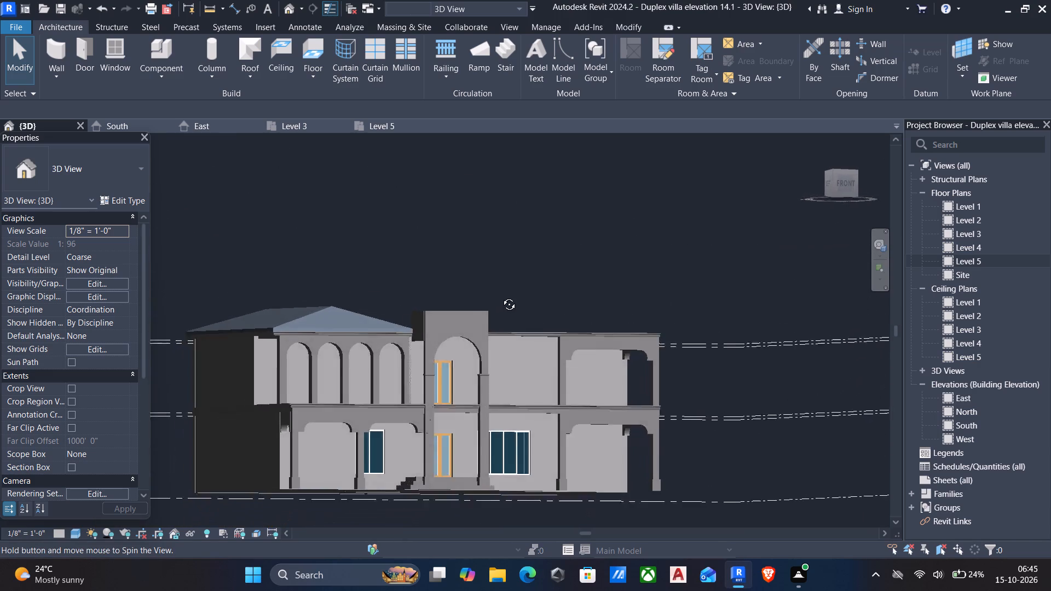
pyautogui.keyDown('shift'); pyautogui.moveTo(501, 296); pyautogui.dragTo(340, 373, button='middle'); pyautogui.keyUp('shift')
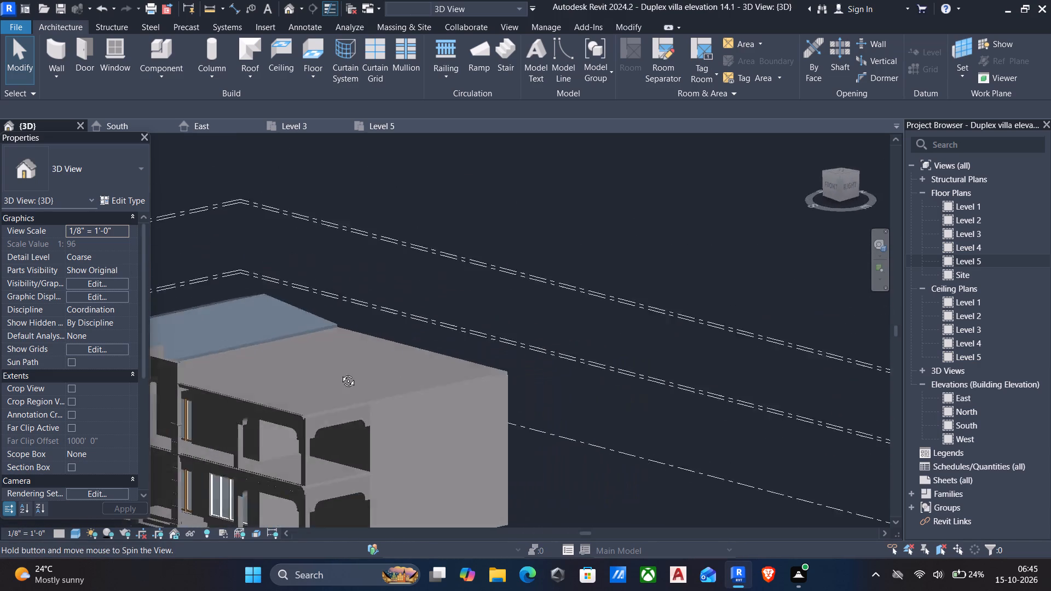
pyautogui.keyDown('shift'); pyautogui.moveTo(340, 373); pyautogui.dragTo(261, 369, button='middle'); pyautogui.keyUp('shift')
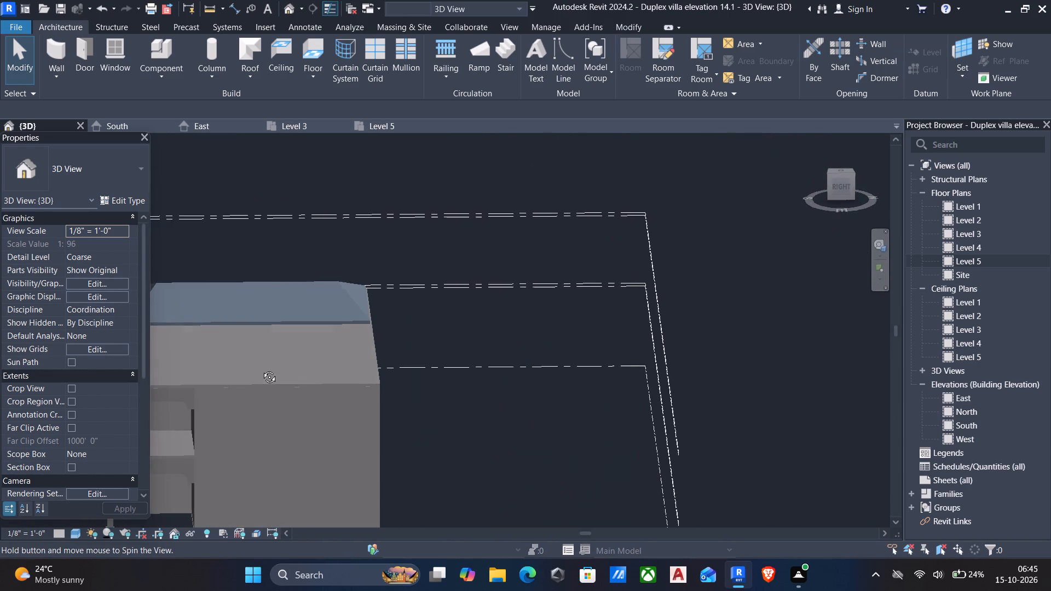
pyautogui.keyDown('shift'); pyautogui.moveTo(261, 369); pyautogui.dragTo(410, 361, button='middle'); pyautogui.keyUp('shift')
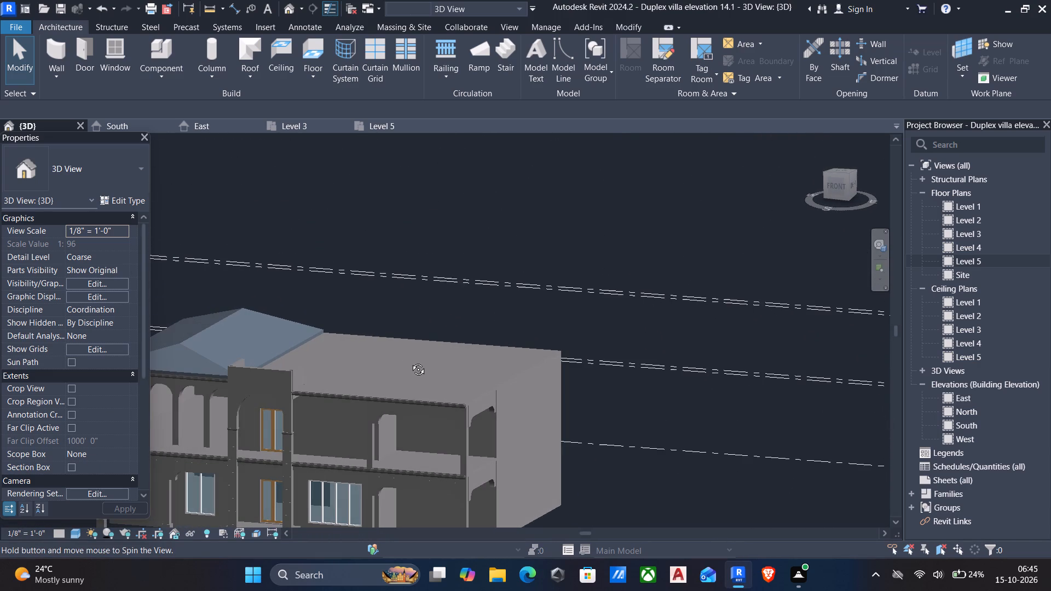
pyautogui.keyDown('shift'); pyautogui.moveTo(410, 361); pyautogui.dragTo(451, 360, button='middle'); pyautogui.keyUp('shift')
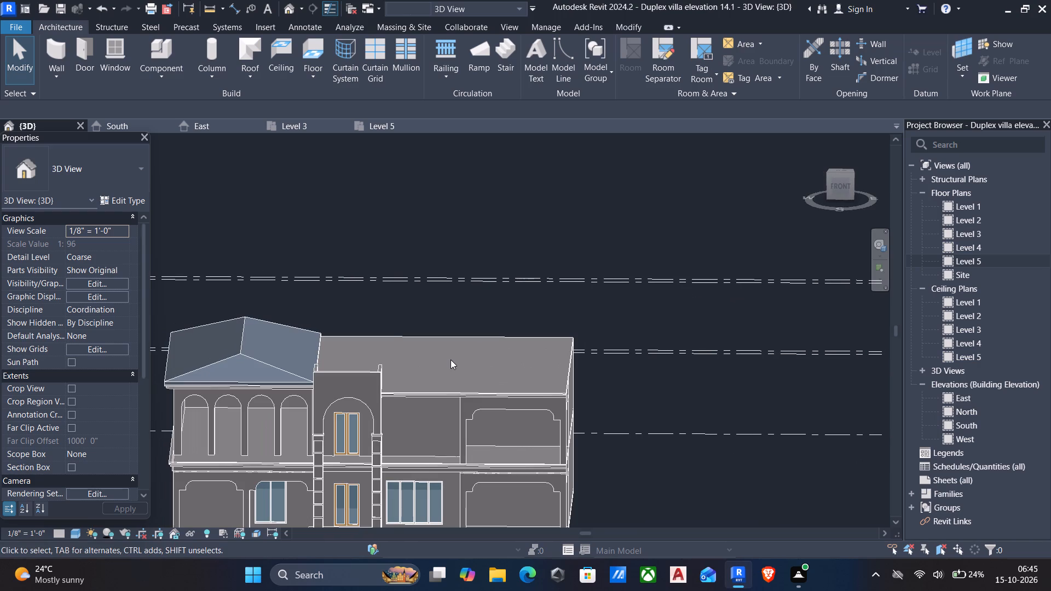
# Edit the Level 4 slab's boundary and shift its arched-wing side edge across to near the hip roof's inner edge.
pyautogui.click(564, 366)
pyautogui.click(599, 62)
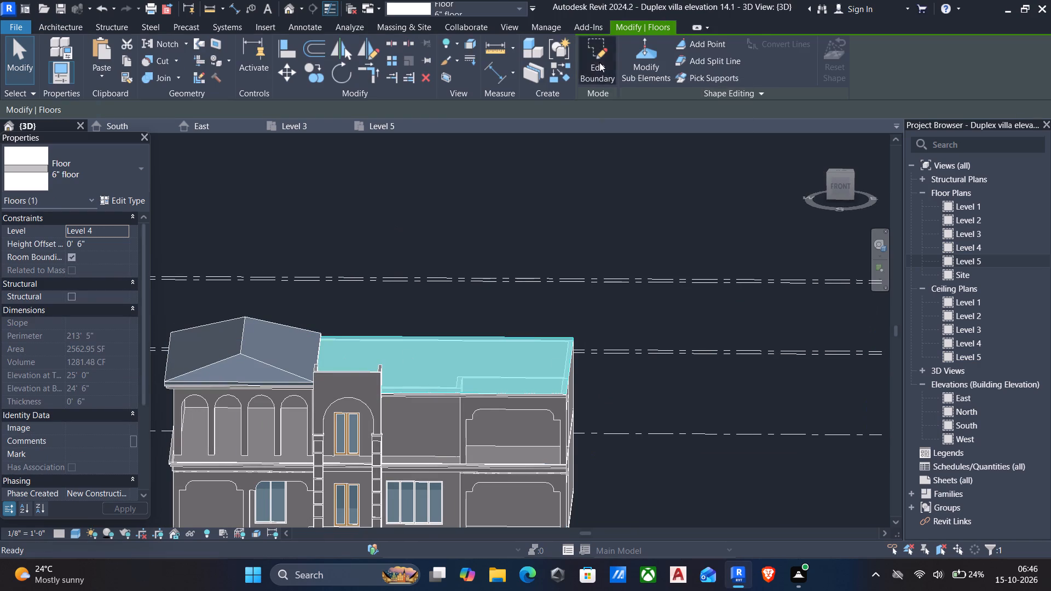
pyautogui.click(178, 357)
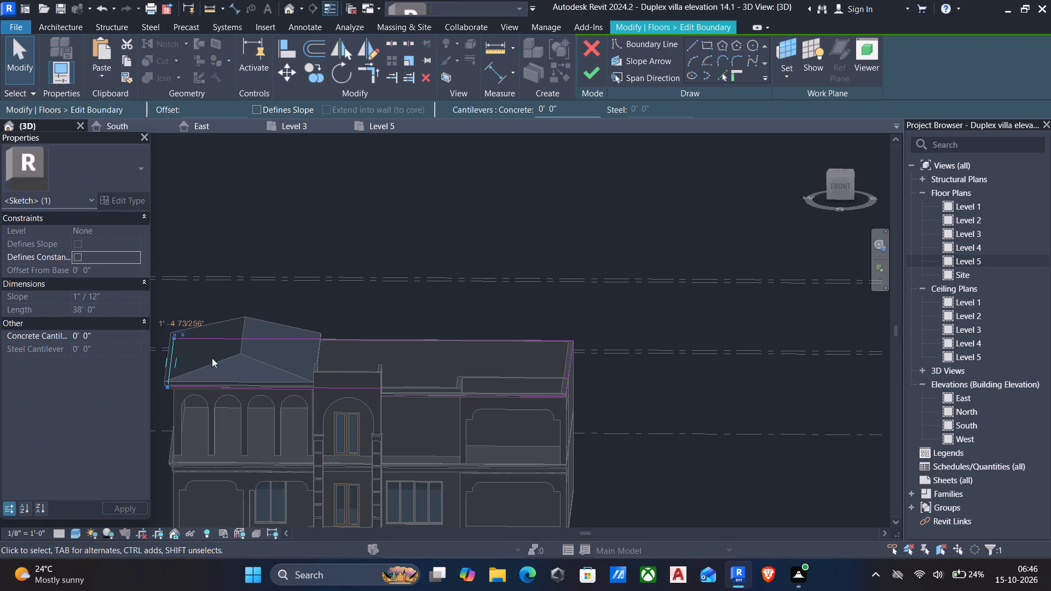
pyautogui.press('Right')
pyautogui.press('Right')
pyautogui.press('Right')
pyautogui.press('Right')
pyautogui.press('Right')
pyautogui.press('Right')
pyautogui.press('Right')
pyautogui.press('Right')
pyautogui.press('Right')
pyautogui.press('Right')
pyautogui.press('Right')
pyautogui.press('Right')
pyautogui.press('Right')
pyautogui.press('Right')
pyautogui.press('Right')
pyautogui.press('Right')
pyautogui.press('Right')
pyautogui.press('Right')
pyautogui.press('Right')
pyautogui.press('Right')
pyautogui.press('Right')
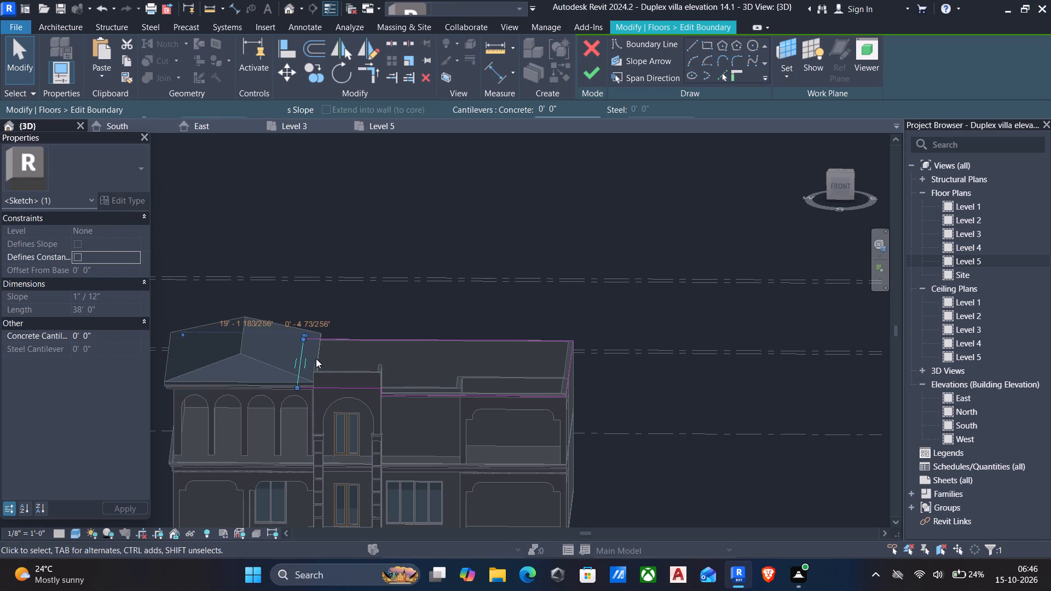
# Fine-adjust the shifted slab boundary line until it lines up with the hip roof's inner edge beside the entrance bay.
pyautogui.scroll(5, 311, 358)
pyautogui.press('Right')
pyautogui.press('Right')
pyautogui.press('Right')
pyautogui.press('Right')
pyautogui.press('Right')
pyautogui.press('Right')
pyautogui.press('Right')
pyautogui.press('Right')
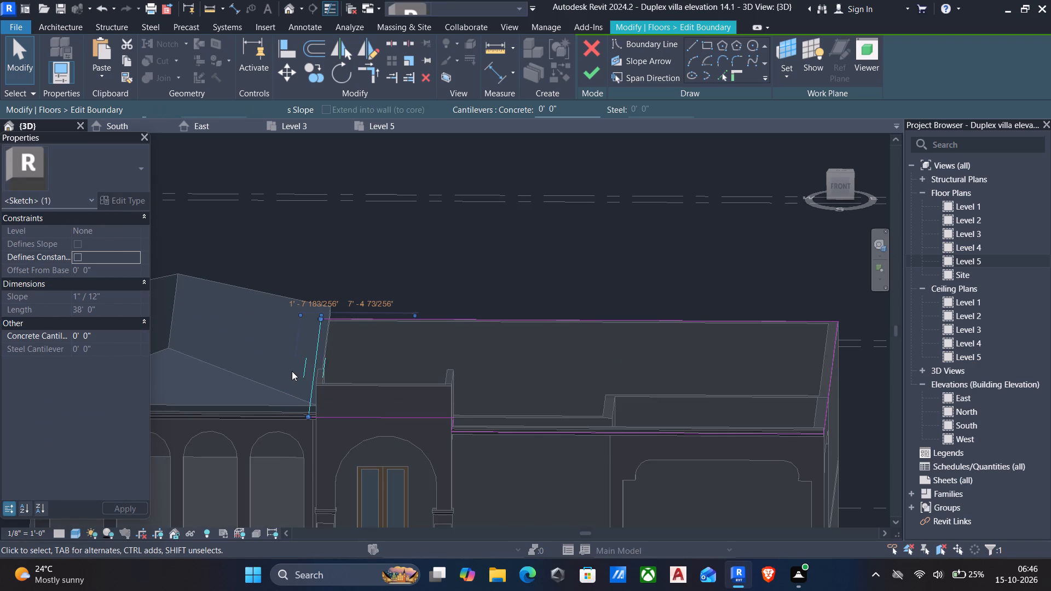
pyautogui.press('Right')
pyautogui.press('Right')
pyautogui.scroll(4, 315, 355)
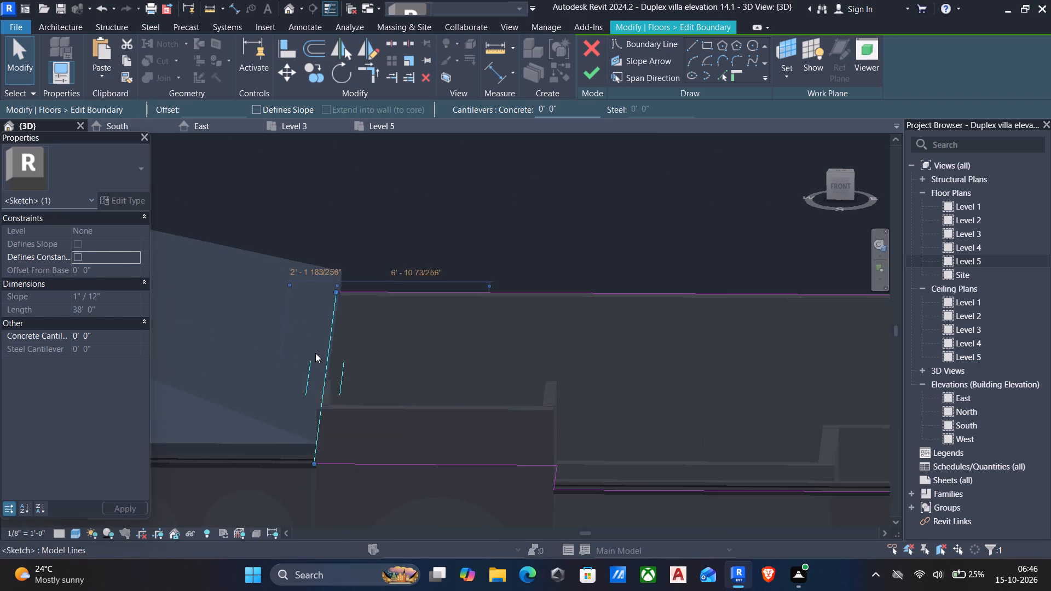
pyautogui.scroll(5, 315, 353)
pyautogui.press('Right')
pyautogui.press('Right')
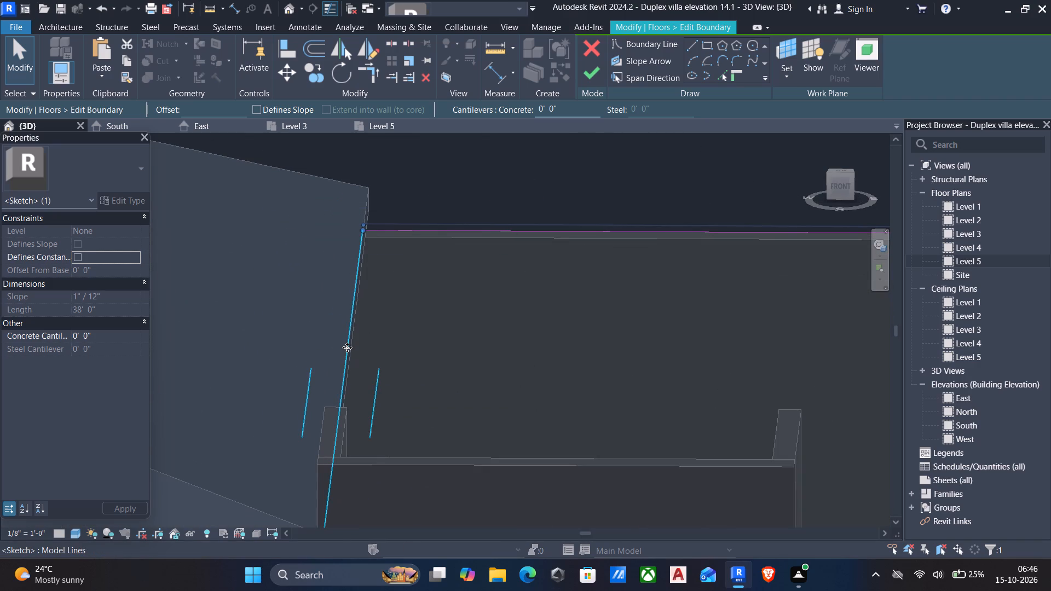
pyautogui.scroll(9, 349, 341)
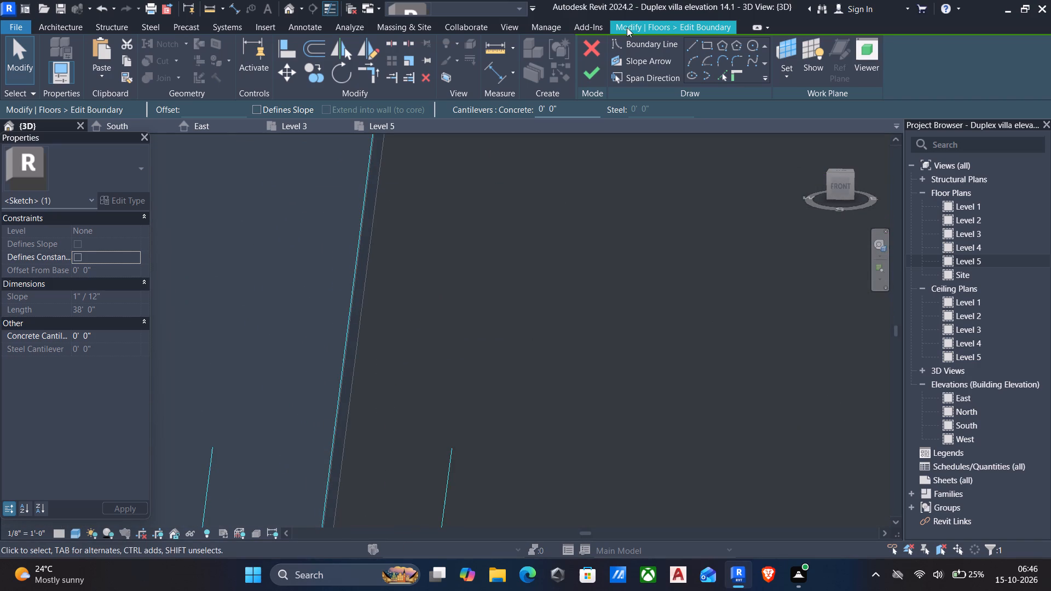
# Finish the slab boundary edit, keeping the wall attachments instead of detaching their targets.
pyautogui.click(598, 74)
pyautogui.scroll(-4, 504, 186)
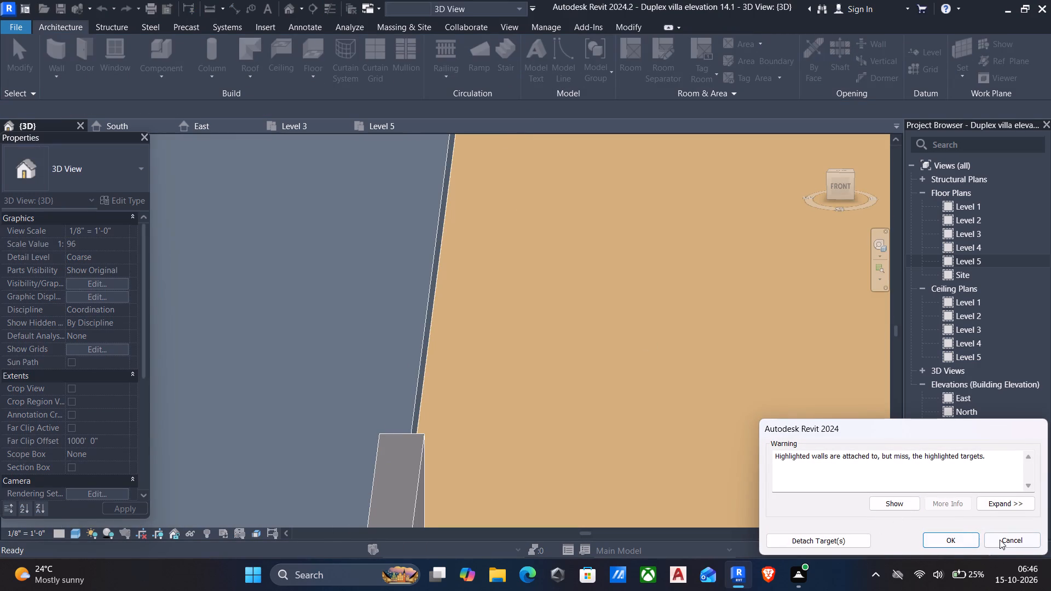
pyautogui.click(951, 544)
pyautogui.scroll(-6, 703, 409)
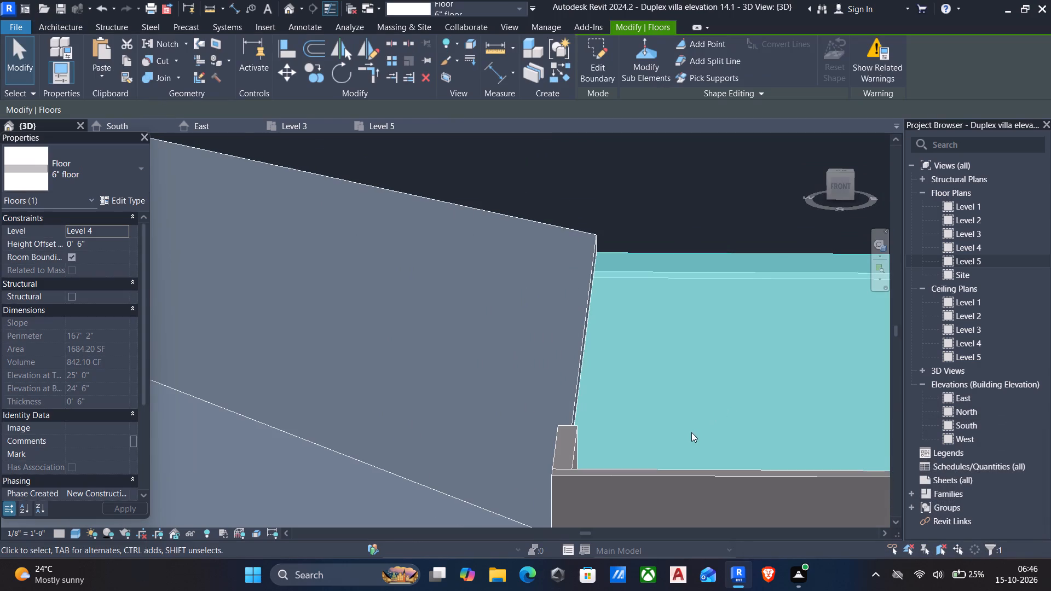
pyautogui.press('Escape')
# Examine the trimmed slab from the rear and side in 3D, checking where it meets the hip roof and outer walls.
pyautogui.scroll(-4, 692, 446)
pyautogui.keyDown('shift'); pyautogui.moveTo(692, 451); pyautogui.dragTo(549, 421, button='middle'); pyautogui.keyUp('shift')
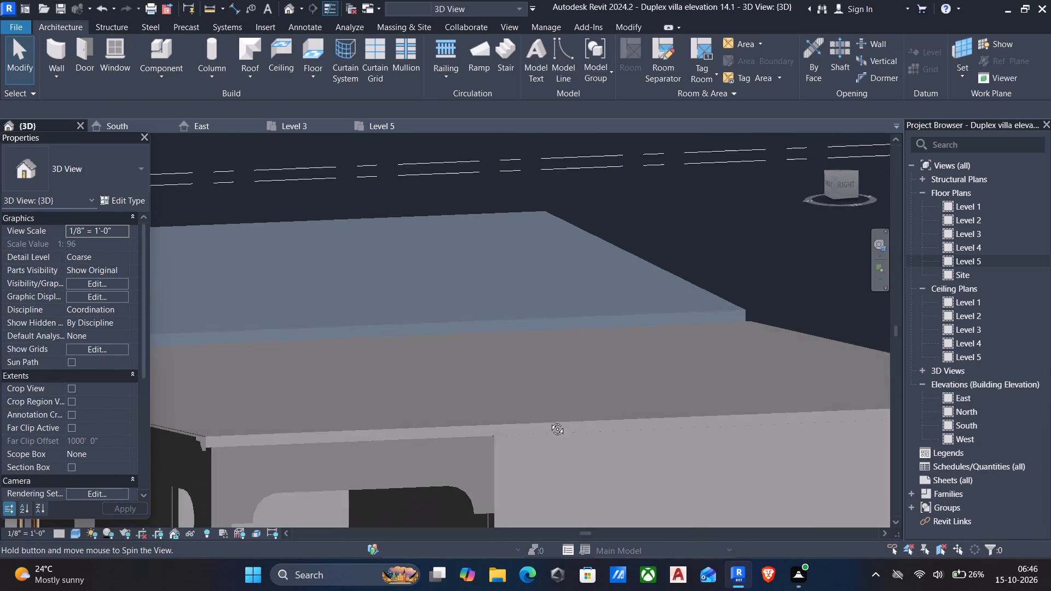
pyautogui.keyDown('shift'); pyautogui.moveTo(549, 421); pyautogui.dragTo(291, 397, button='middle'); pyautogui.keyUp('shift')
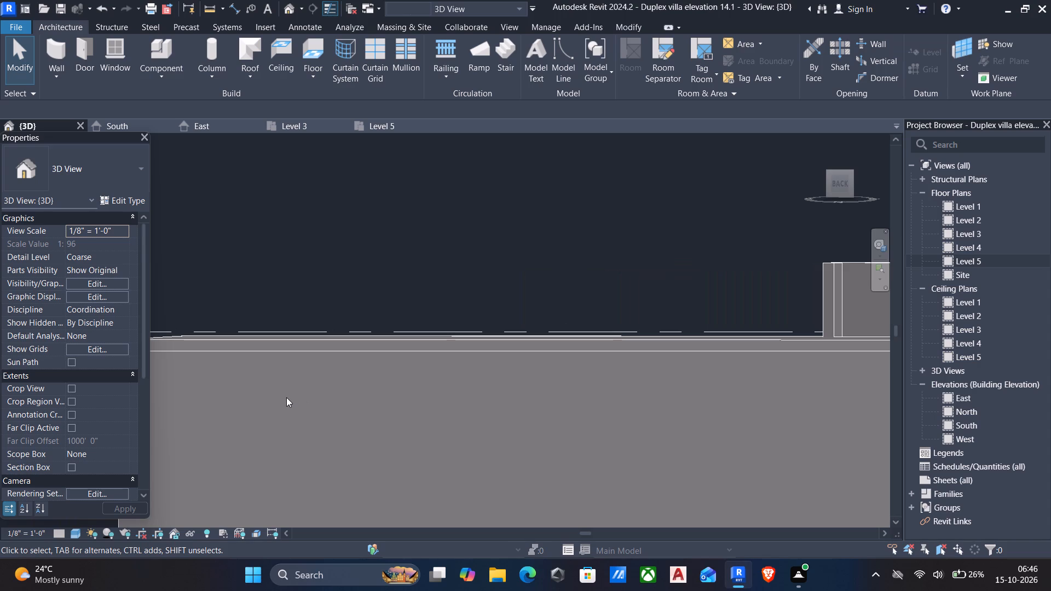
pyautogui.scroll(-4, 378, 412)
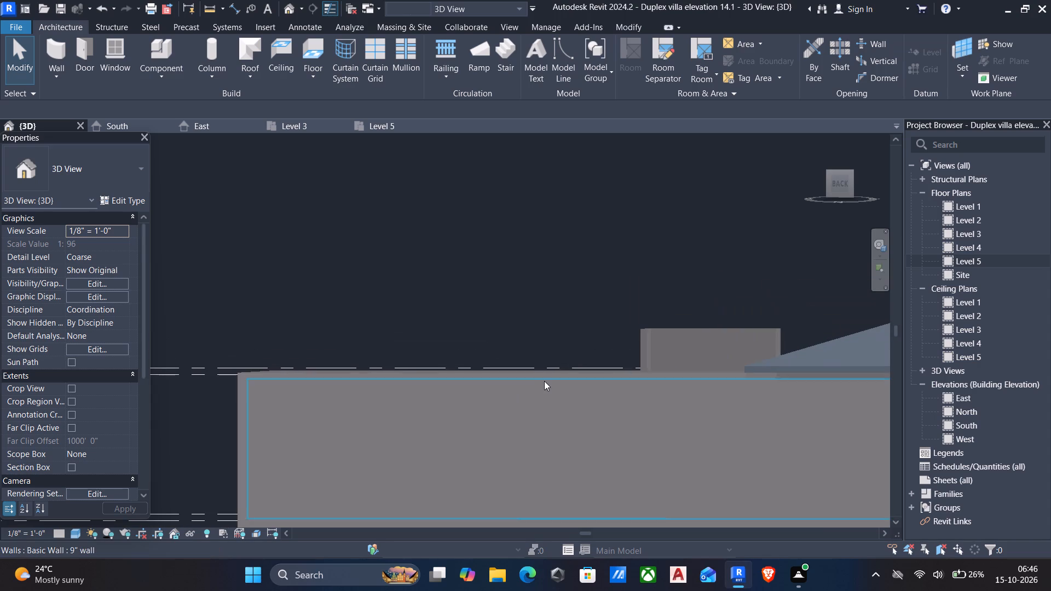
pyautogui.keyDown('shift'); pyautogui.moveTo(535, 368); pyautogui.dragTo(503, 448, button='middle'); pyautogui.keyUp('shift')
pyautogui.keyDown('shift'); pyautogui.scroll(-1, 530, 374); pyautogui.keyUp('shift')
pyautogui.keyDown('shift'); pyautogui.scroll(-3, 500, 451); pyautogui.keyUp('shift')
pyautogui.keyDown('shift'); pyautogui.moveTo(567, 403); pyautogui.dragTo(552, 403, button='middle'); pyautogui.keyUp('shift')
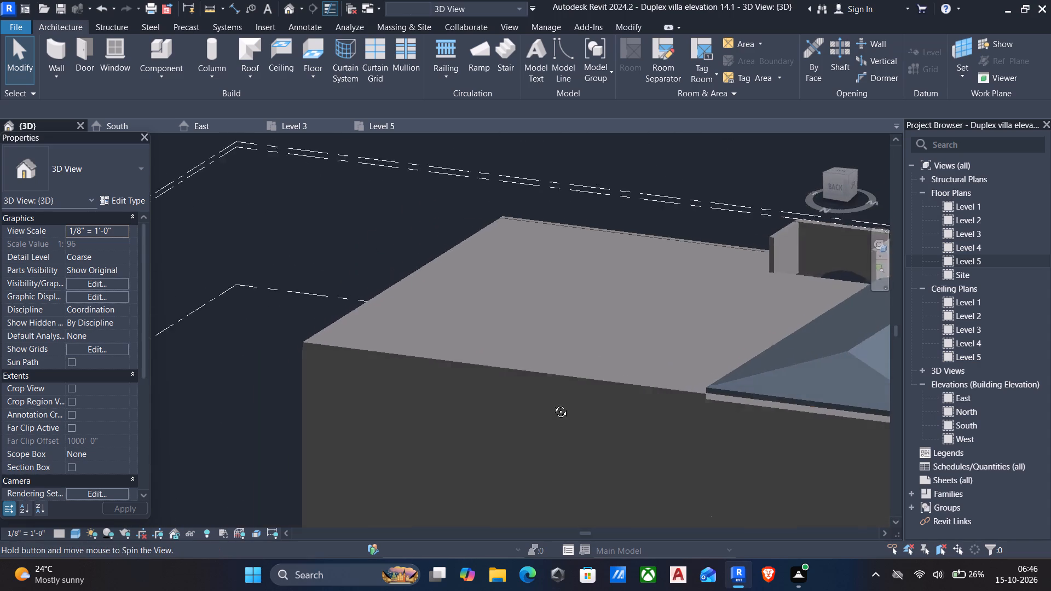
pyautogui.keyDown('shift'); pyautogui.moveTo(552, 403); pyautogui.dragTo(444, 345, button='middle'); pyautogui.keyUp('shift')
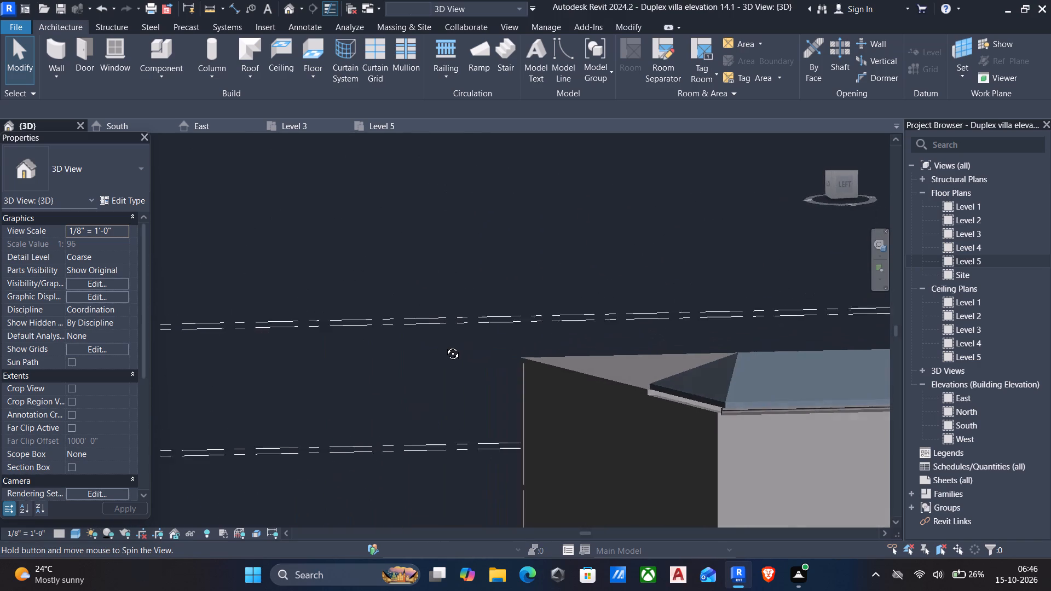
pyautogui.keyDown('shift'); pyautogui.moveTo(444, 345); pyautogui.dragTo(429, 347, button='middle'); pyautogui.keyUp('shift')
pyautogui.moveTo(524, 373); pyautogui.dragTo(414, 318, button='middle')
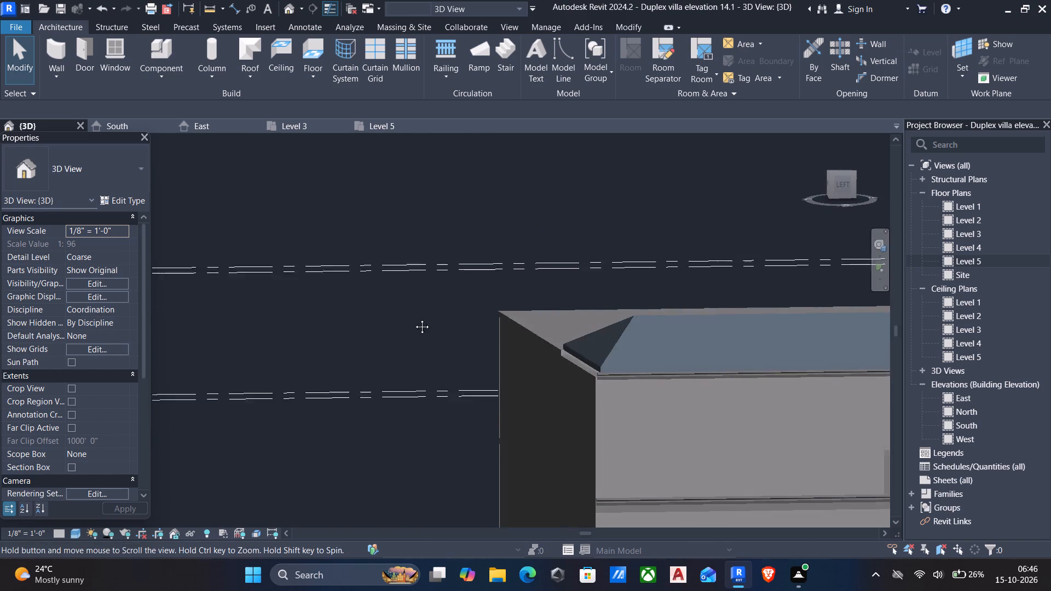
pyautogui.moveTo(414, 318); pyautogui.dragTo(344, 296, button='middle')
pyautogui.scroll(5, 539, 351)
pyautogui.keyDown('shift'); pyautogui.moveTo(483, 324); pyautogui.dragTo(487, 339, button='middle'); pyautogui.keyUp('shift')
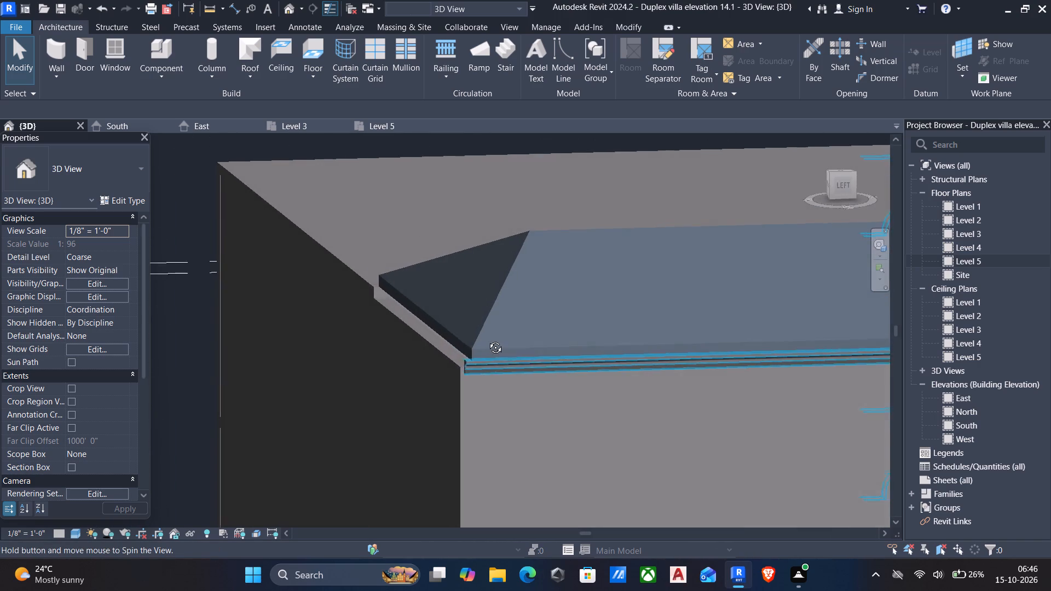
pyautogui.keyDown('shift'); pyautogui.moveTo(487, 339); pyautogui.dragTo(516, 324, button='middle'); pyautogui.keyUp('shift')
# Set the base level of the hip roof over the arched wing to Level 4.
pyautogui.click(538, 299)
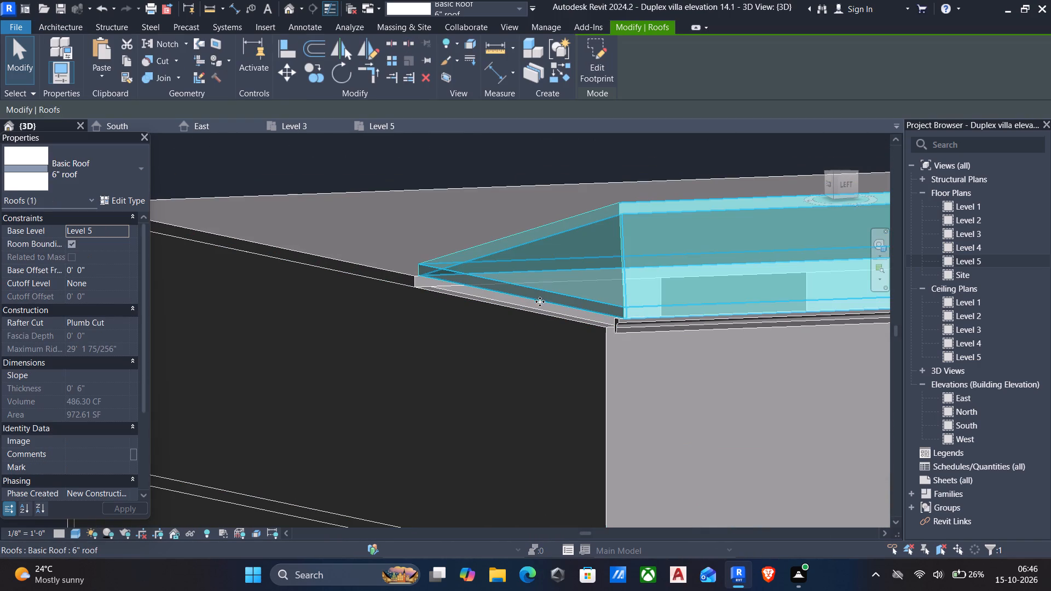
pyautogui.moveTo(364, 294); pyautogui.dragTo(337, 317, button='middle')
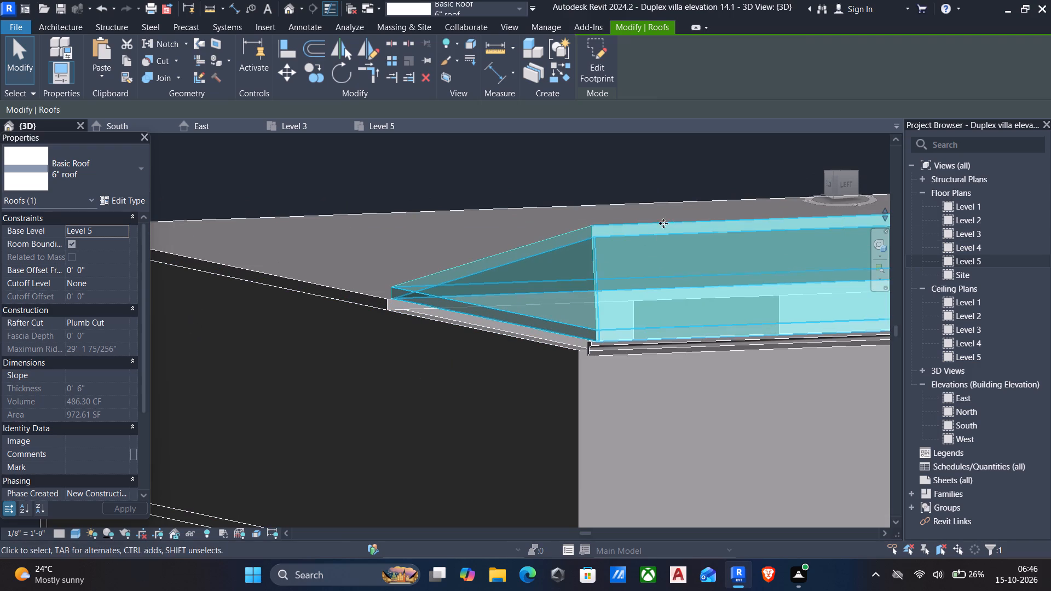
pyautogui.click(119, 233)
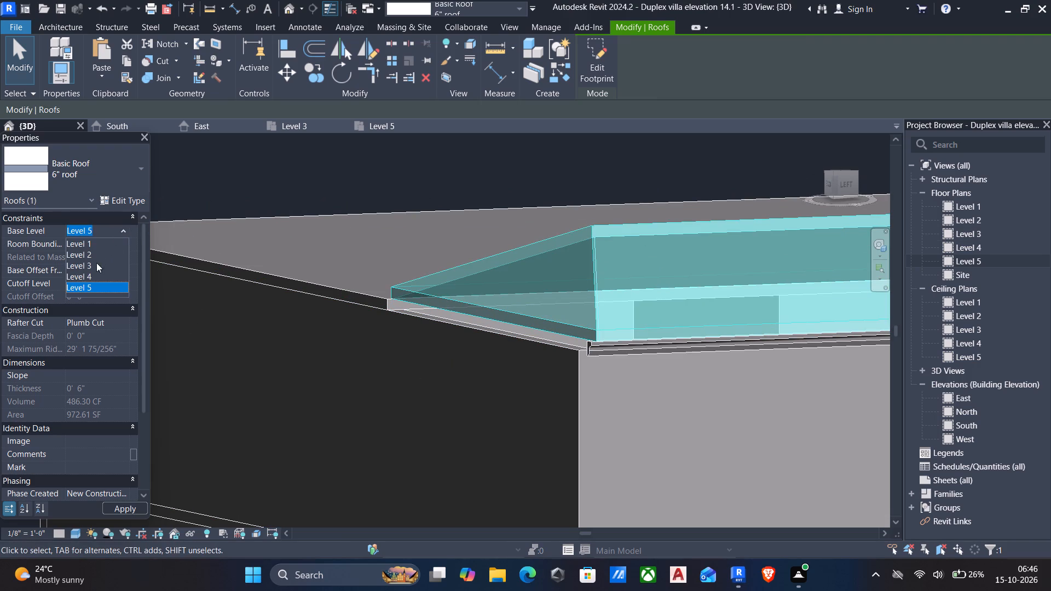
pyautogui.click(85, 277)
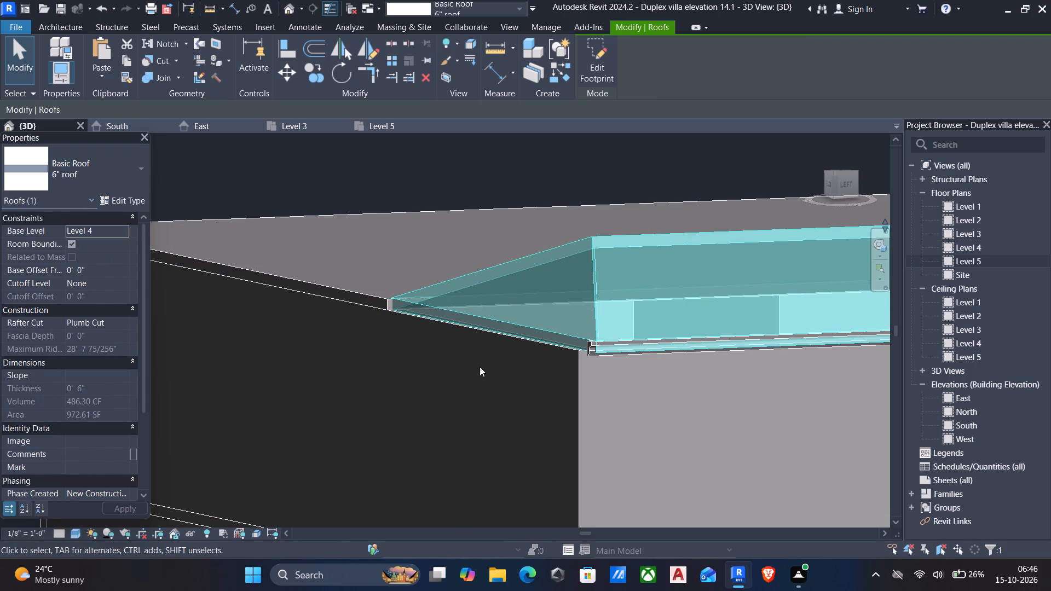
# Examine the hip roof's rear corner, checking how its eave meets the cornice moulding and the slab.
pyautogui.scroll(5, 630, 344)
pyautogui.scroll(5, 519, 381)
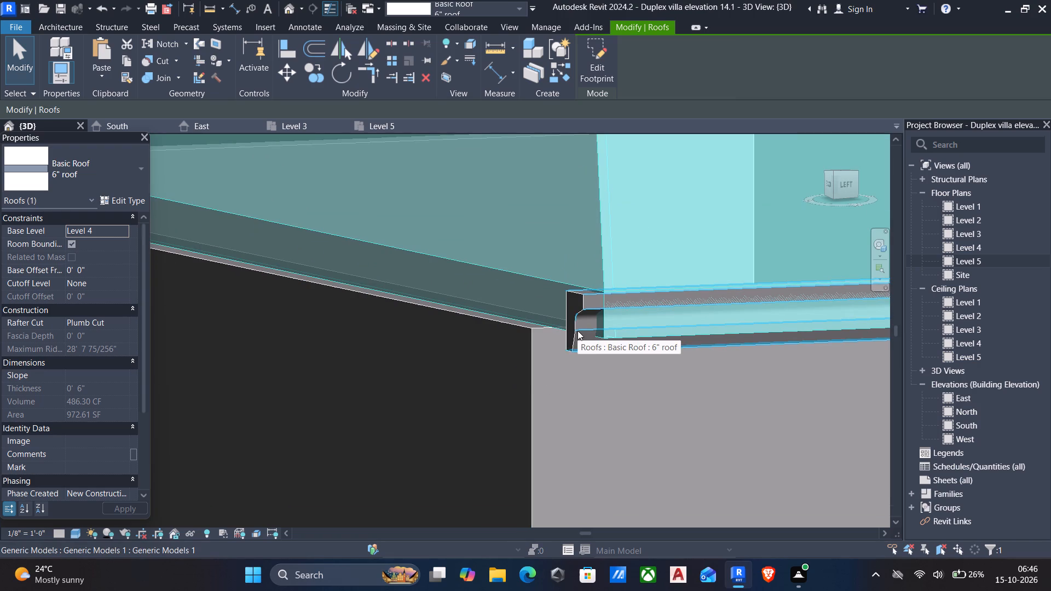
pyautogui.click(578, 309)
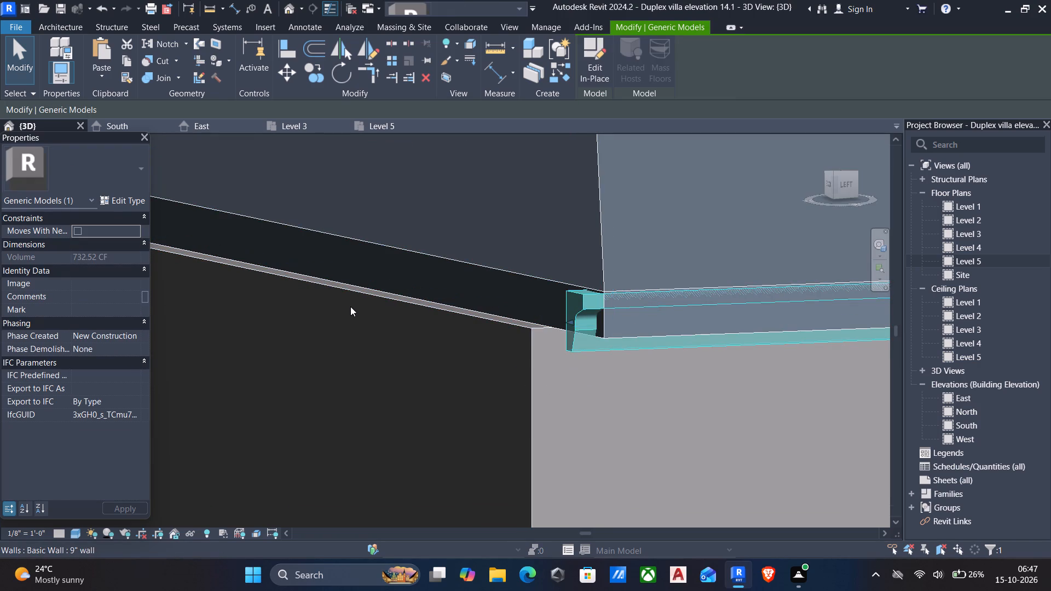
pyautogui.moveTo(351, 306); pyautogui.dragTo(430, 317, button='middle')
pyautogui.keyDown('shift'); pyautogui.moveTo(452, 308); pyautogui.dragTo(463, 381, button='middle'); pyautogui.keyUp('shift')
pyautogui.moveTo(464, 375); pyautogui.dragTo(444, 166, button='middle')
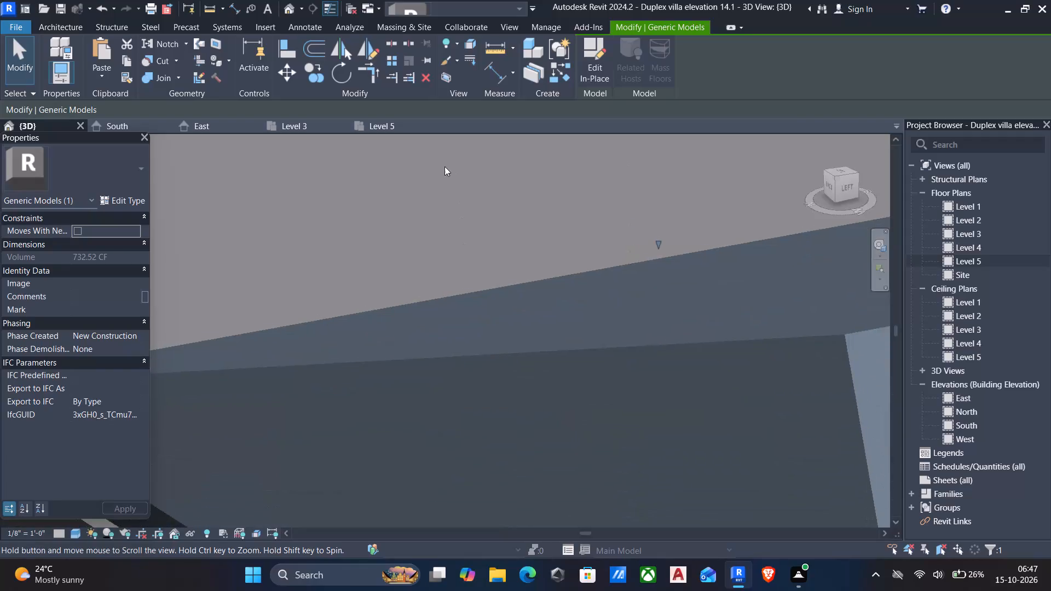
pyautogui.moveTo(444, 166); pyautogui.dragTo(445, 167, button='middle')
pyautogui.scroll(-5, 443, 165)
pyautogui.moveTo(416, 344); pyautogui.dragTo(417, 252, button='middle')
pyautogui.scroll(-5, 524, 352)
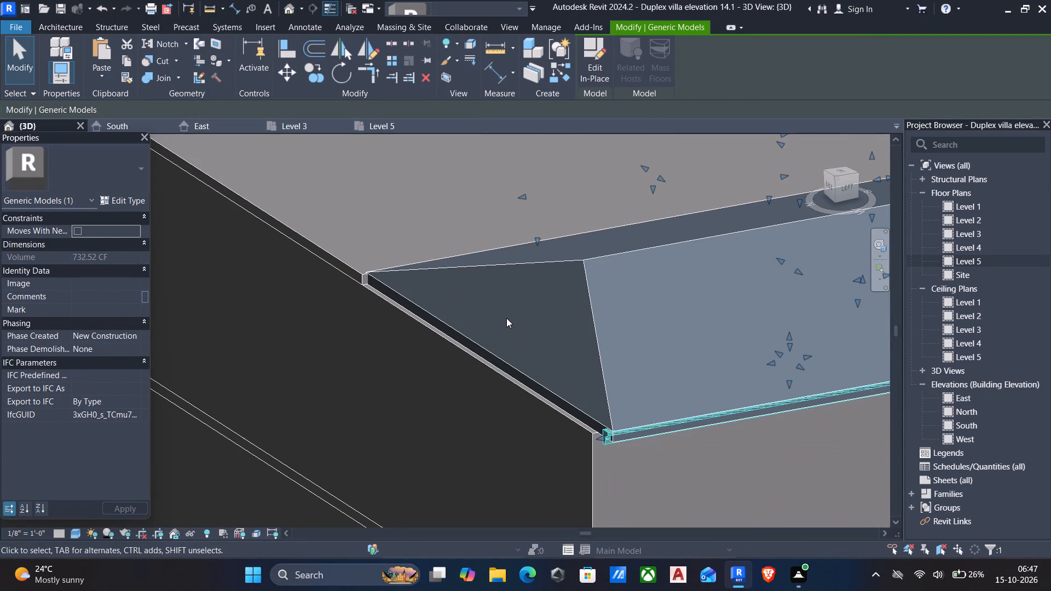
pyautogui.moveTo(639, 370); pyautogui.dragTo(590, 326, button='middle')
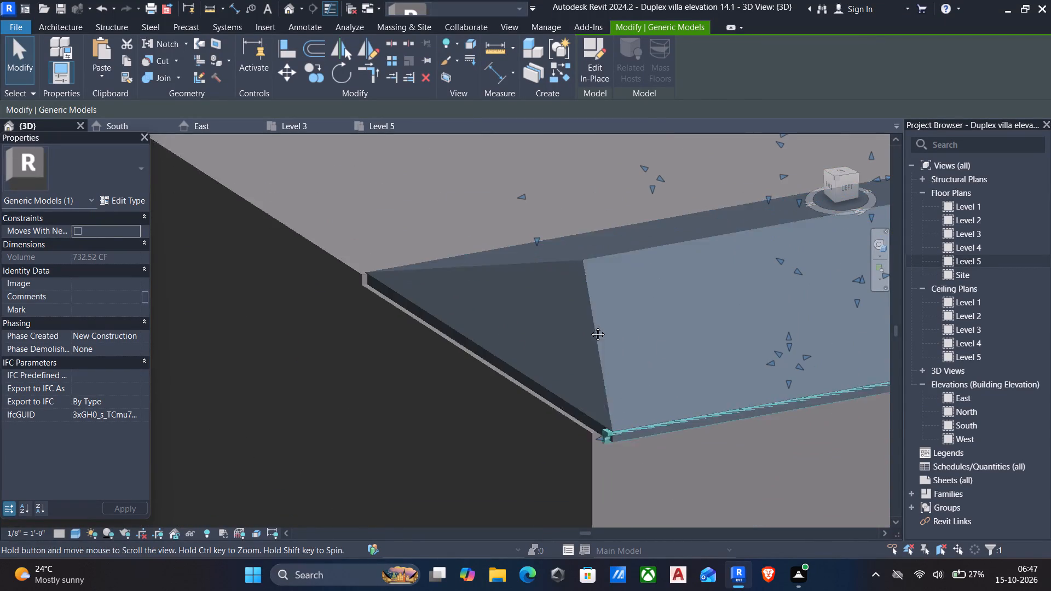
pyautogui.moveTo(590, 326); pyautogui.dragTo(576, 321, button='middle')
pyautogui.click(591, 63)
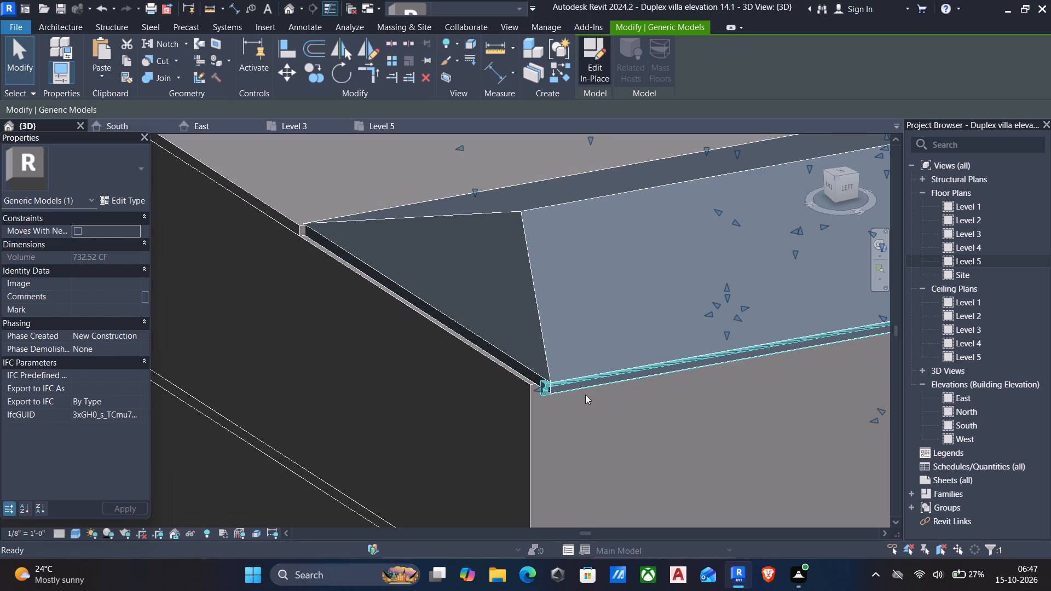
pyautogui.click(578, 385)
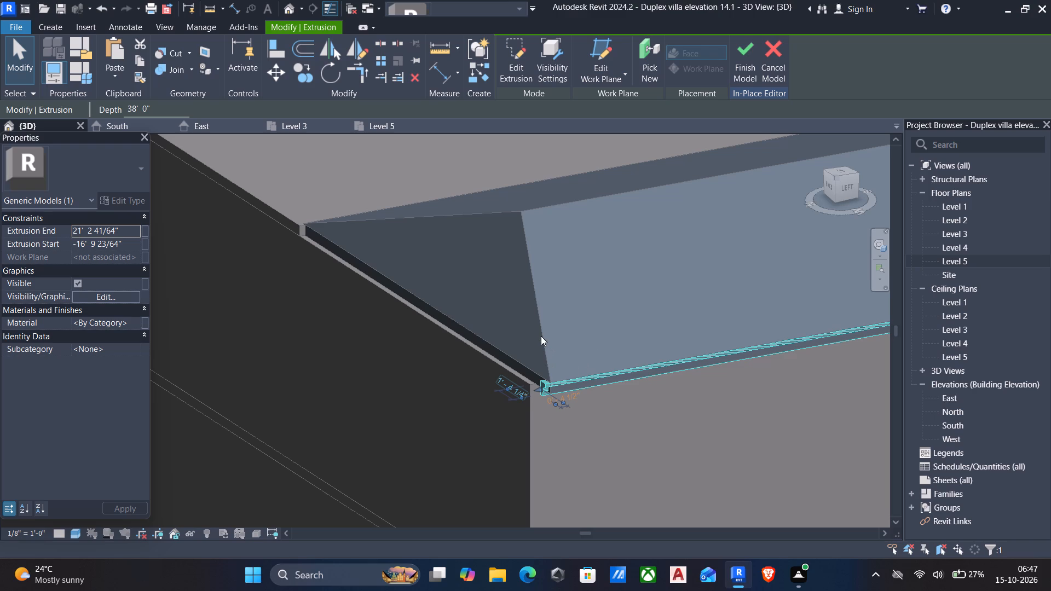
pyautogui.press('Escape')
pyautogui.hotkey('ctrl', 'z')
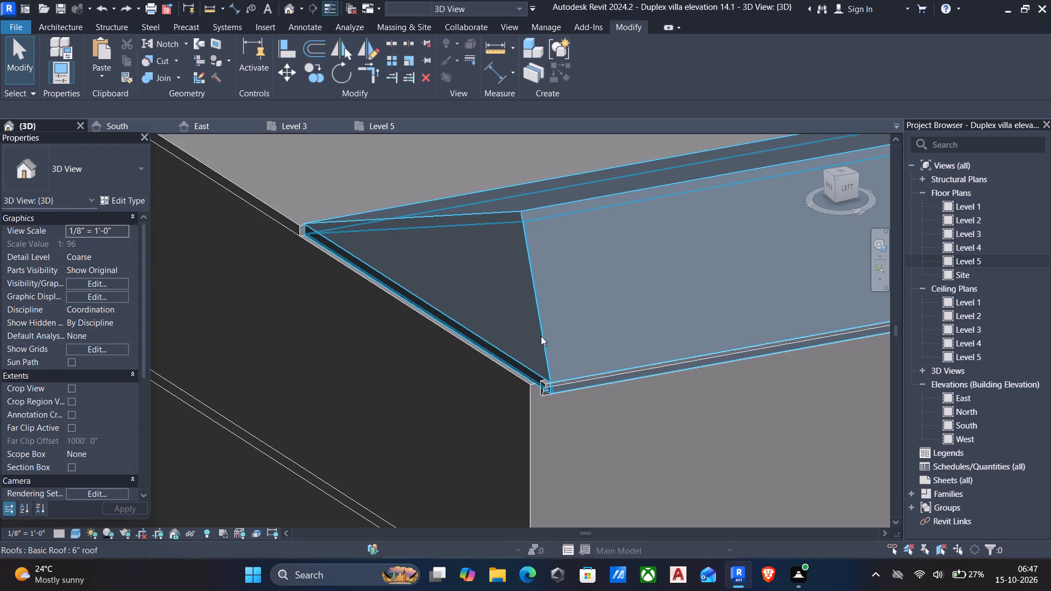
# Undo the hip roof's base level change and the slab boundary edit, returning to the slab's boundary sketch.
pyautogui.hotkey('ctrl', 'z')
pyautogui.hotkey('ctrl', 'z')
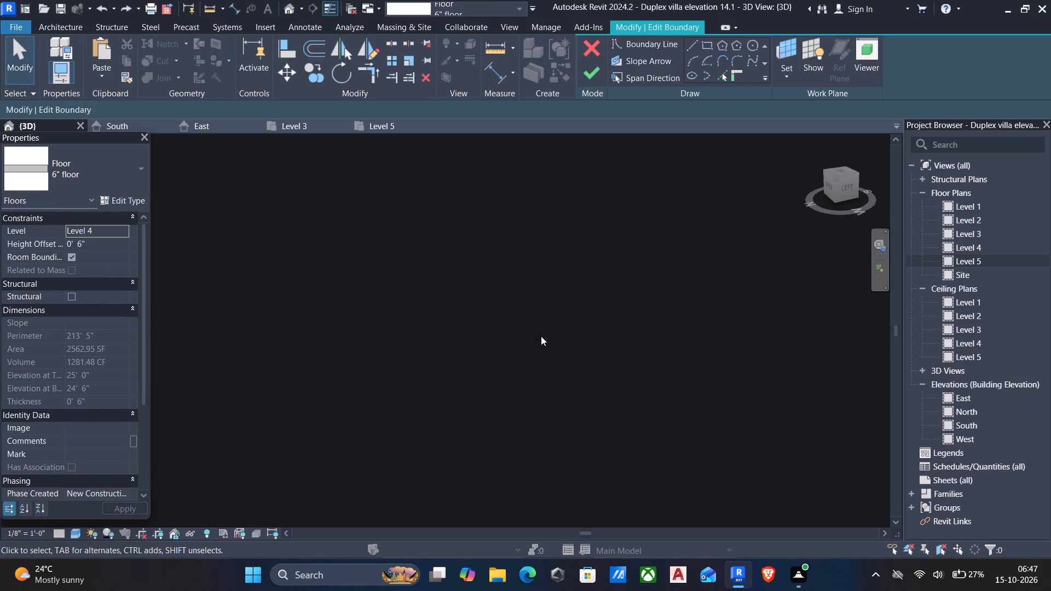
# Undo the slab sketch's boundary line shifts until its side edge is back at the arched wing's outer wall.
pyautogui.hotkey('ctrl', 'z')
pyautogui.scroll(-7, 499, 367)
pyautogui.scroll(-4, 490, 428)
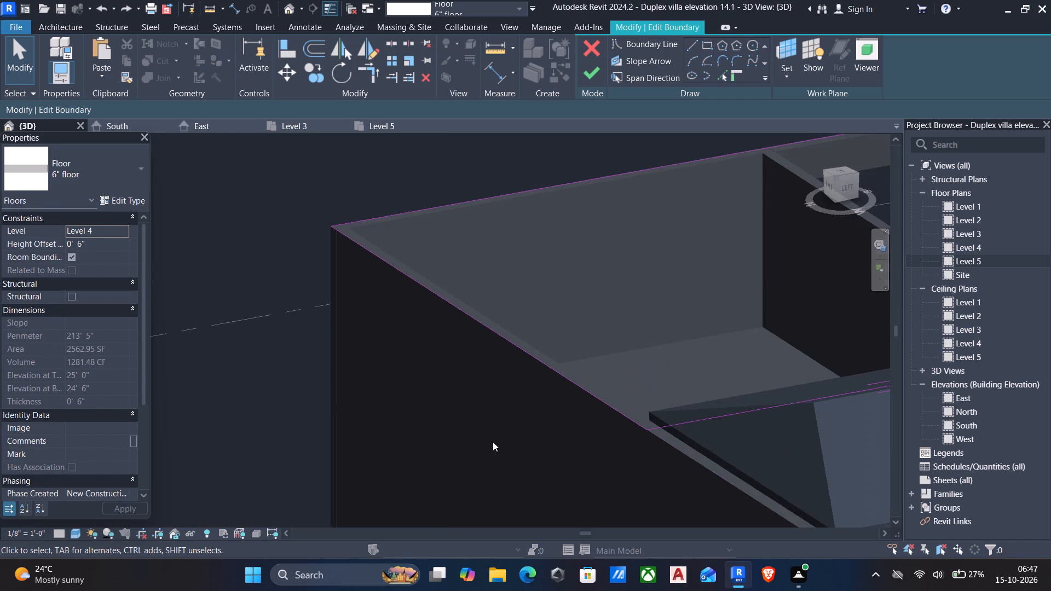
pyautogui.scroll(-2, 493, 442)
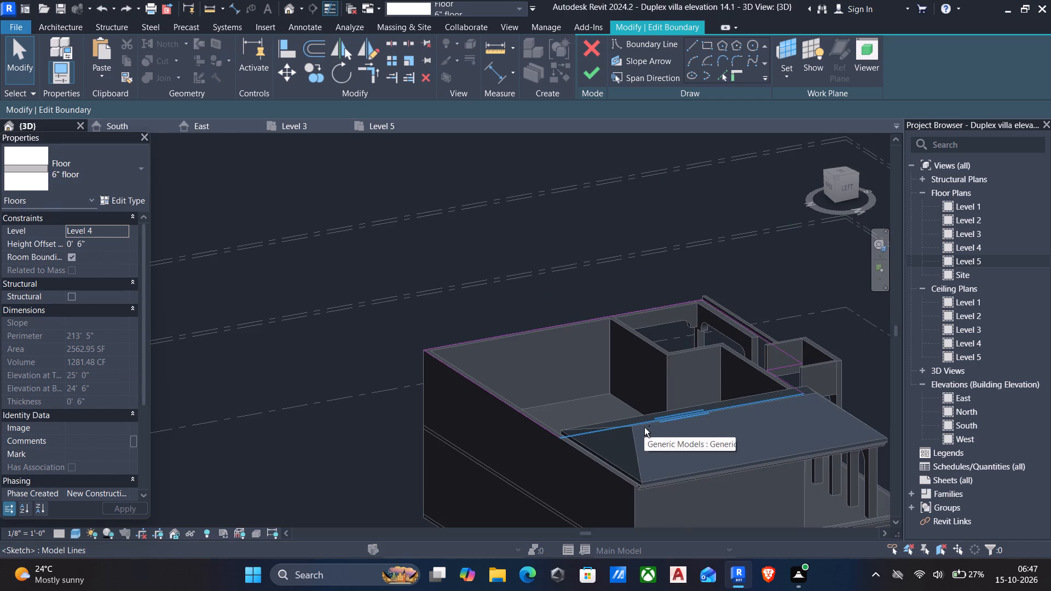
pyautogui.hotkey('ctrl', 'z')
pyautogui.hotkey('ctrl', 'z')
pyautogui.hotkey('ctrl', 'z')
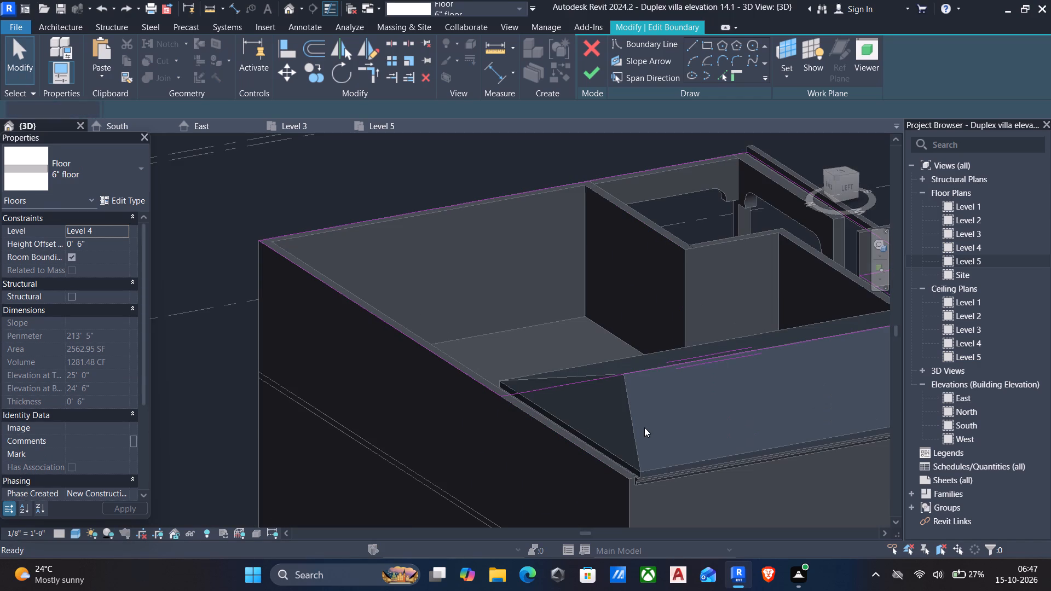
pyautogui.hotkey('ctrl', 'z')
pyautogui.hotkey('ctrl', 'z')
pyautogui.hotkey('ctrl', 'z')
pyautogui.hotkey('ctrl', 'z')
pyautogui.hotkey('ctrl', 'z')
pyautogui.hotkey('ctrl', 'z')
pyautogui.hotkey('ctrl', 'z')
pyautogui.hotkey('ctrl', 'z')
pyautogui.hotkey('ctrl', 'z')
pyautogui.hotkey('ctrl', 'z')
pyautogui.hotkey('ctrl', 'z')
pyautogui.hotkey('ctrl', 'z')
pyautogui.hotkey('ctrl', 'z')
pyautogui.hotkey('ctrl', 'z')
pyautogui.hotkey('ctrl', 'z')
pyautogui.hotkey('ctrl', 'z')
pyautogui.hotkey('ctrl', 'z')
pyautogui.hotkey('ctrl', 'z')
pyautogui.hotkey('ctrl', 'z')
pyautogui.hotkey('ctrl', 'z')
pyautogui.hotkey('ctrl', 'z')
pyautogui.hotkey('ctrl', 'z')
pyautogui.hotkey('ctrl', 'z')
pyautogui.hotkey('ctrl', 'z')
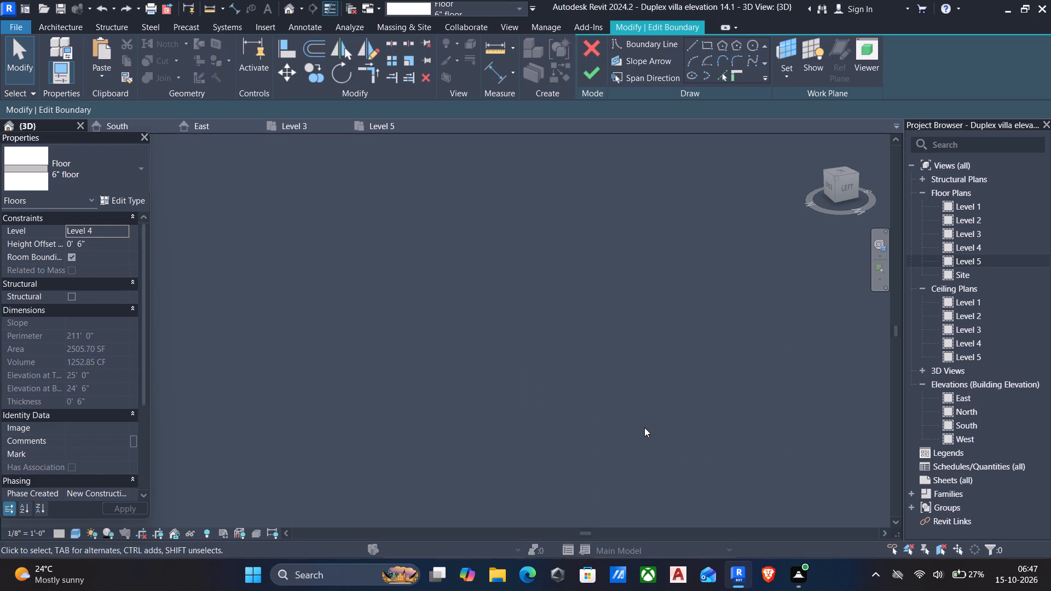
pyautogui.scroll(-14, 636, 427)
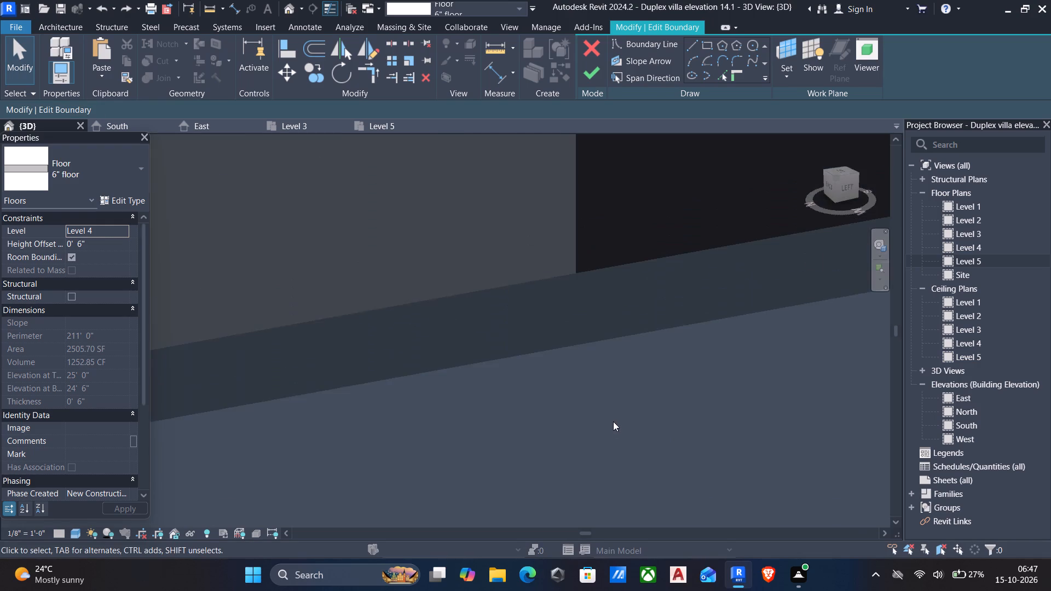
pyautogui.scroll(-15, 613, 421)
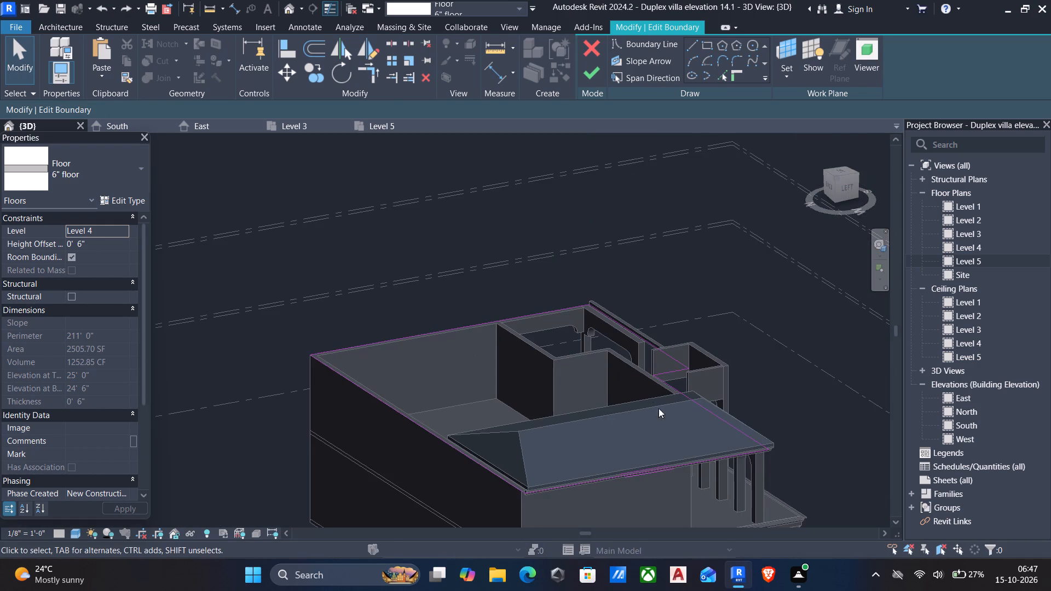
# Finish the roof slab's boundary edit and attach the walls below to the slab's bottom.
pyautogui.scroll(6, 719, 474)
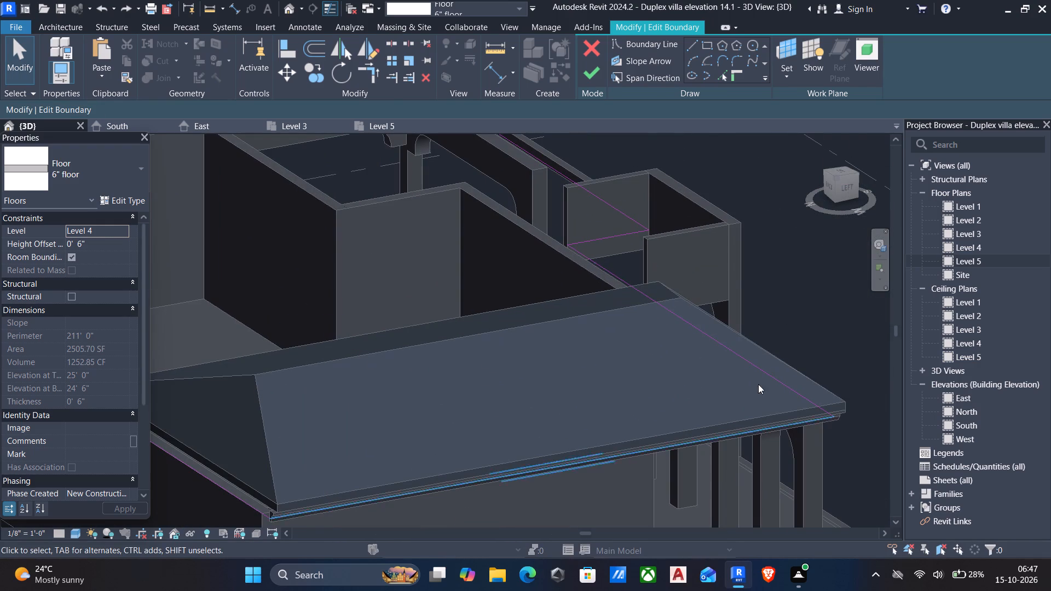
pyautogui.click(599, 79)
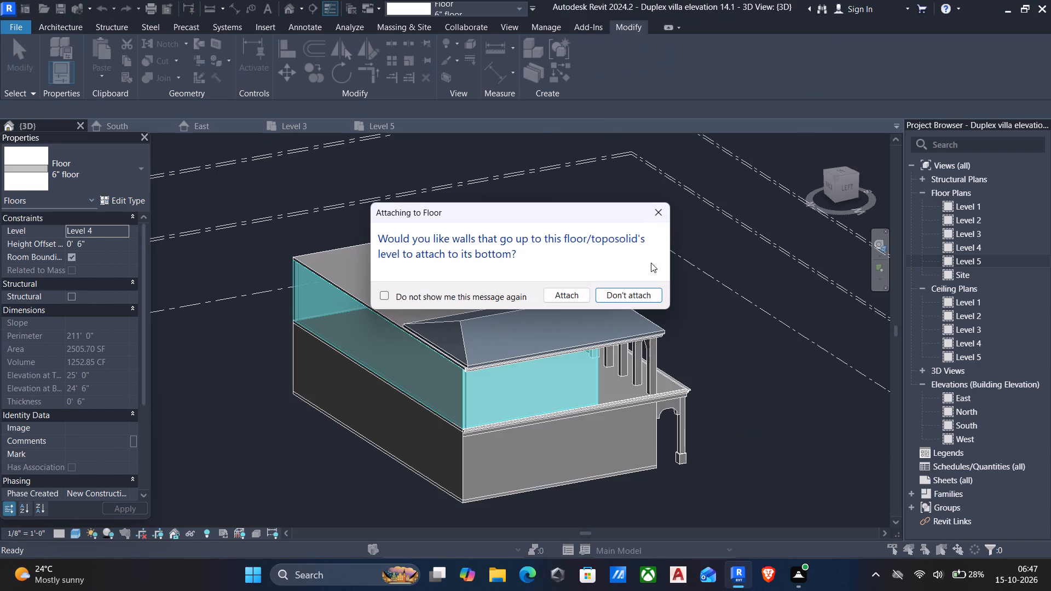
pyautogui.click(578, 296)
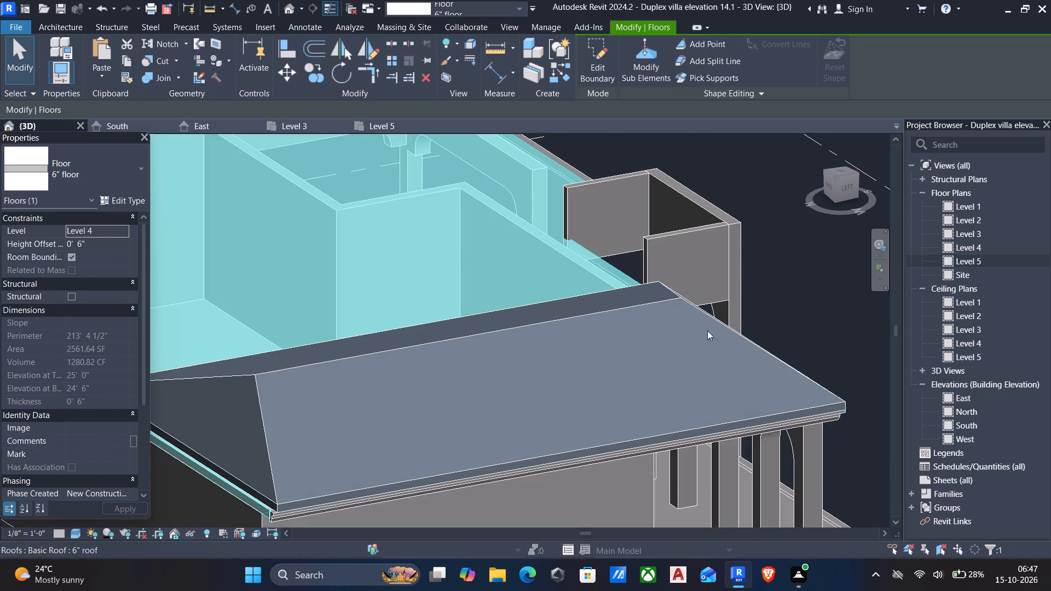
pyautogui.moveTo(633, 399); pyautogui.dragTo(842, 395, button='middle')
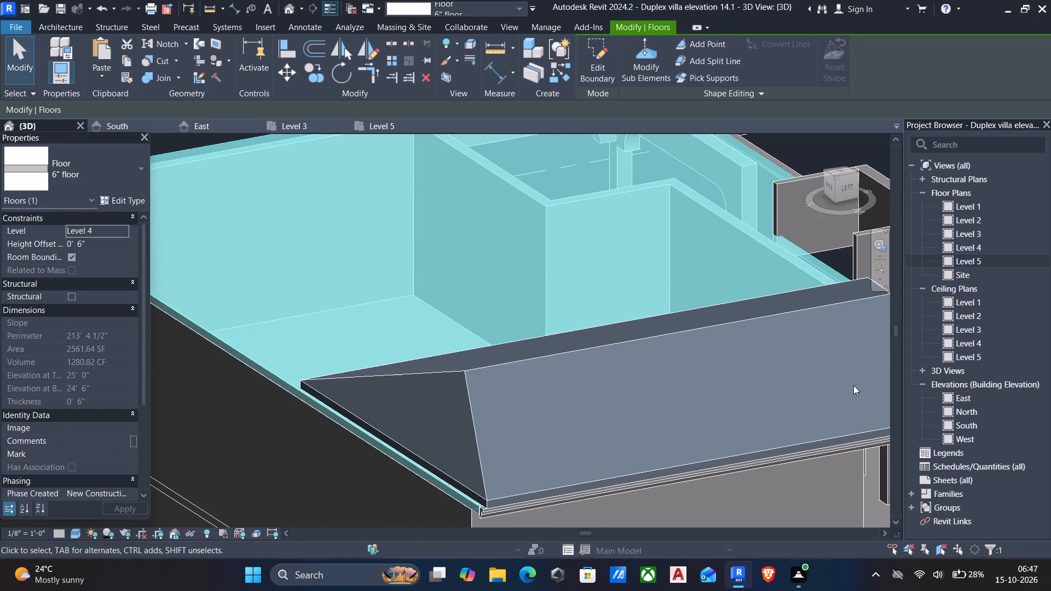
pyautogui.press('Escape')
# Edit the hip roof's footprint, aligning its rear eave line with the slab's rear edge, and finish the sketch.
pyautogui.scroll(3, 492, 442)
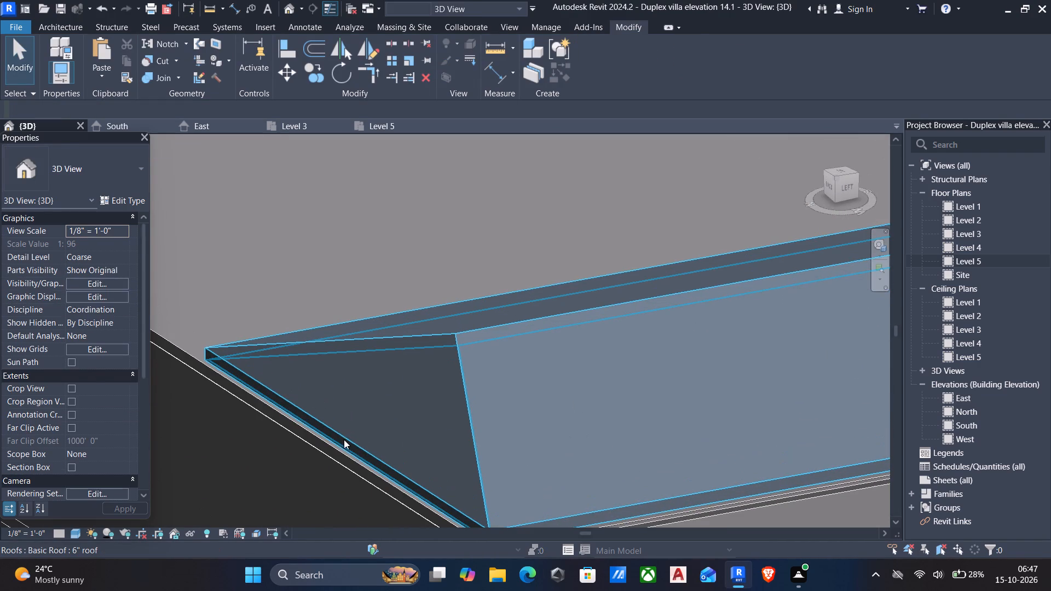
pyautogui.click(344, 439)
pyautogui.click(592, 43)
pyautogui.moveTo(346, 458); pyautogui.dragTo(377, 339, button='middle')
pyautogui.scroll(4, 384, 333)
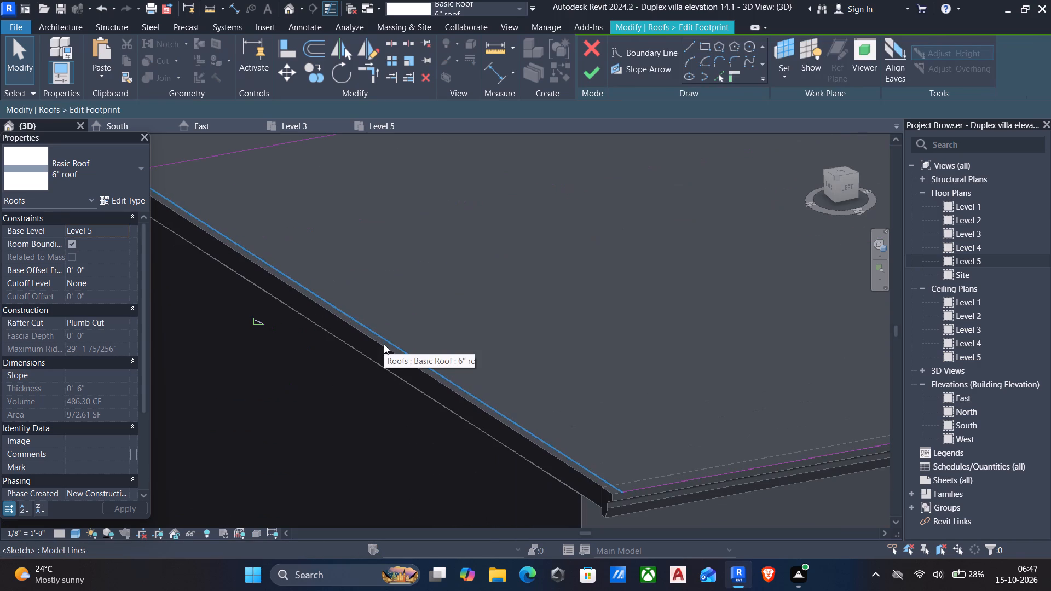
pyautogui.write('al')
pyautogui.click(383, 346)
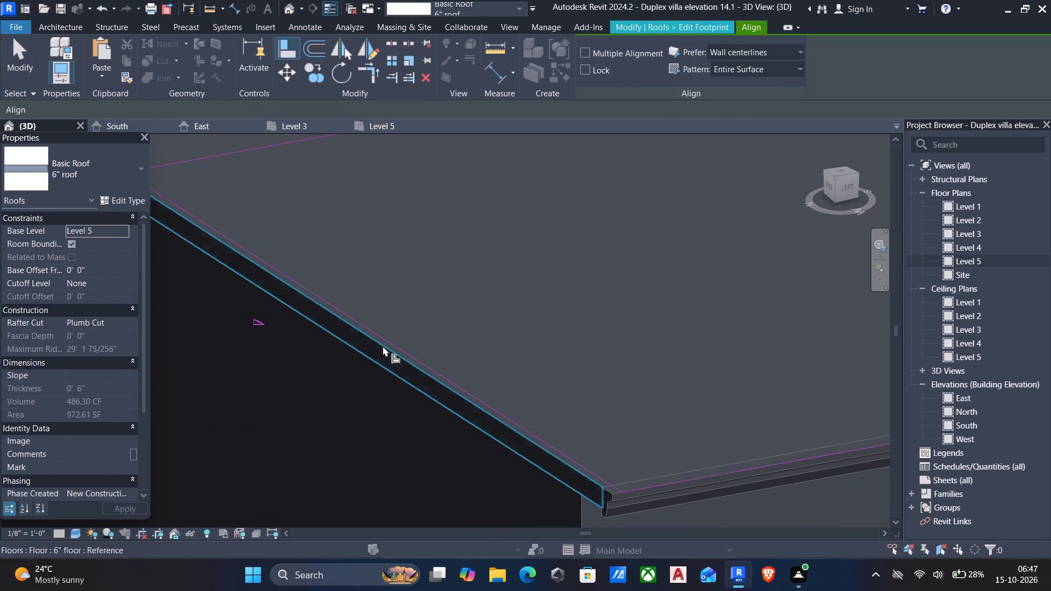
pyautogui.click(390, 342)
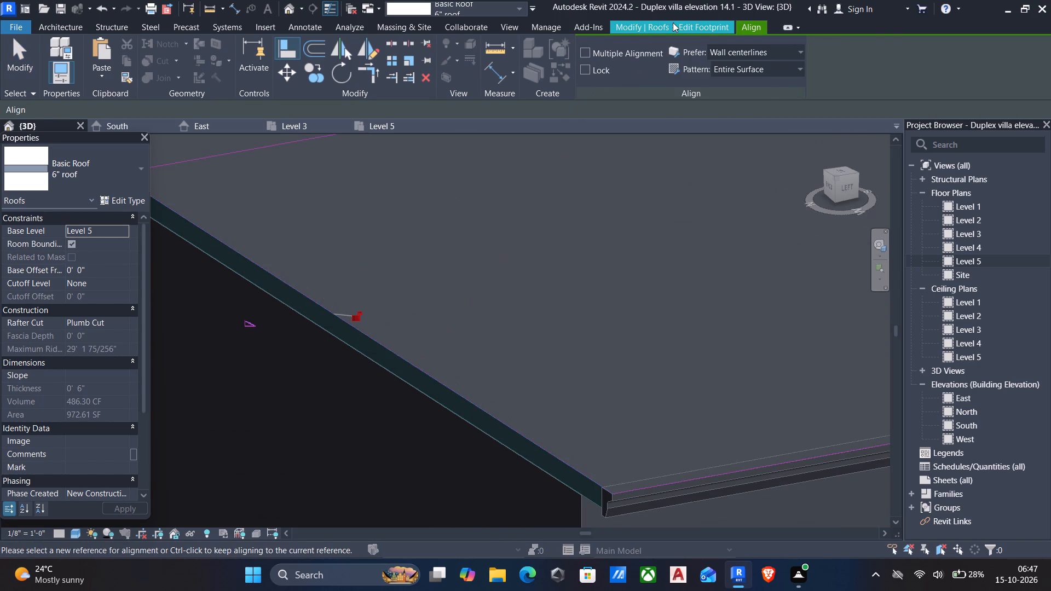
pyautogui.click(673, 22)
pyautogui.click(593, 80)
# Examine the hip roof and the adjoining flat slab from the side, front and above.
pyautogui.scroll(-3, 674, 293)
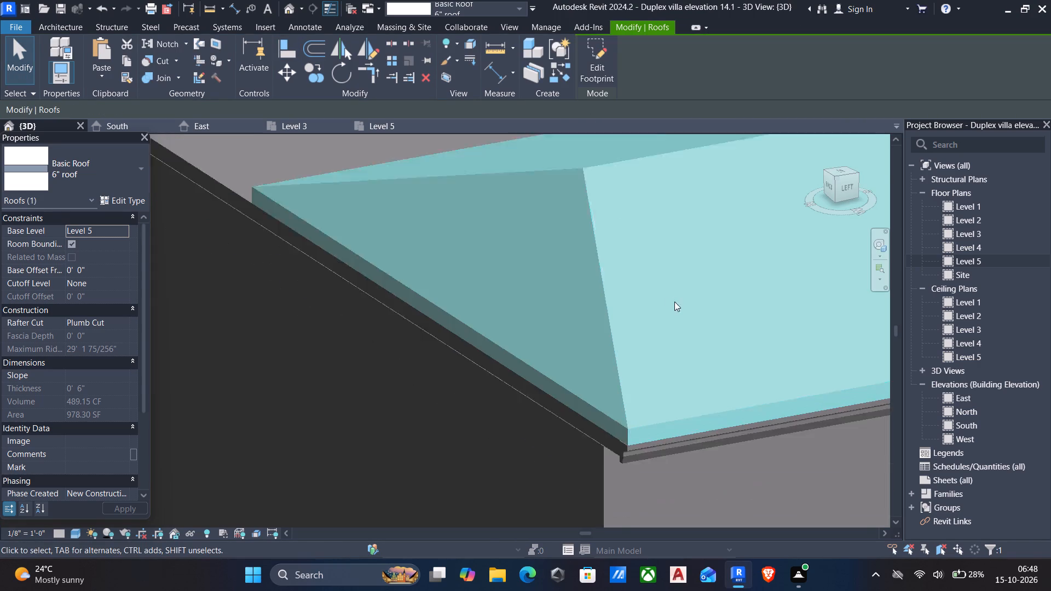
pyautogui.scroll(-3, 674, 302)
pyautogui.moveTo(706, 313); pyautogui.dragTo(612, 354, button='middle')
pyautogui.scroll(-5, 607, 352)
pyautogui.keyDown('shift'); pyautogui.moveTo(607, 346); pyautogui.dragTo(453, 333, button='middle'); pyautogui.keyUp('shift')
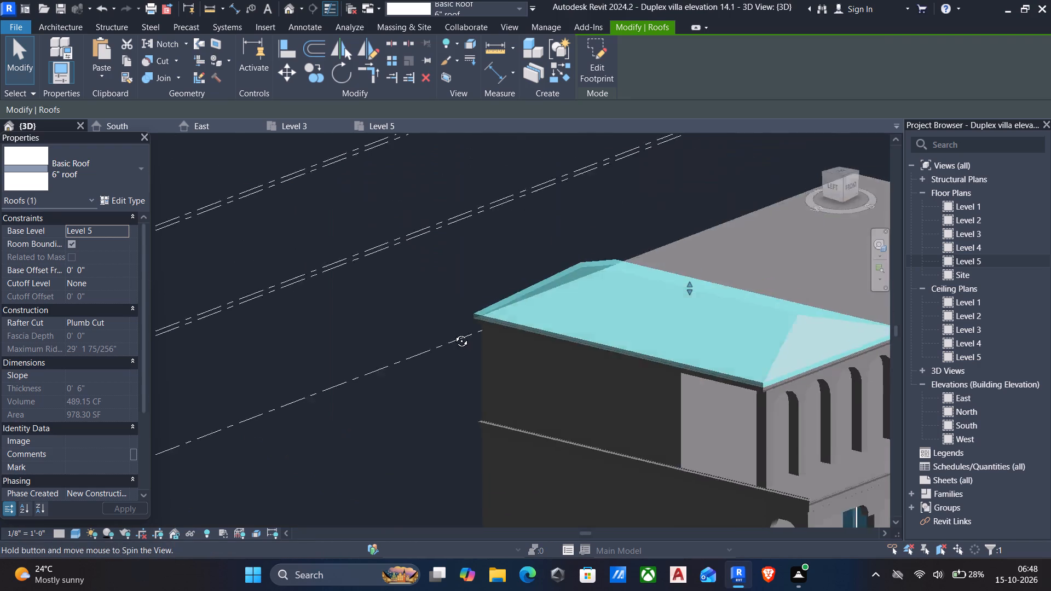
pyautogui.keyDown('shift'); pyautogui.moveTo(453, 333); pyautogui.dragTo(480, 296, button='middle'); pyautogui.keyUp('shift')
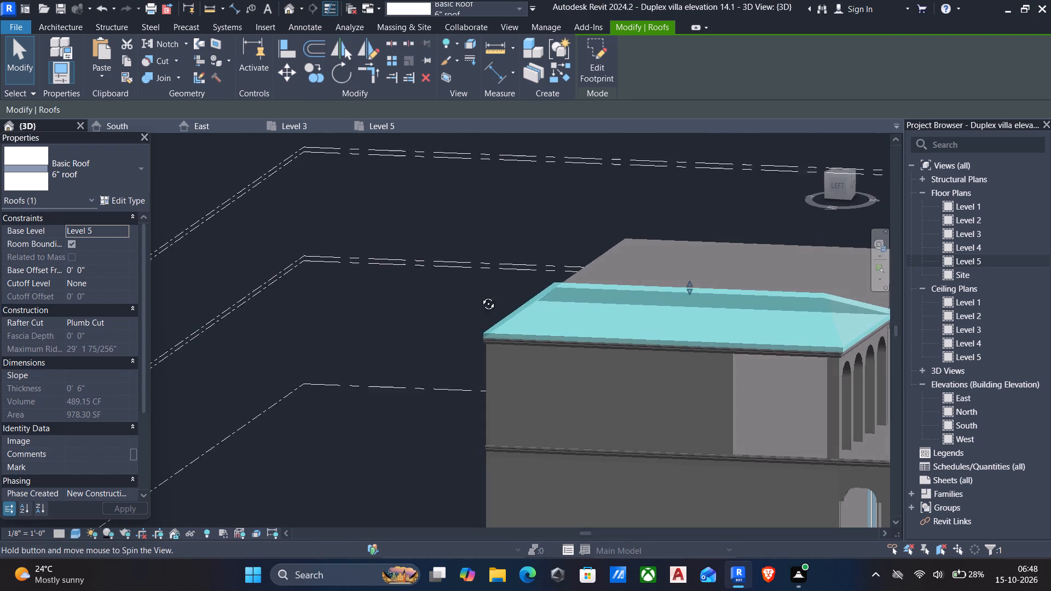
pyautogui.keyDown('shift'); pyautogui.moveTo(480, 296); pyautogui.dragTo(363, 269, button='middle'); pyautogui.keyUp('shift')
pyautogui.press('Escape')
pyautogui.moveTo(617, 361); pyautogui.dragTo(521, 344, button='middle')
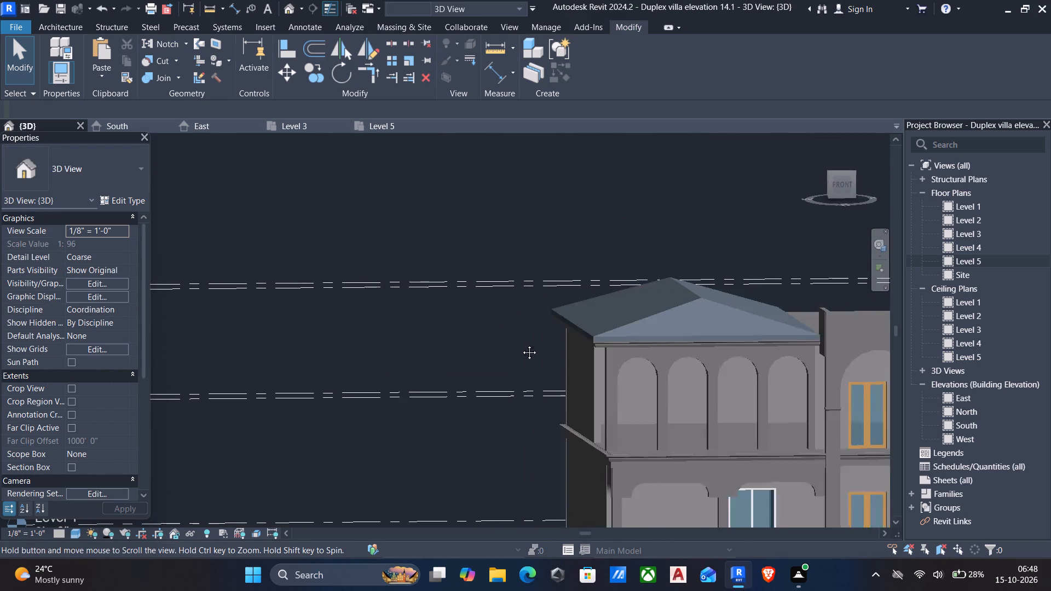
pyautogui.moveTo(521, 344); pyautogui.dragTo(274, 331, button='middle')
pyautogui.keyDown('shift'); pyautogui.moveTo(376, 349); pyautogui.dragTo(507, 376, button='middle'); pyautogui.keyUp('shift')
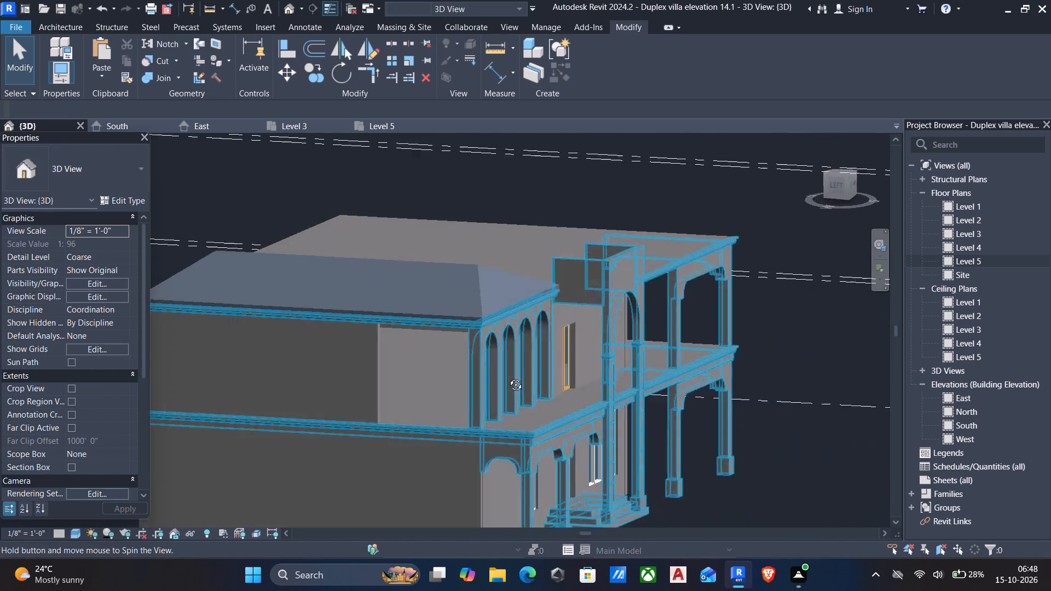
pyautogui.keyDown('shift'); pyautogui.moveTo(507, 376); pyautogui.dragTo(314, 360, button='middle'); pyautogui.keyUp('shift')
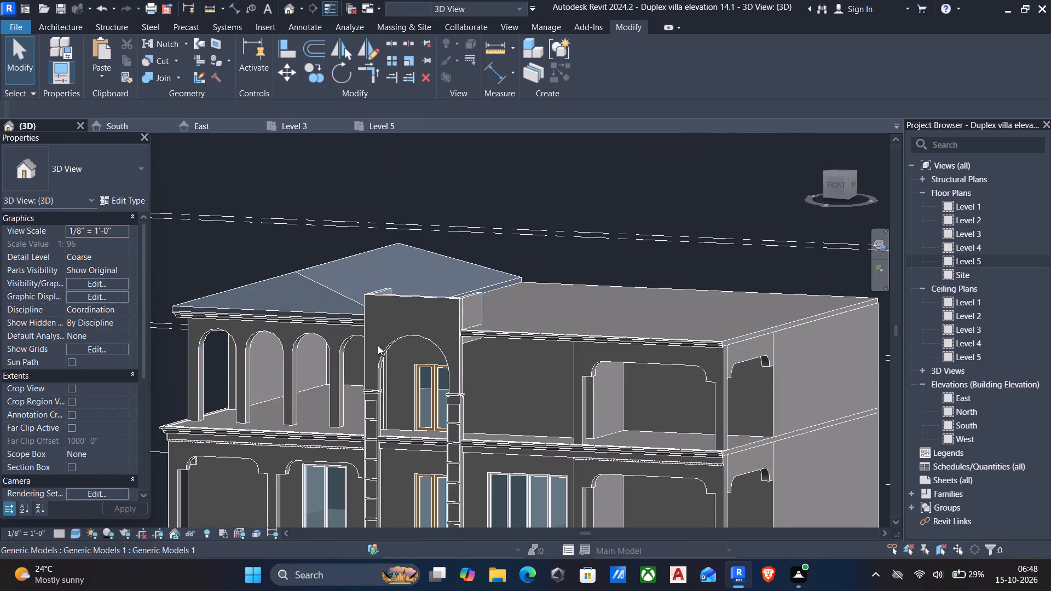
pyautogui.keyDown('shift'); pyautogui.moveTo(635, 397); pyautogui.dragTo(686, 397, button='middle'); pyautogui.keyUp('shift')
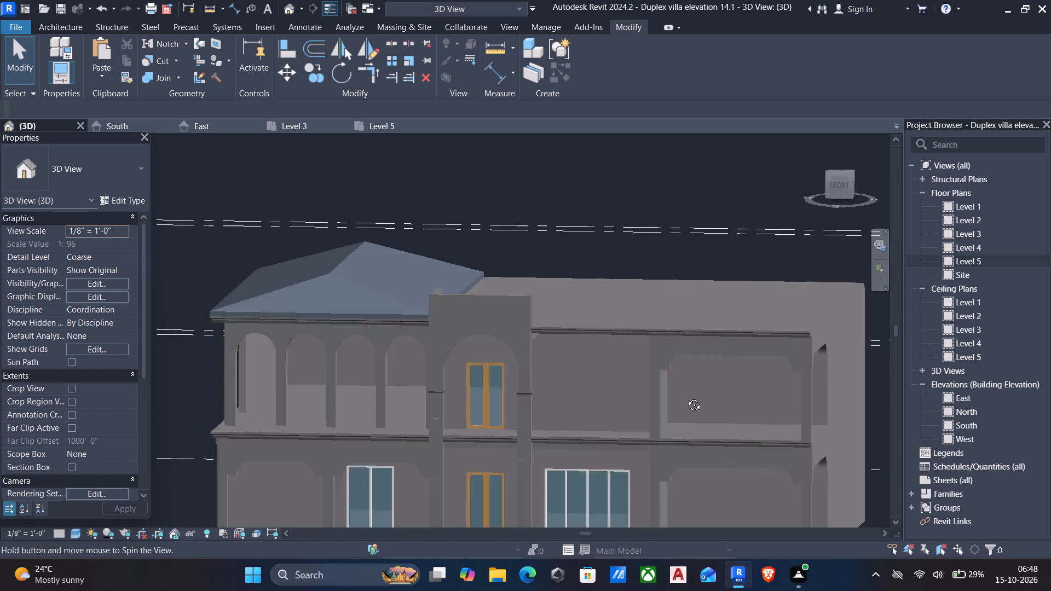
pyautogui.keyDown('shift'); pyautogui.moveTo(686, 397); pyautogui.dragTo(642, 476, button='middle'); pyautogui.keyUp('shift')
pyautogui.moveTo(620, 373); pyautogui.dragTo(628, 303, button='middle')
pyautogui.keyDown('shift'); pyautogui.moveTo(628, 300); pyautogui.dragTo(635, 380, button='middle'); pyautogui.keyUp('shift')
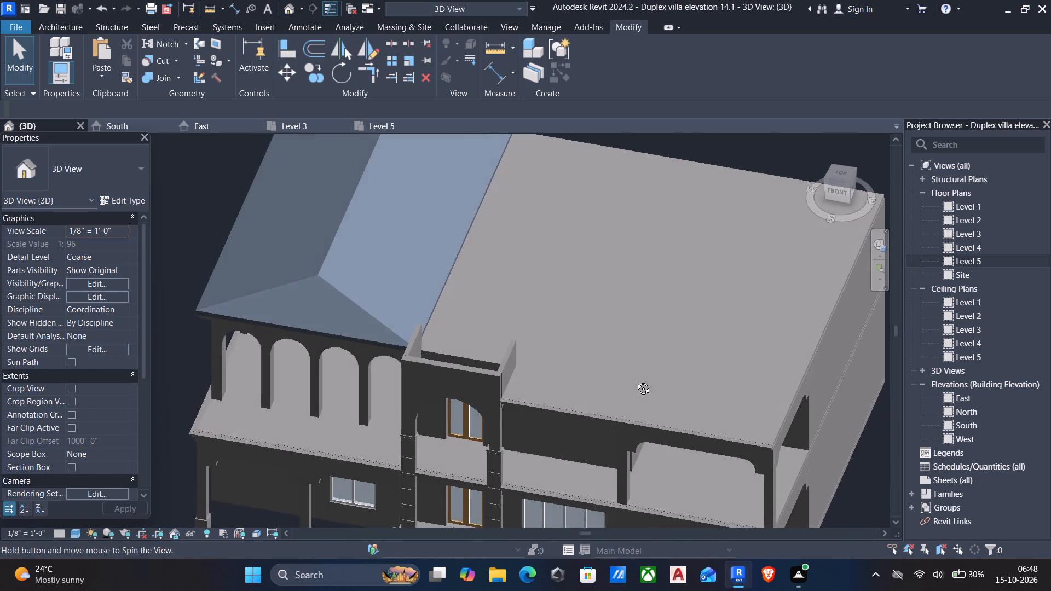
pyautogui.keyDown('shift'); pyautogui.moveTo(635, 380); pyautogui.dragTo(620, 365, button='middle'); pyautogui.keyUp('shift')
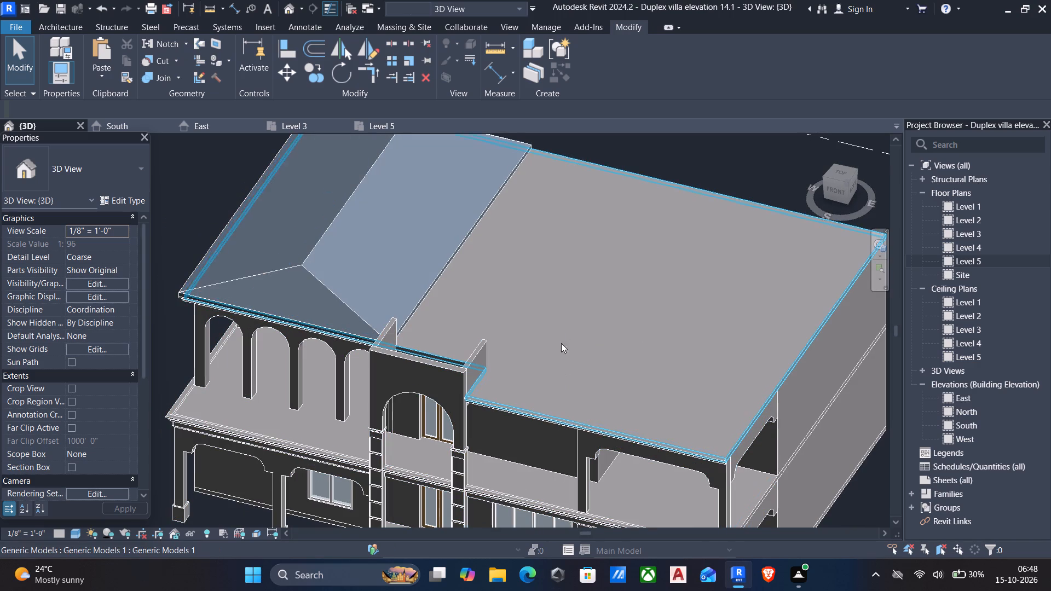
# In the Level 5 plan, draw a 4.5" wall, 13' high, along the slab's front edge from its outer corner to the tower wall.
pyautogui.write('wa')
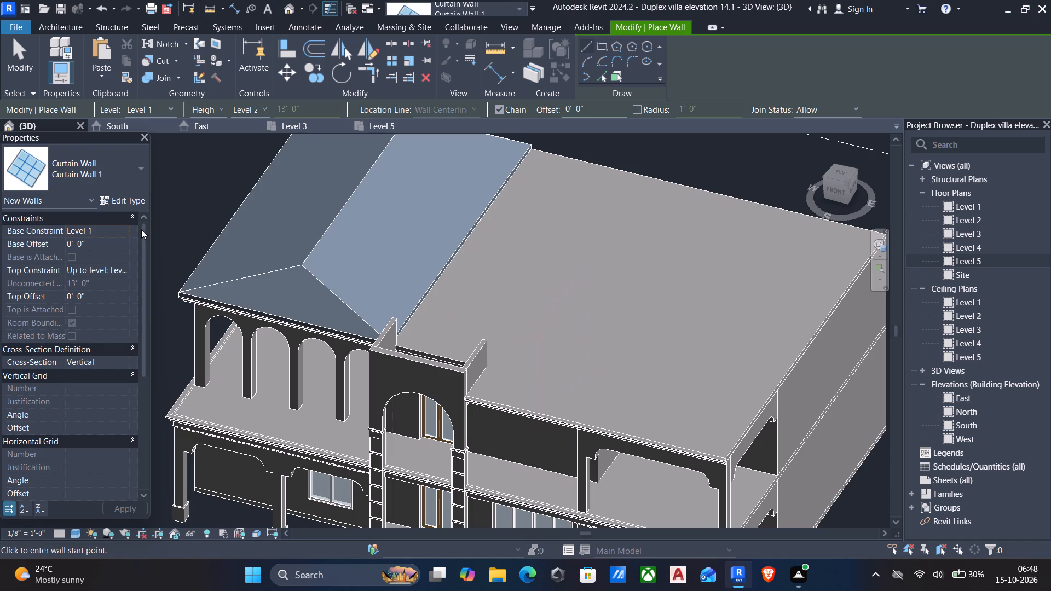
pyautogui.click(113, 174)
pyautogui.scroll(11, 70, 317)
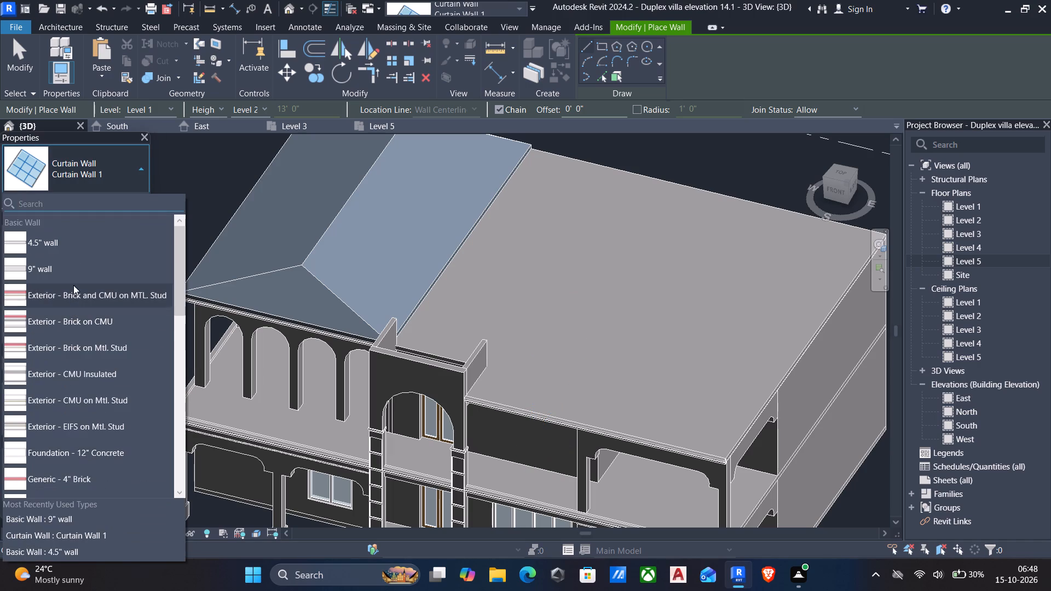
pyautogui.scroll(5, 73, 282)
pyautogui.click(58, 248)
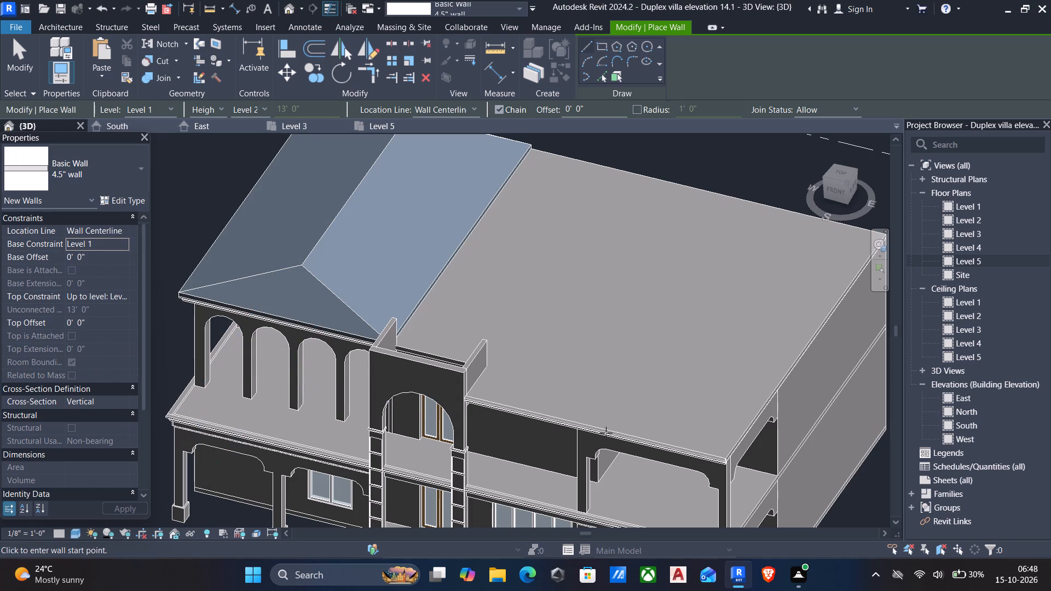
pyautogui.doubleClick(1010, 260)
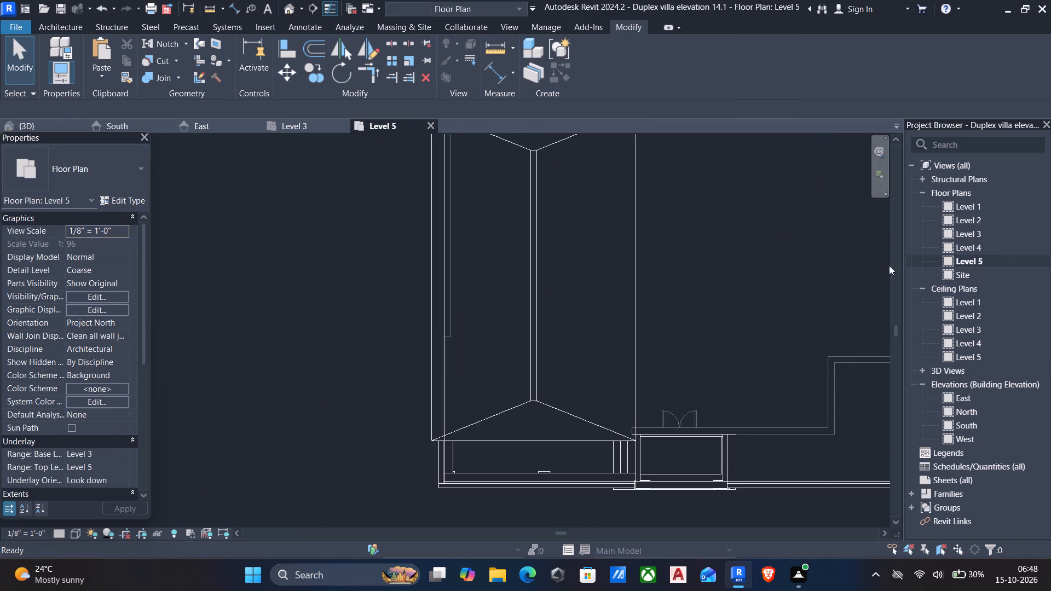
pyautogui.scroll(-5, 706, 360)
pyautogui.moveTo(719, 392); pyautogui.dragTo(411, 370, button='middle')
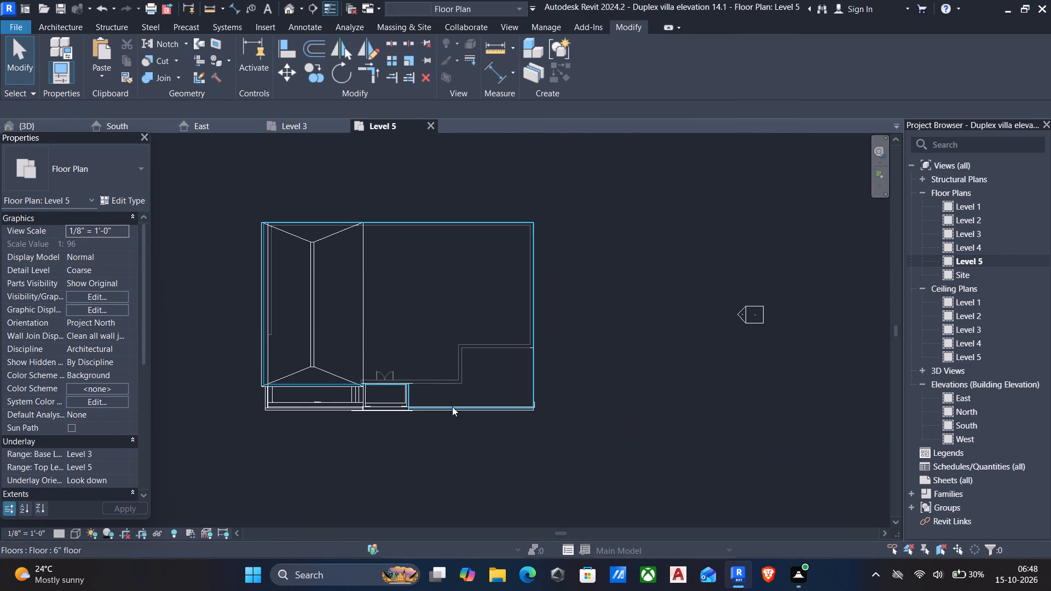
pyautogui.scroll(5, 452, 407)
pyautogui.scroll(4, 555, 396)
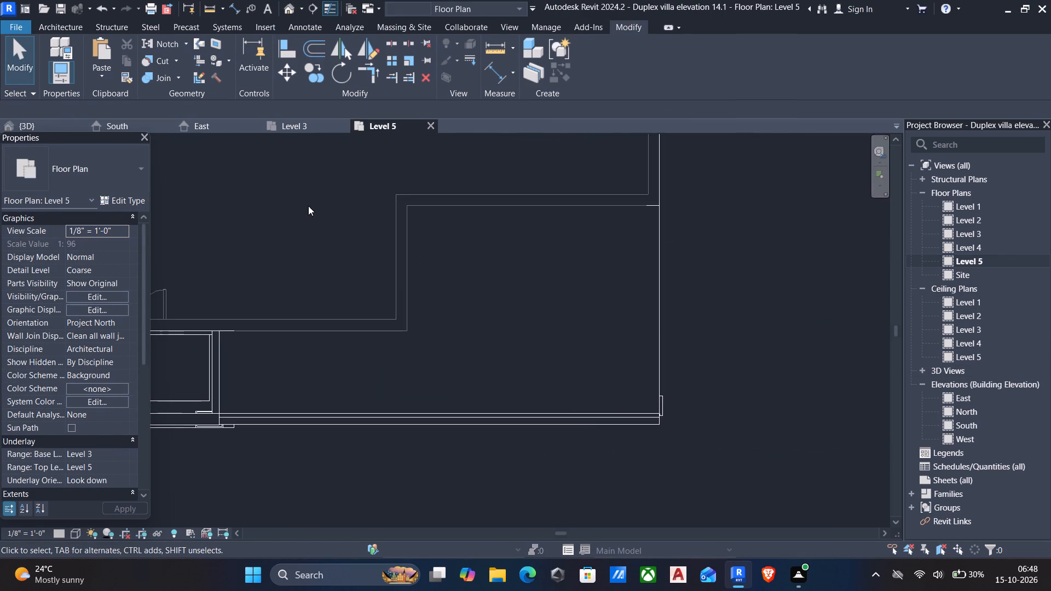
pyautogui.press('w')
pyautogui.press('a')
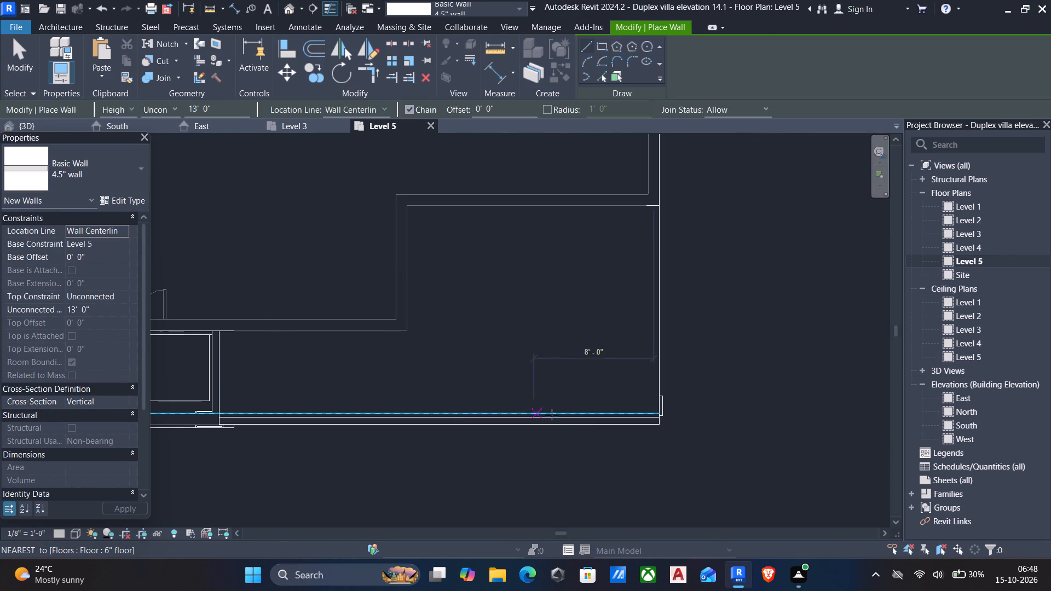
pyautogui.scroll(4, 563, 419)
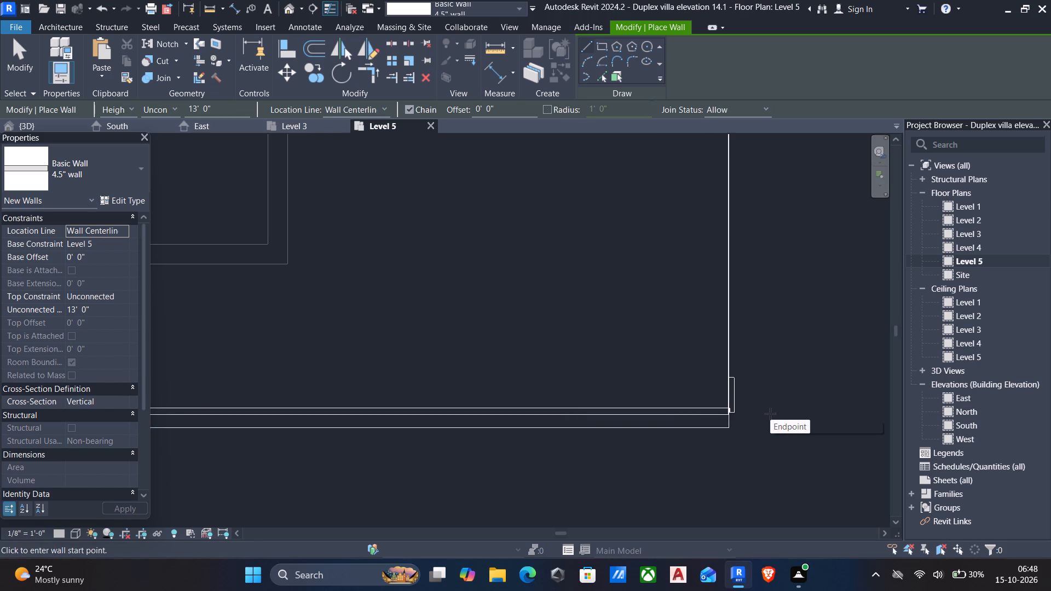
pyautogui.moveTo(655, 402); pyautogui.dragTo(721, 400, button='middle')
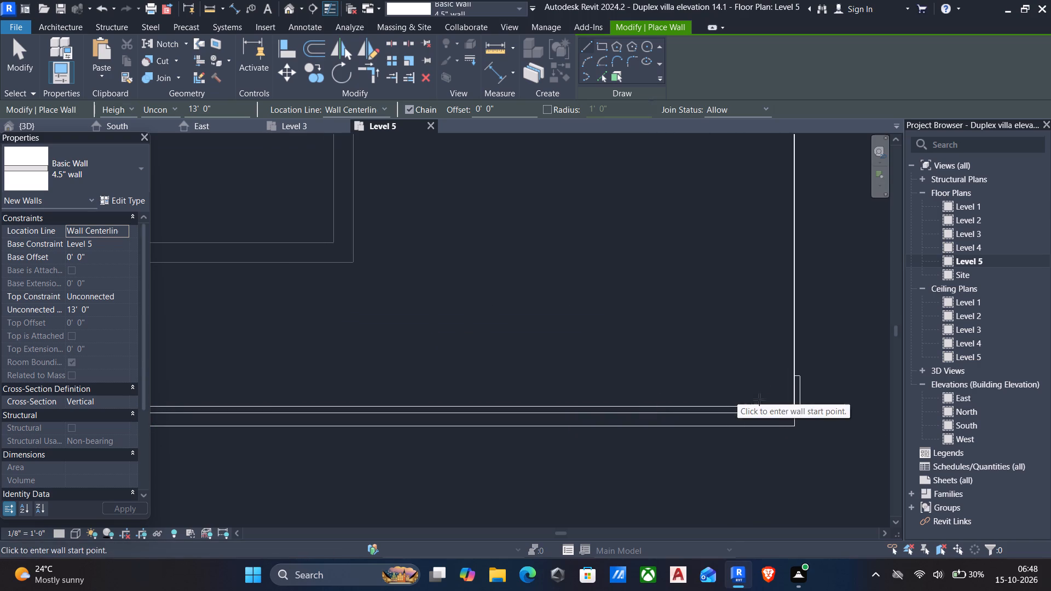
pyautogui.click(796, 404)
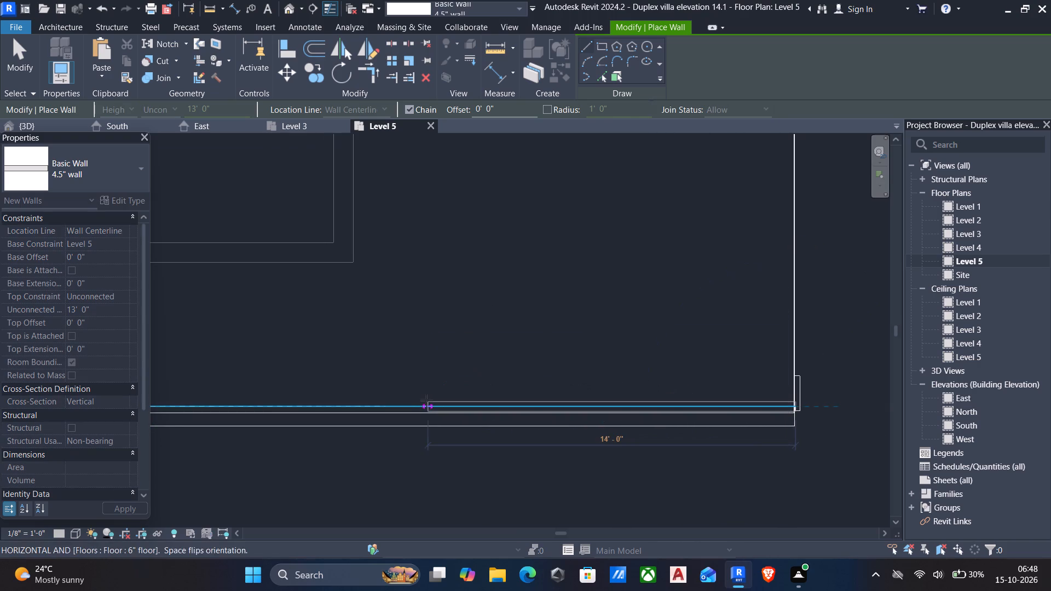
pyautogui.moveTo(424, 399); pyautogui.dragTo(736, 413, button='middle')
pyautogui.scroll(1, 736, 413)
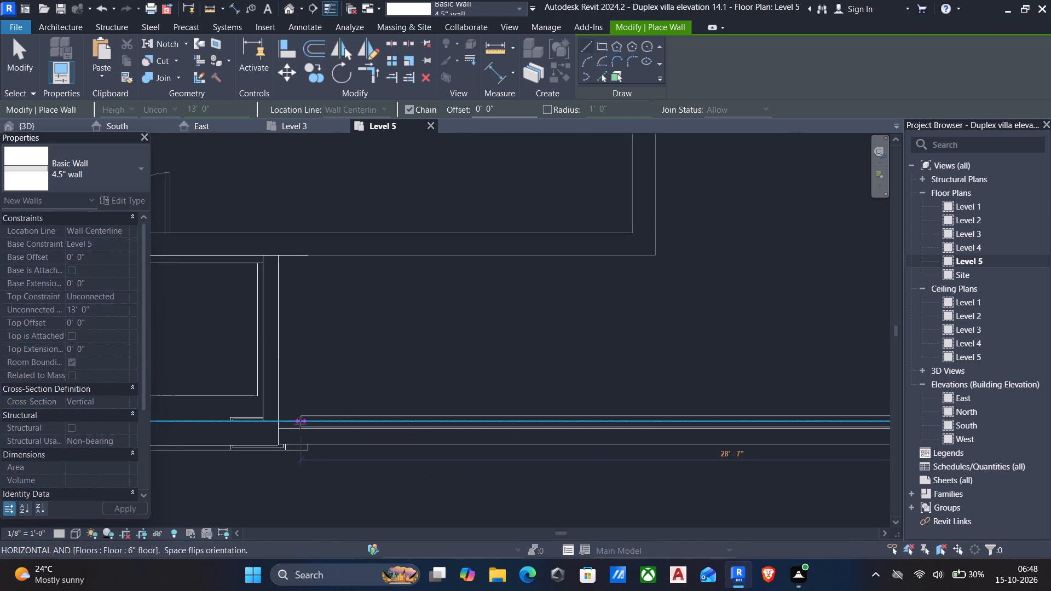
pyautogui.click(279, 422)
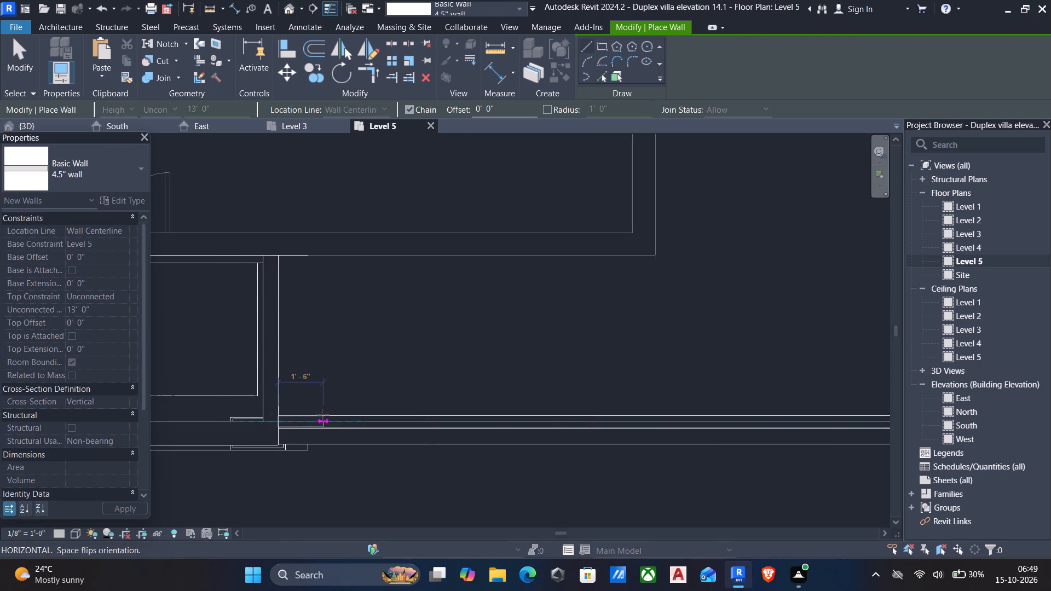
pyautogui.press('Escape')
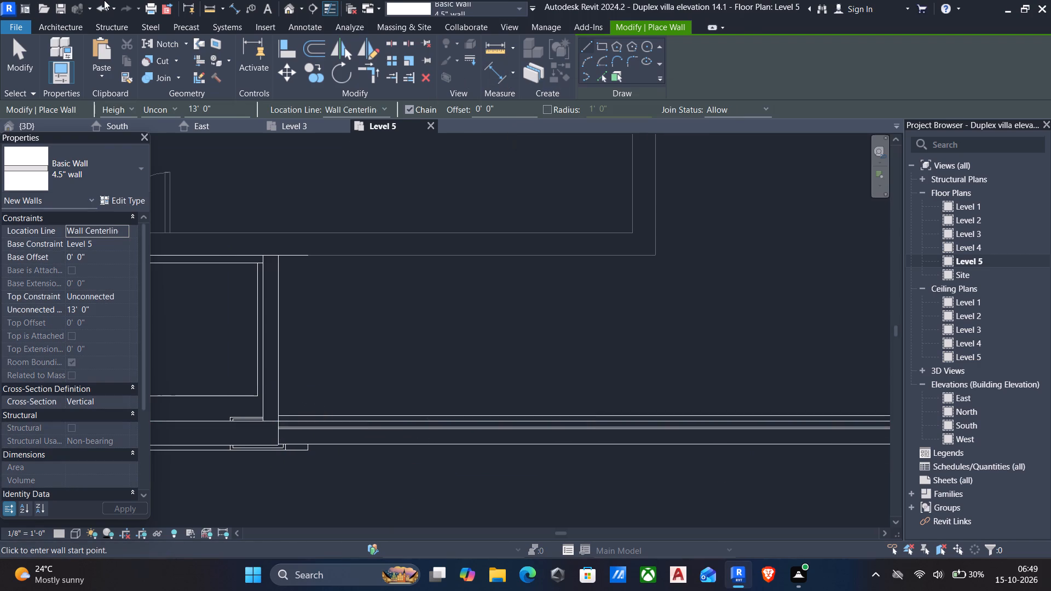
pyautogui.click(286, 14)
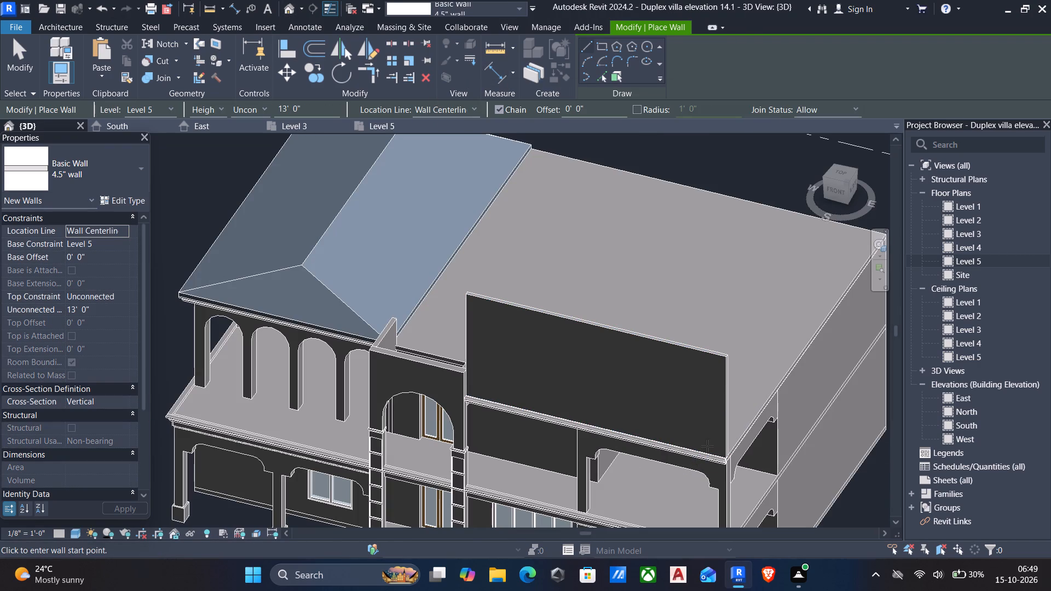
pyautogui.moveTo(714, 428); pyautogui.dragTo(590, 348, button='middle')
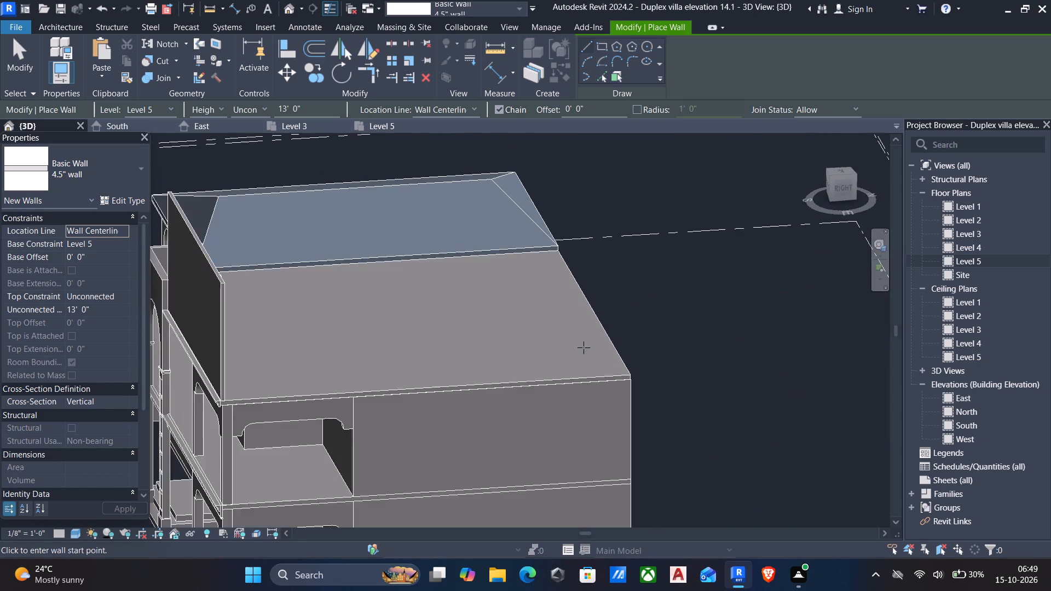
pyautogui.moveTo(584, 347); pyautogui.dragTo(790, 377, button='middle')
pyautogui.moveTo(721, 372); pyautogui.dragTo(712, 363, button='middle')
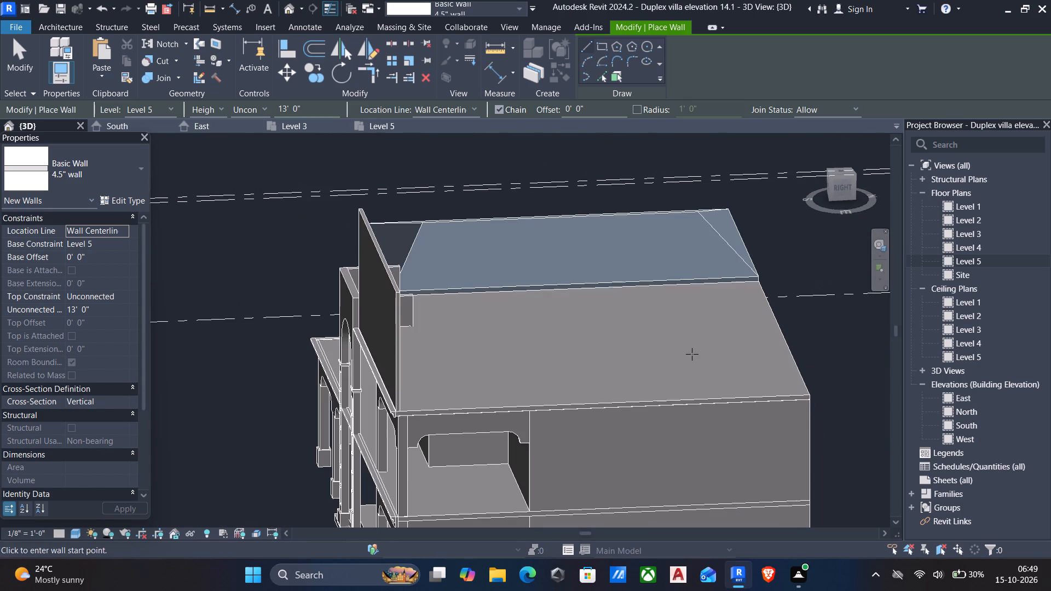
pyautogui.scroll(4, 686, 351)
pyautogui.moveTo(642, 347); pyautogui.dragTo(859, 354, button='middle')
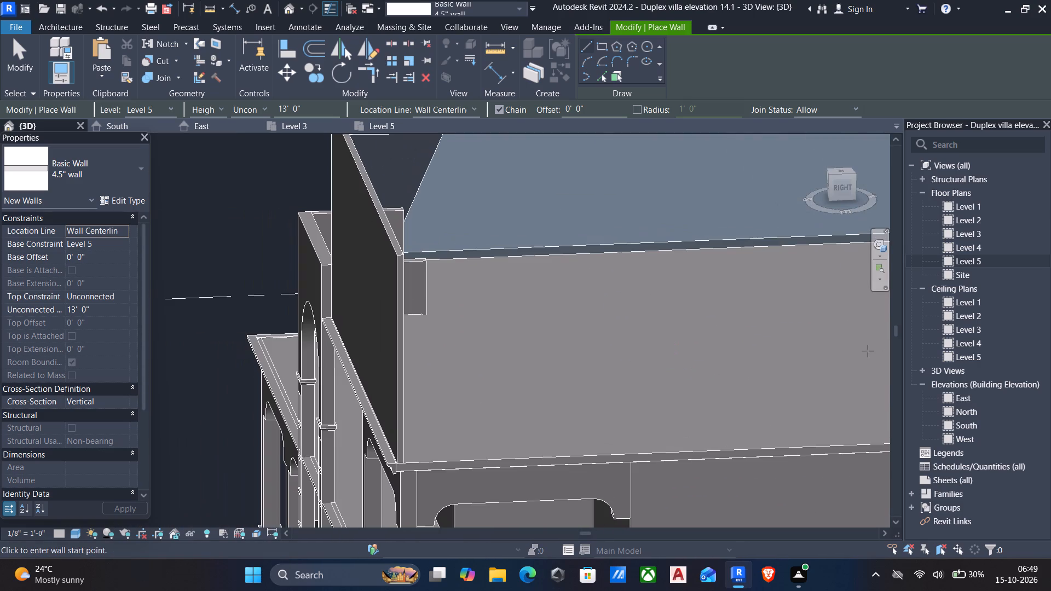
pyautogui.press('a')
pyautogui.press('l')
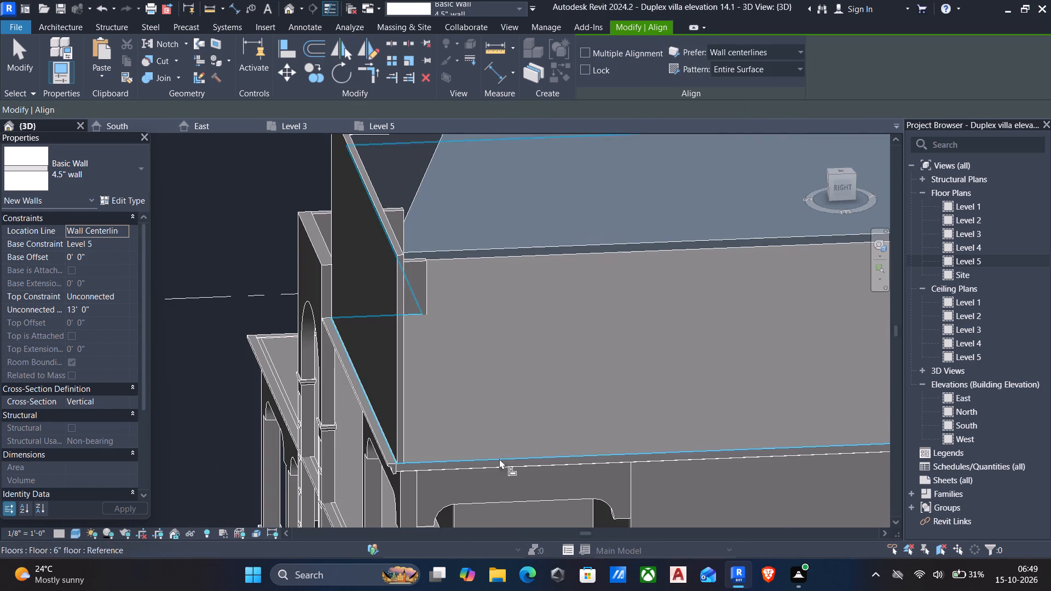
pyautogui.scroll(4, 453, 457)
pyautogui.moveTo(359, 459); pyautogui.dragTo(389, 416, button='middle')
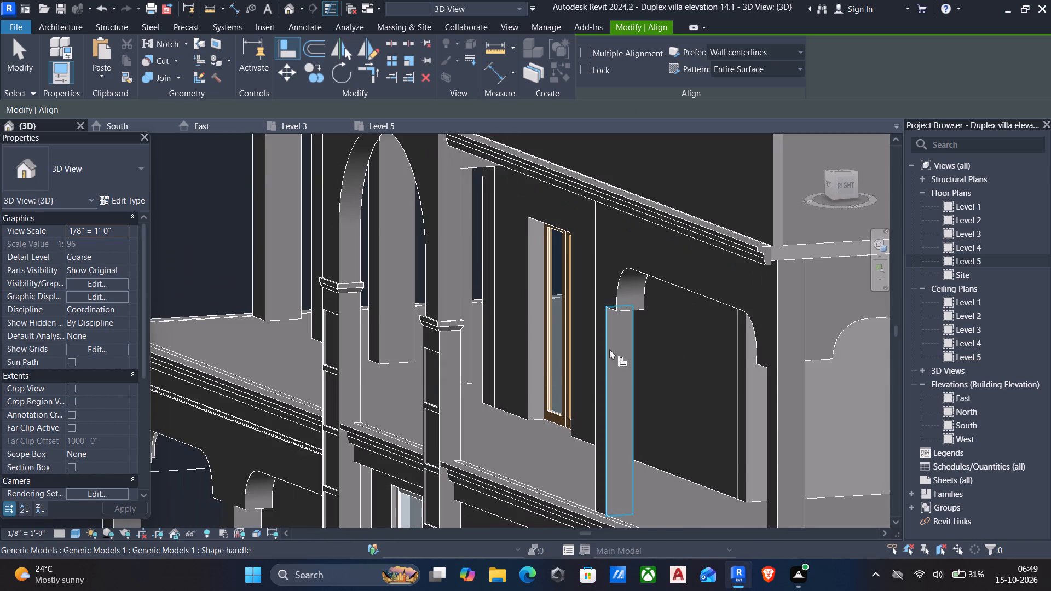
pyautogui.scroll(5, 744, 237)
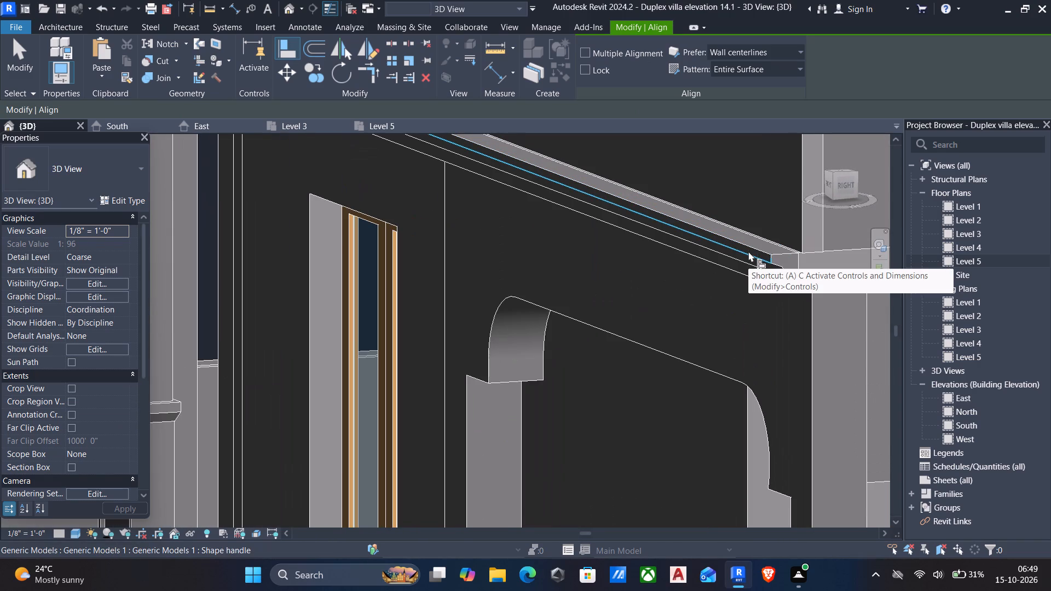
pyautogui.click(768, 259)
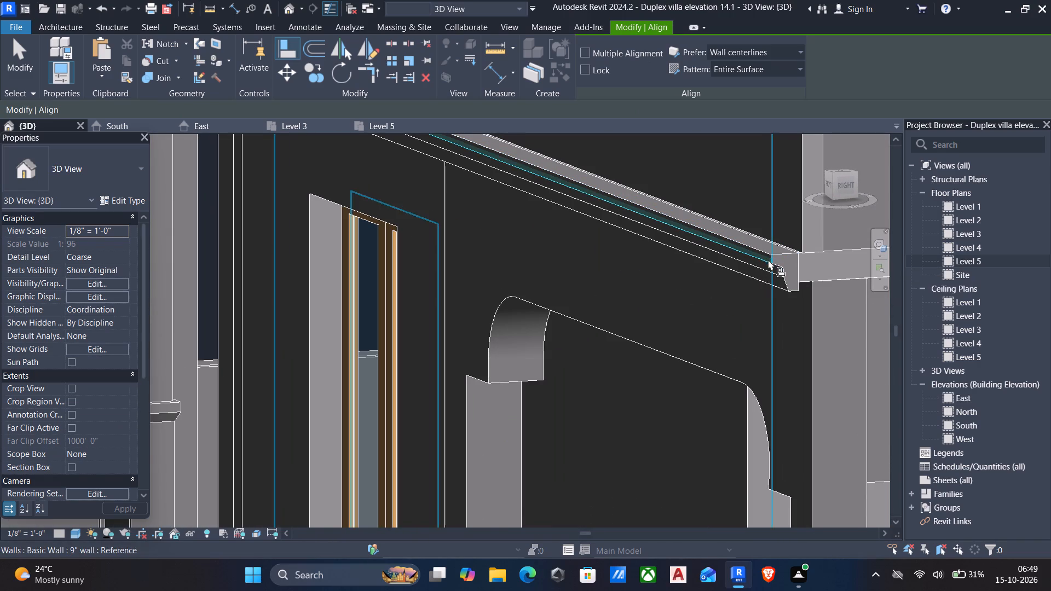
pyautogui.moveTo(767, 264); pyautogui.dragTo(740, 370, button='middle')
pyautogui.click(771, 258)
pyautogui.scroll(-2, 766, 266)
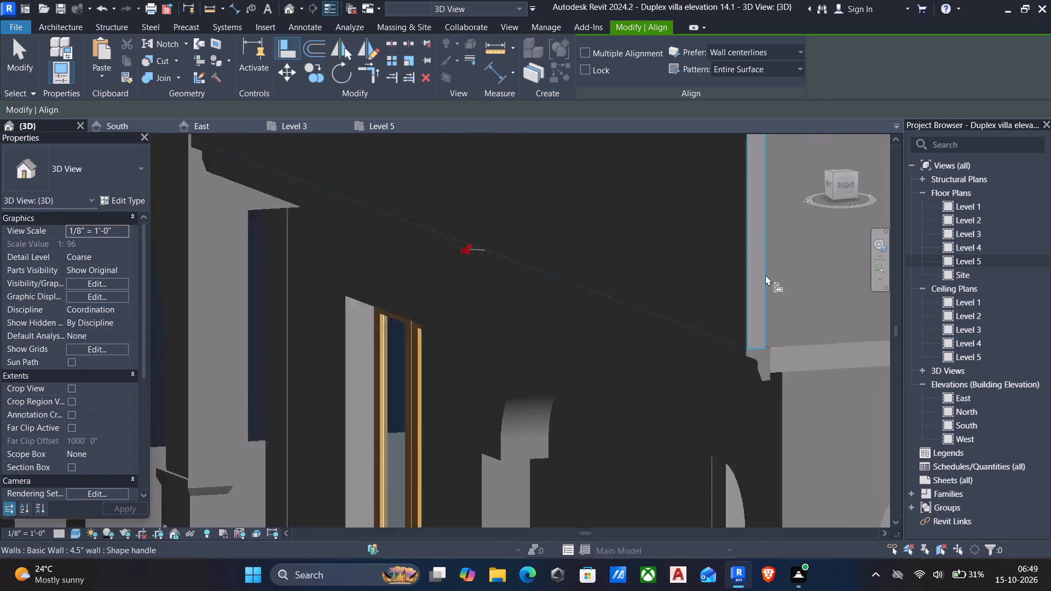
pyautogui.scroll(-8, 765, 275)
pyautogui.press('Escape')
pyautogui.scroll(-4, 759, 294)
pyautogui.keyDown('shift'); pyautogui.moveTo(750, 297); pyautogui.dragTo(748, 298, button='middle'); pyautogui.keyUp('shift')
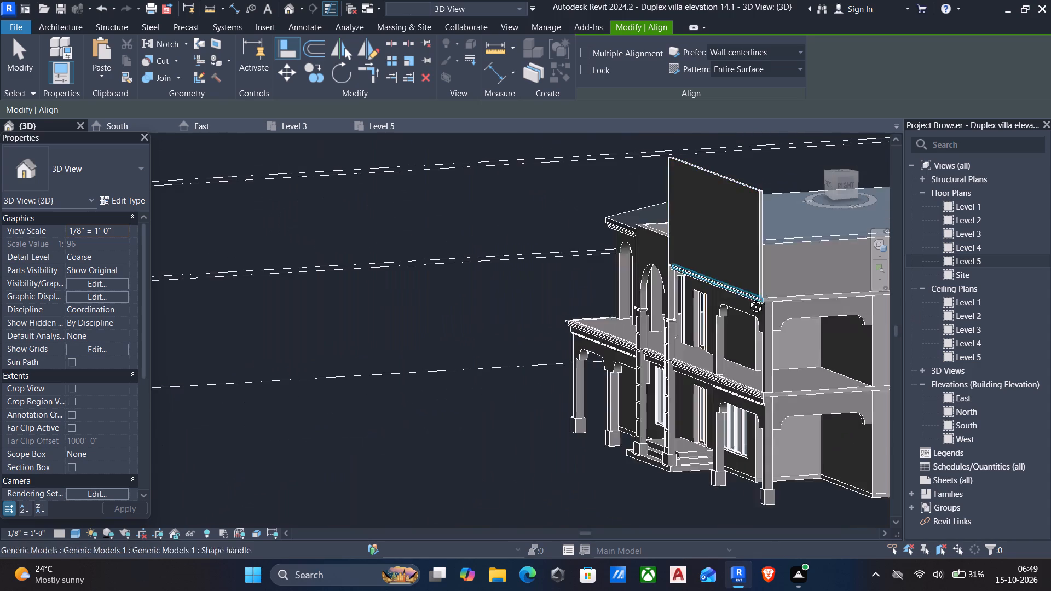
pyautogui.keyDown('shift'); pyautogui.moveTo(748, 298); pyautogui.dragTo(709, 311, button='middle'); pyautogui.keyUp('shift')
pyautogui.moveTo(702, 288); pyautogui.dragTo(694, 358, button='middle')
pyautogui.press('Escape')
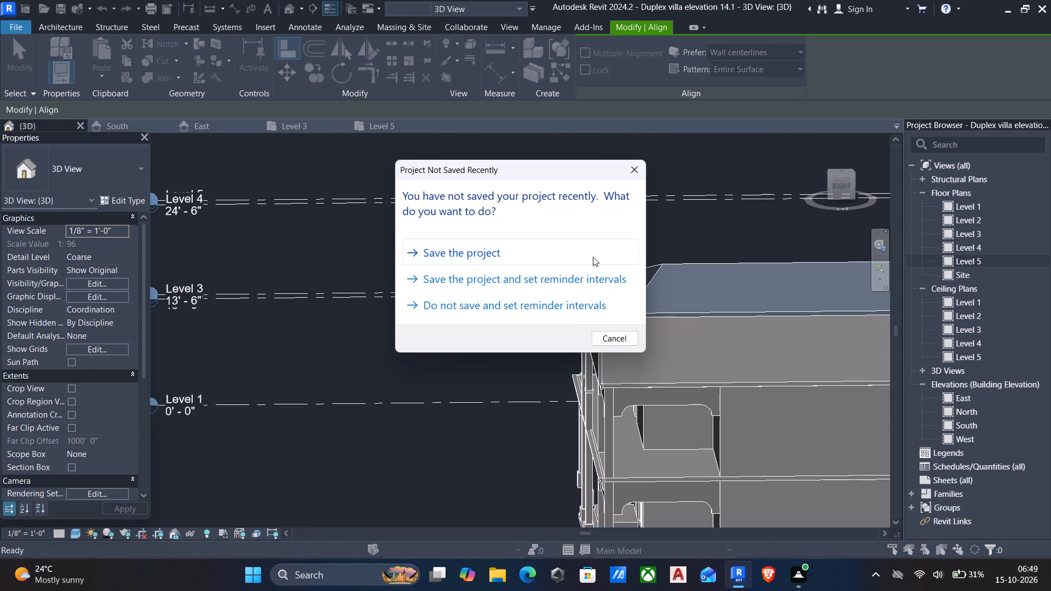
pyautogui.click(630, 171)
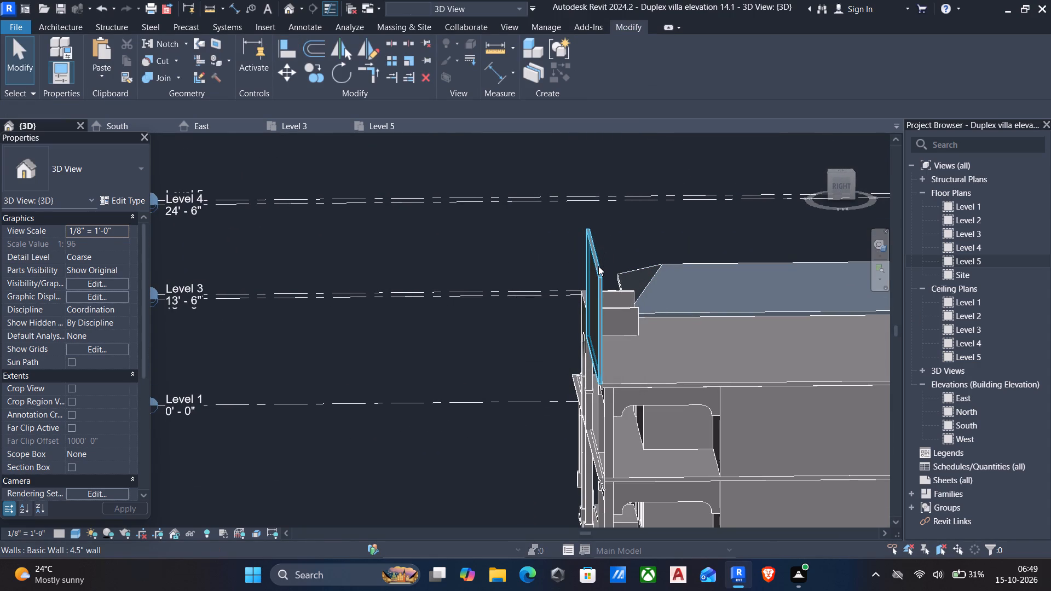
# Lower the top of the 4.5" wall on the slab's front edge to about 3' high, near the tower wall's top.
pyautogui.click(598, 266)
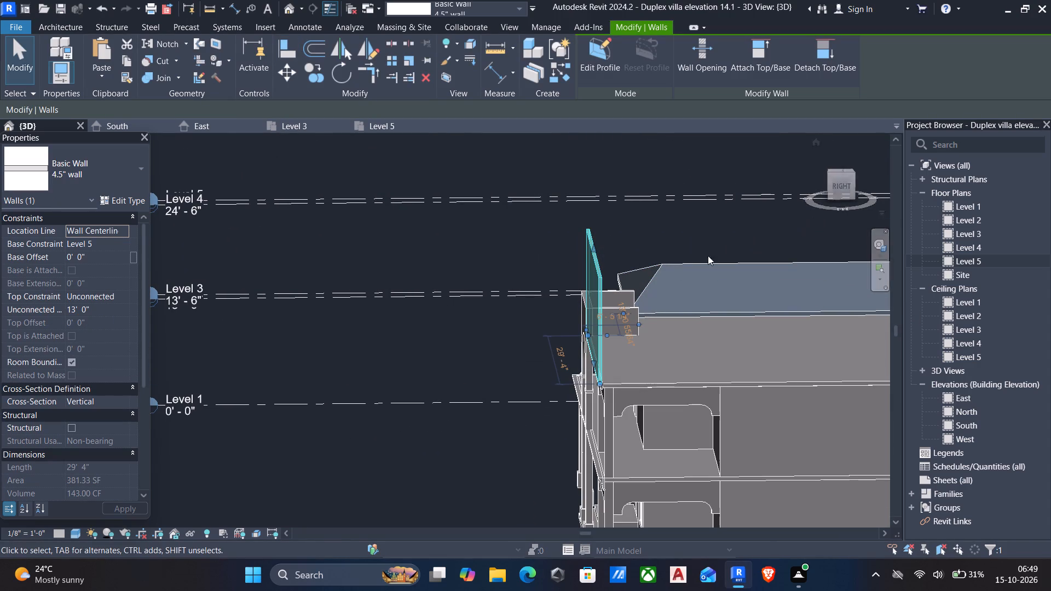
pyautogui.scroll(-4, 612, 272)
pyautogui.keyDown('shift'); pyautogui.moveTo(591, 287); pyautogui.dragTo(788, 289, button='middle'); pyautogui.keyUp('shift')
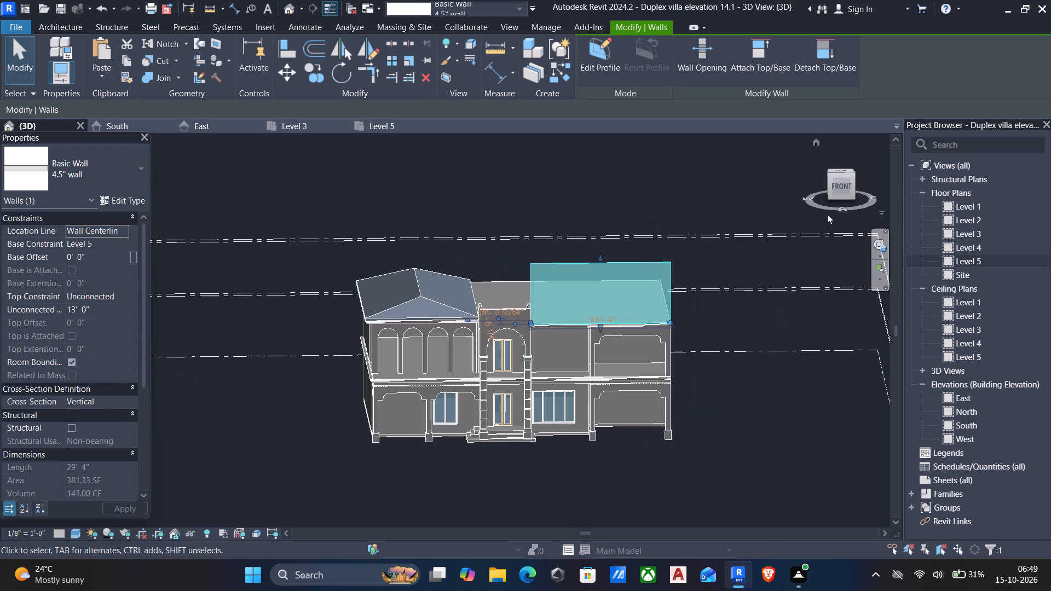
pyautogui.click(839, 188)
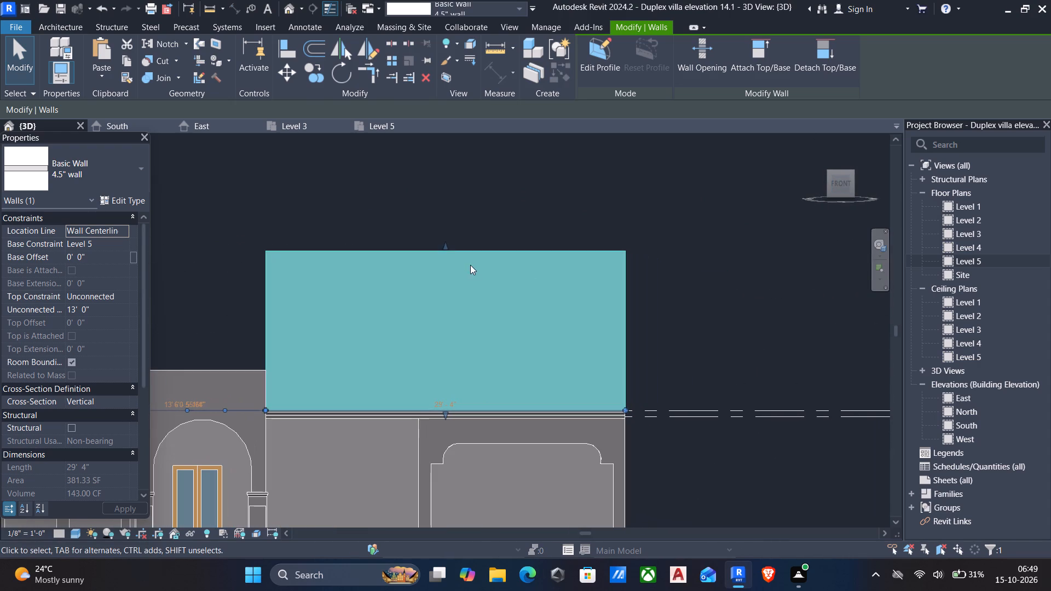
pyautogui.moveTo(445, 244); pyautogui.dragTo(422, 357)
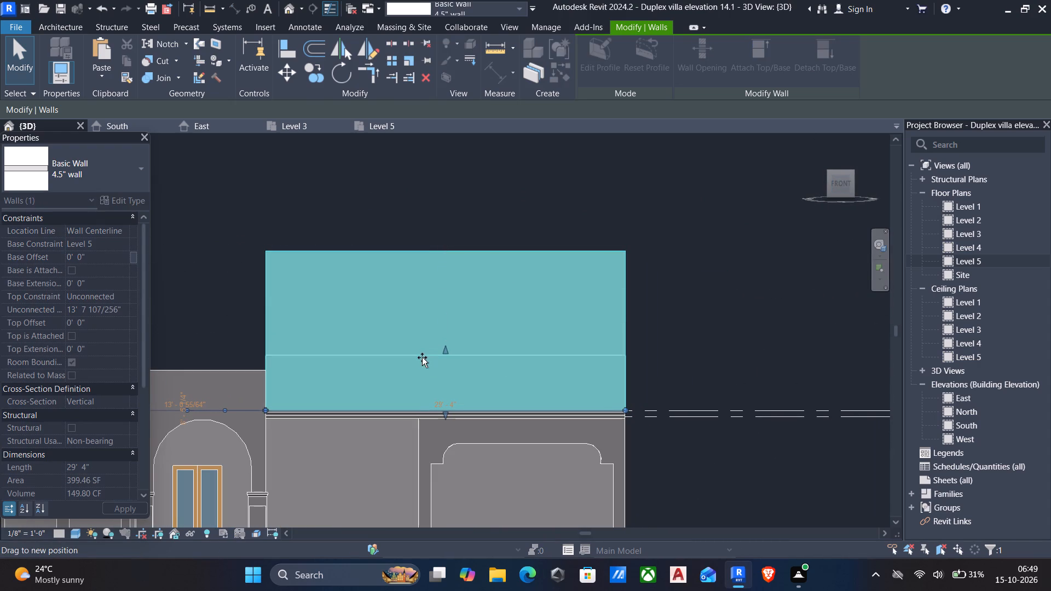
pyautogui.moveTo(422, 357); pyautogui.dragTo(418, 373)
pyautogui.moveTo(447, 330); pyautogui.dragTo(493, 282, button='middle')
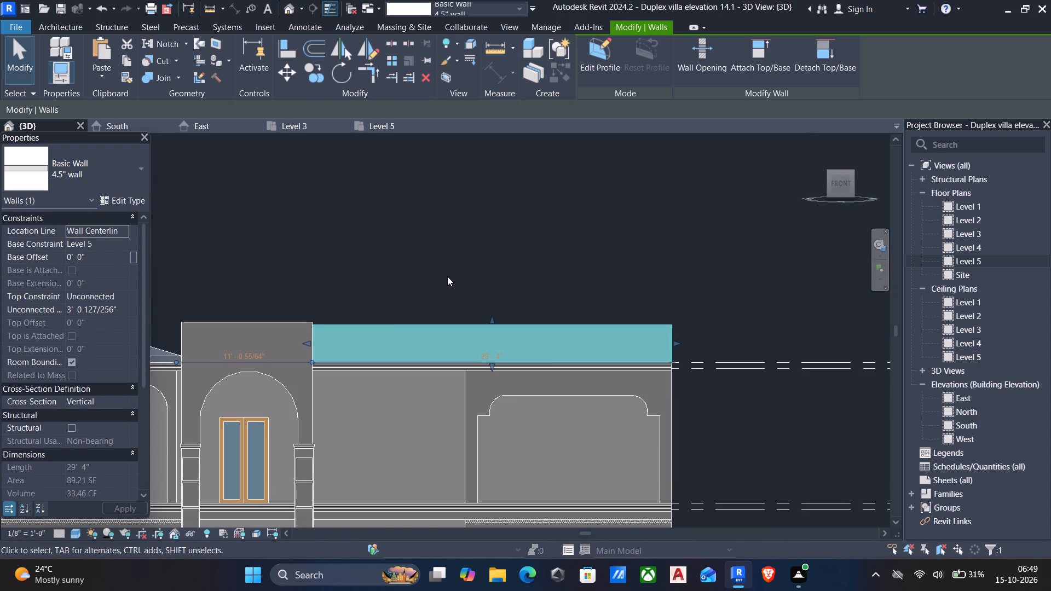
pyautogui.scroll(-2, 442, 276)
pyautogui.moveTo(492, 276); pyautogui.dragTo(536, 279, button='middle')
pyautogui.middleClick(550, 279)
pyautogui.scroll(-2, 554, 279)
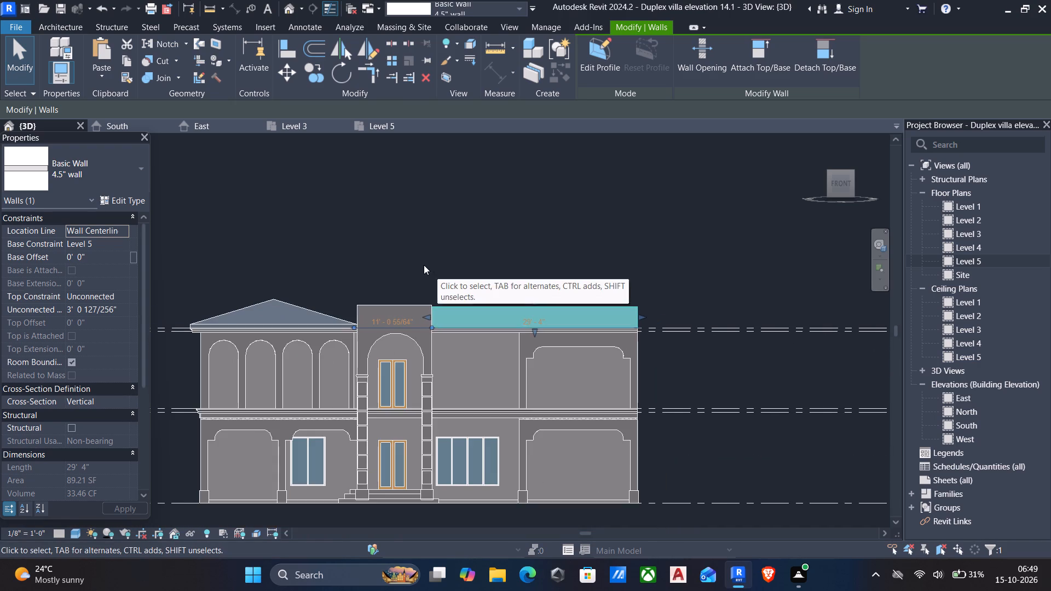
pyautogui.moveTo(425, 266); pyautogui.dragTo(492, 266, button='middle')
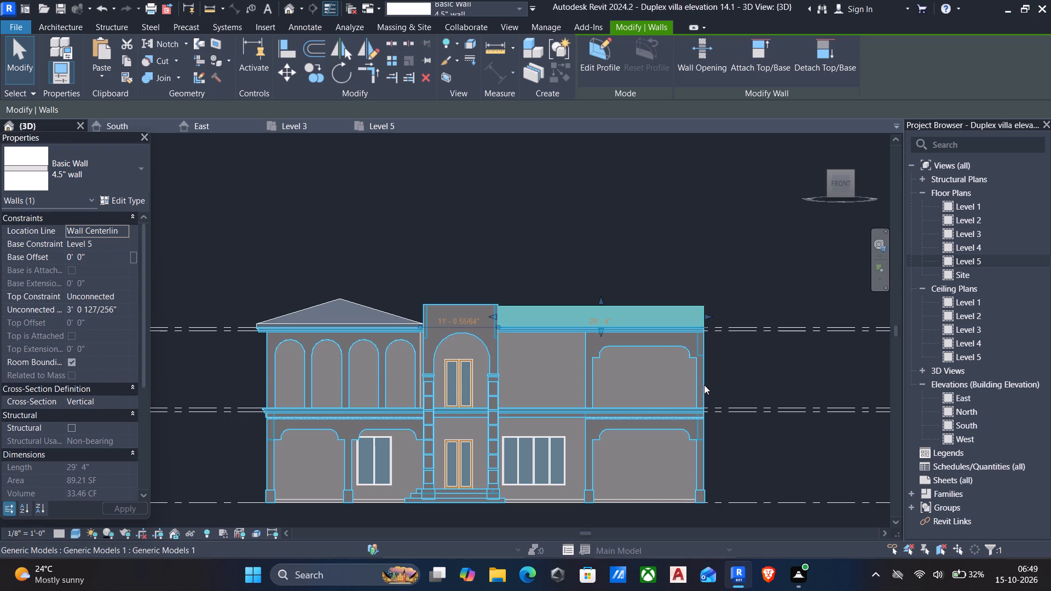
pyautogui.press('Escape')
# In the right side view, nudge the front 4.5" wall inward until its outer face meets the slab's front edge, behind the cornice.
pyautogui.keyDown('shift'); pyautogui.moveTo(723, 398); pyautogui.dragTo(710, 405, button='middle'); pyautogui.keyUp('shift')
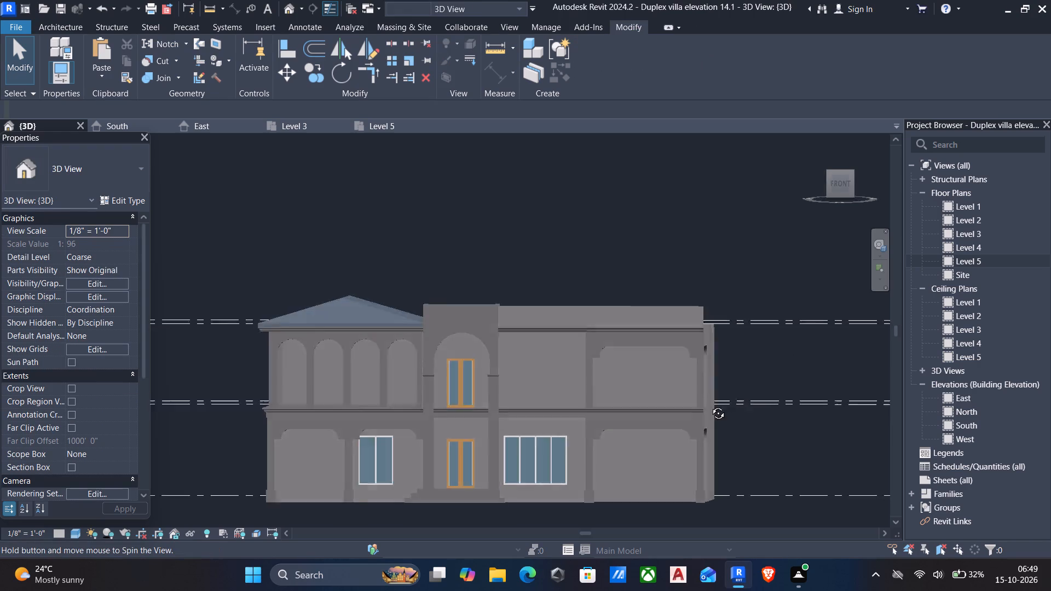
pyautogui.keyDown('shift'); pyautogui.moveTo(710, 405); pyautogui.dragTo(523, 427, button='middle'); pyautogui.keyUp('shift')
pyautogui.scroll(4, 586, 312)
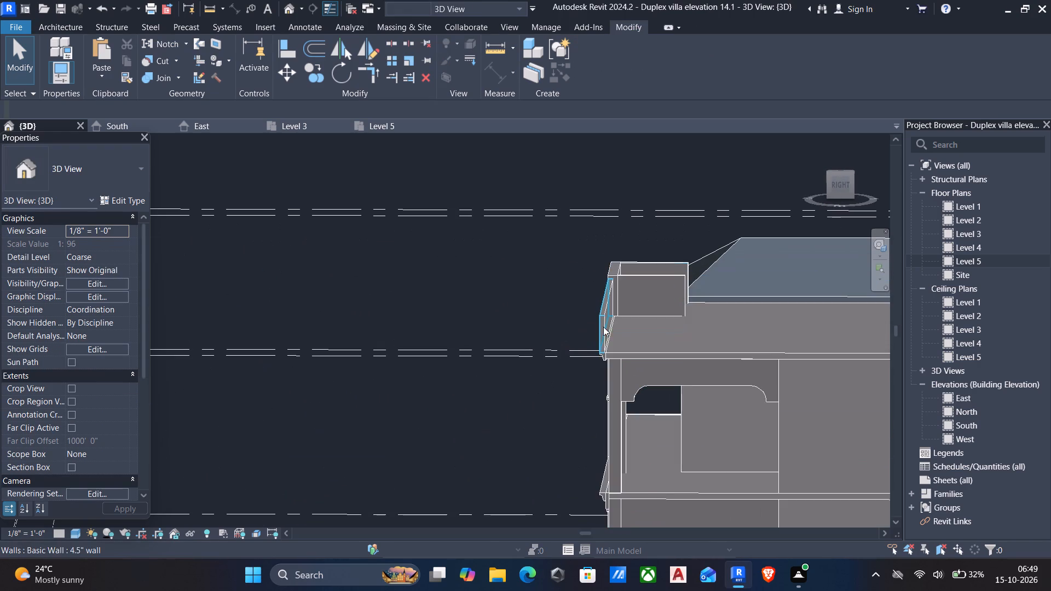
pyautogui.click(836, 182)
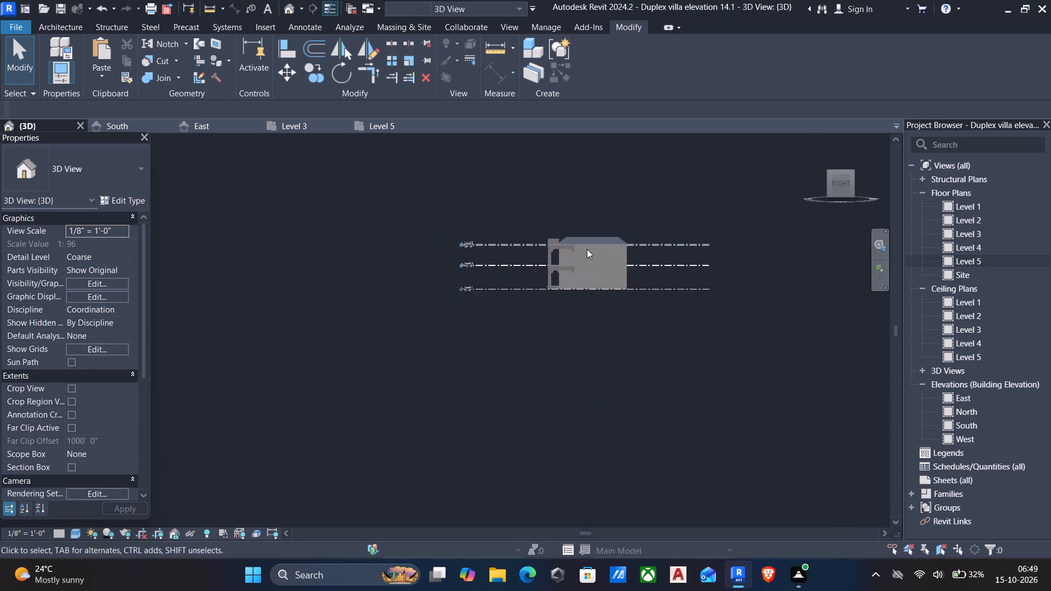
pyautogui.scroll(5, 553, 244)
pyautogui.scroll(11, 373, 287)
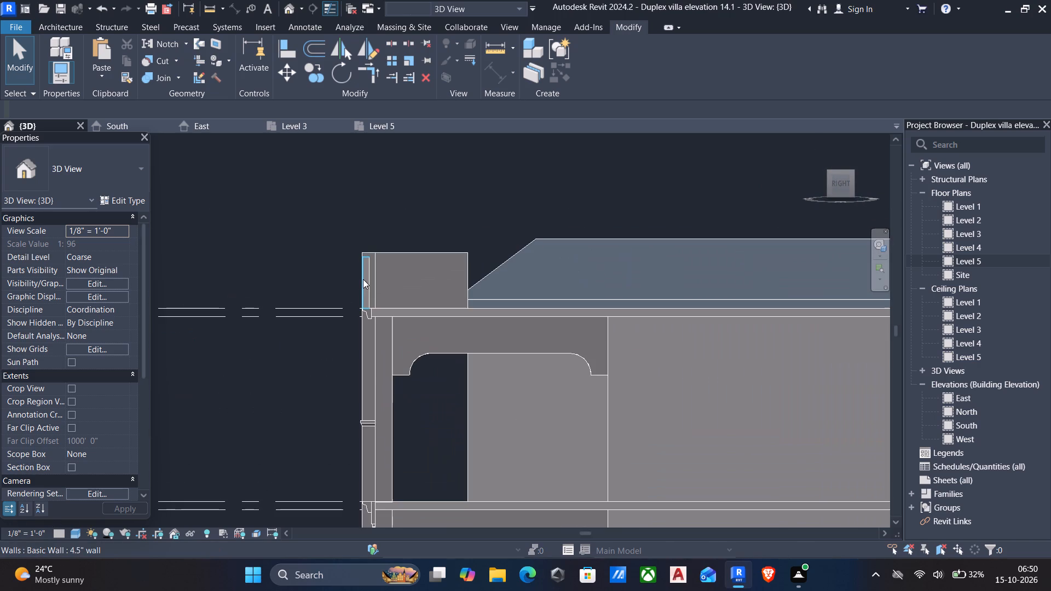
pyautogui.click(363, 279)
pyautogui.scroll(5, 339, 332)
pyautogui.scroll(9, 415, 355)
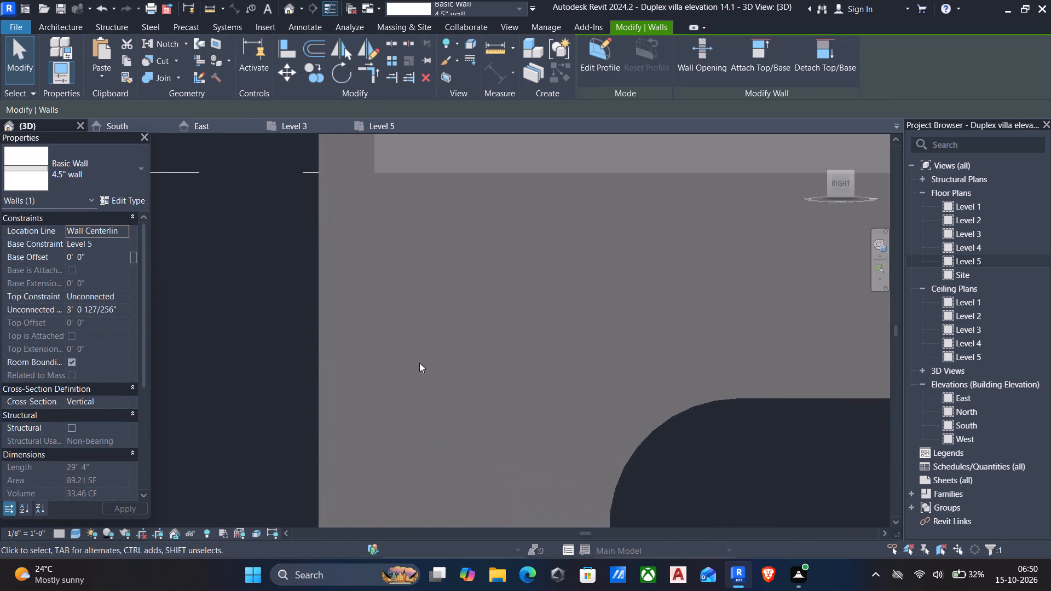
pyautogui.moveTo(419, 363); pyautogui.dragTo(435, 513, button='middle')
pyautogui.press('Right')
pyautogui.press('Right')
pyautogui.press('Right')
pyautogui.press('Right')
pyautogui.press('Right')
pyautogui.press('Right')
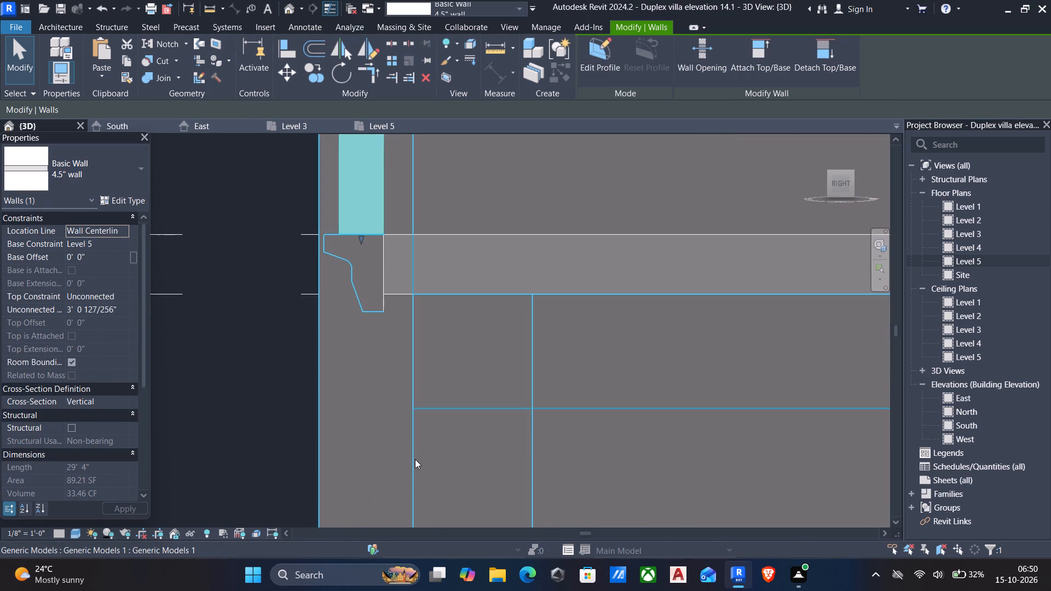
pyautogui.press('Right')
pyautogui.press('Right')
pyautogui.press('Right')
pyautogui.press('Right')
pyautogui.press('Right')
pyautogui.press('Right')
pyautogui.press('Right')
pyautogui.press('Right')
pyautogui.press('Right')
pyautogui.press('Right')
pyautogui.press('Right')
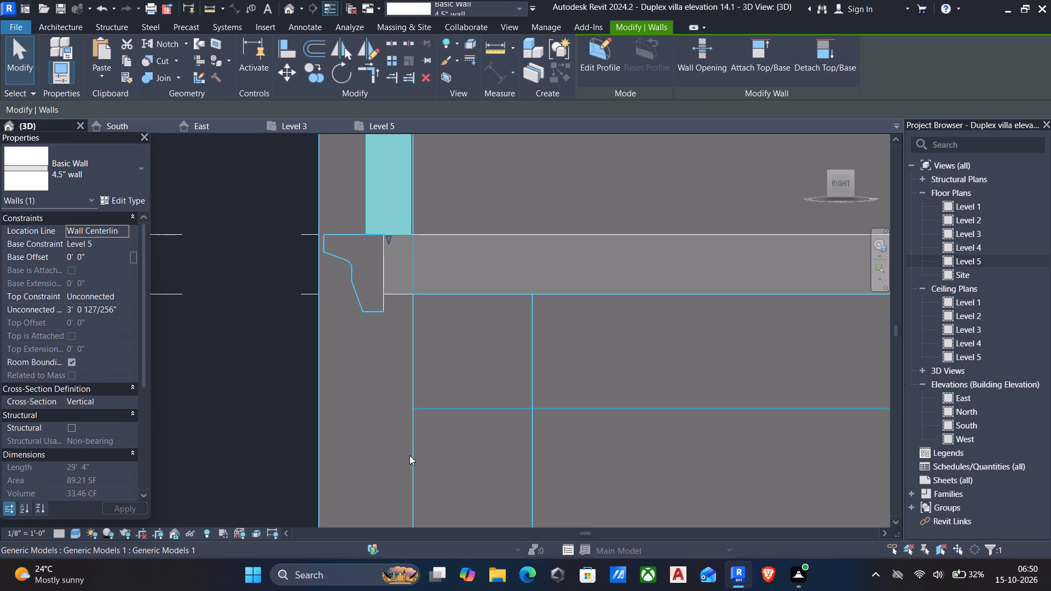
pyautogui.press('Right')
pyautogui.press('Right')
pyautogui.press('Right')
pyautogui.press('Right')
pyautogui.press('Right')
pyautogui.press('Right')
pyautogui.press('Right')
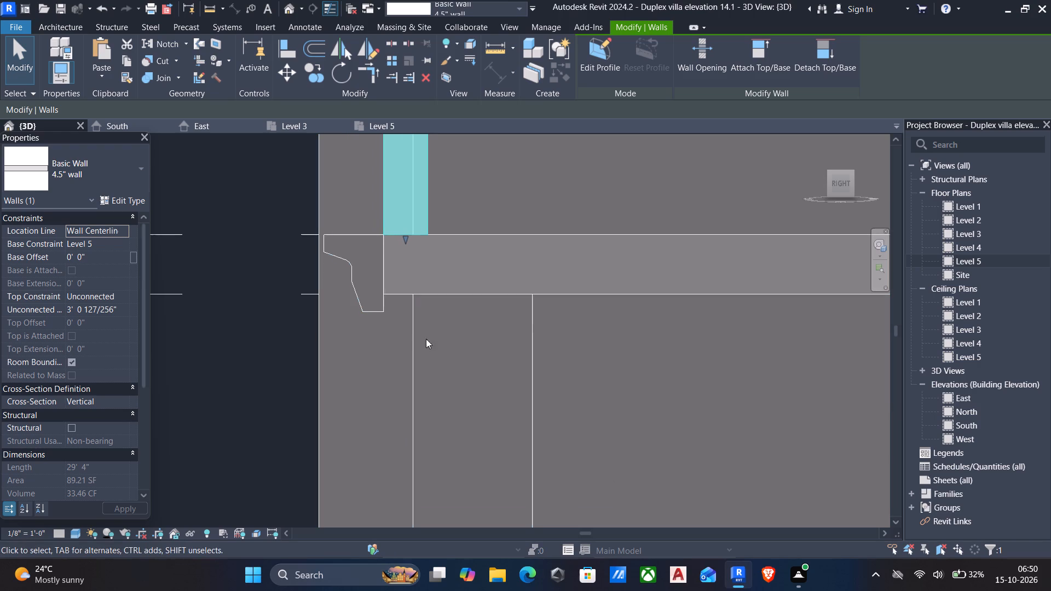
pyautogui.moveTo(408, 293); pyautogui.dragTo(437, 425, button='middle')
pyautogui.press('Escape')
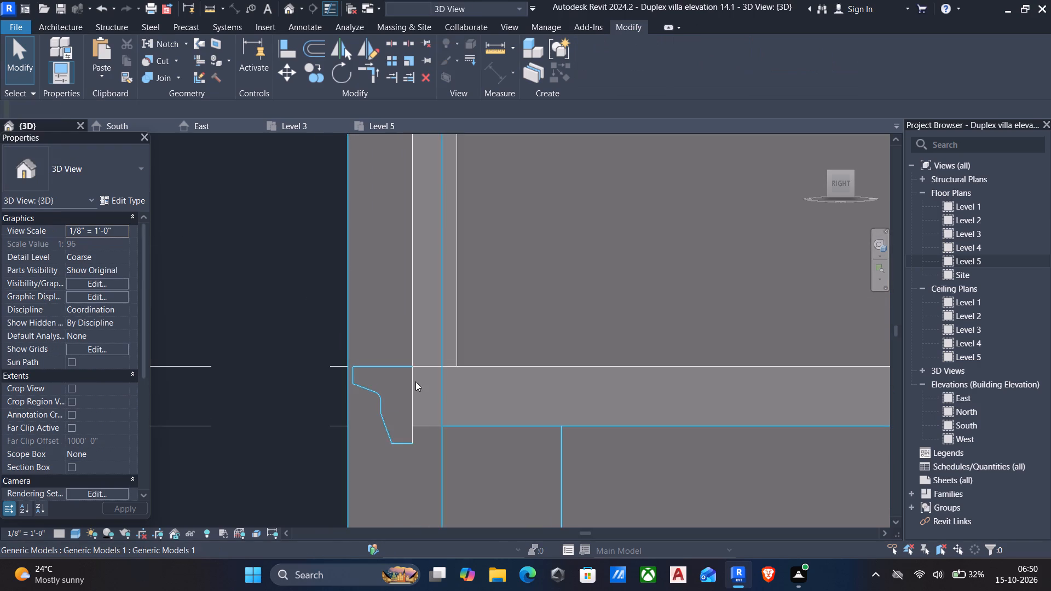
# Within the in-place generic model, copy the cornice extrusion along the front slab edge and paste it aligned to Level 5.
pyautogui.scroll(5, 415, 374)
pyautogui.click(409, 376)
pyautogui.scroll(-5, 408, 360)
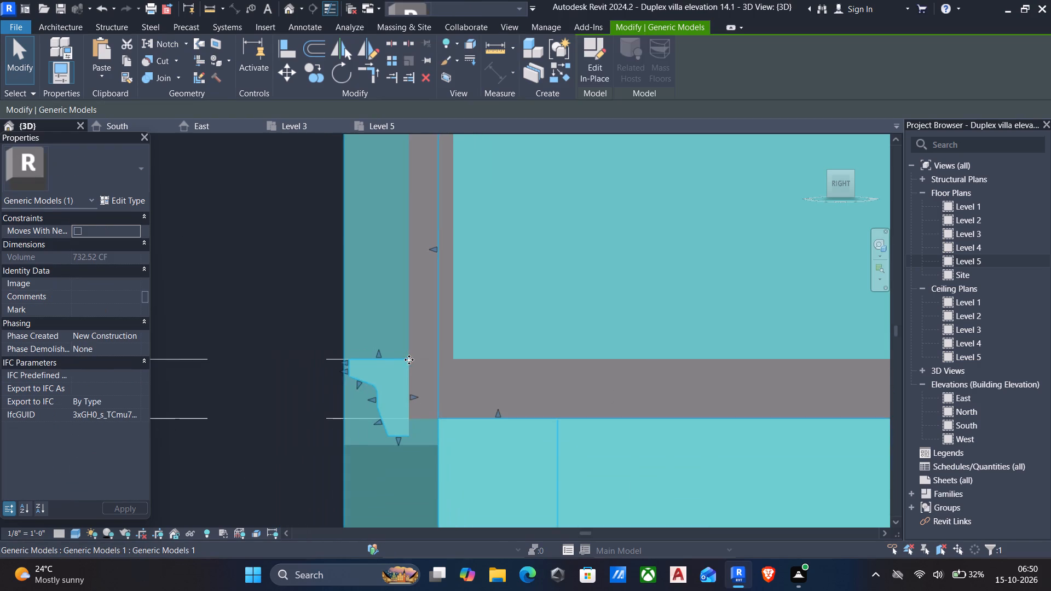
pyautogui.press('Escape')
pyautogui.scroll(-7, 415, 362)
pyautogui.keyDown('shift'); pyautogui.moveTo(409, 374); pyautogui.dragTo(466, 379, button='middle'); pyautogui.keyUp('shift')
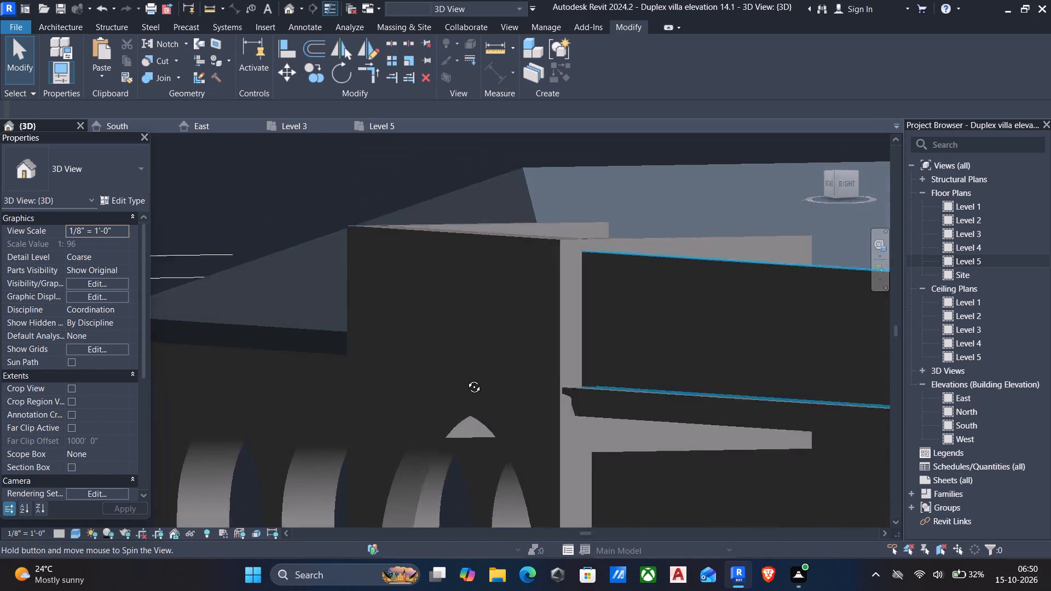
pyautogui.keyDown('shift'); pyautogui.moveTo(466, 379); pyautogui.dragTo(464, 378, button='middle'); pyautogui.keyUp('shift')
pyautogui.scroll(-5, 464, 377)
pyautogui.moveTo(476, 354); pyautogui.dragTo(203, 309, button='middle')
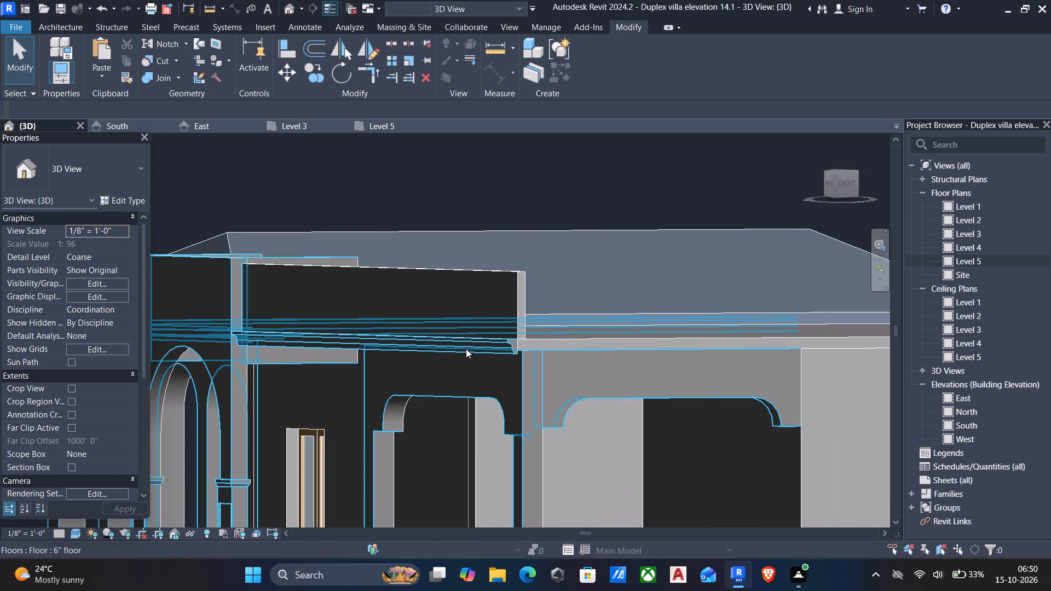
pyautogui.click(501, 349)
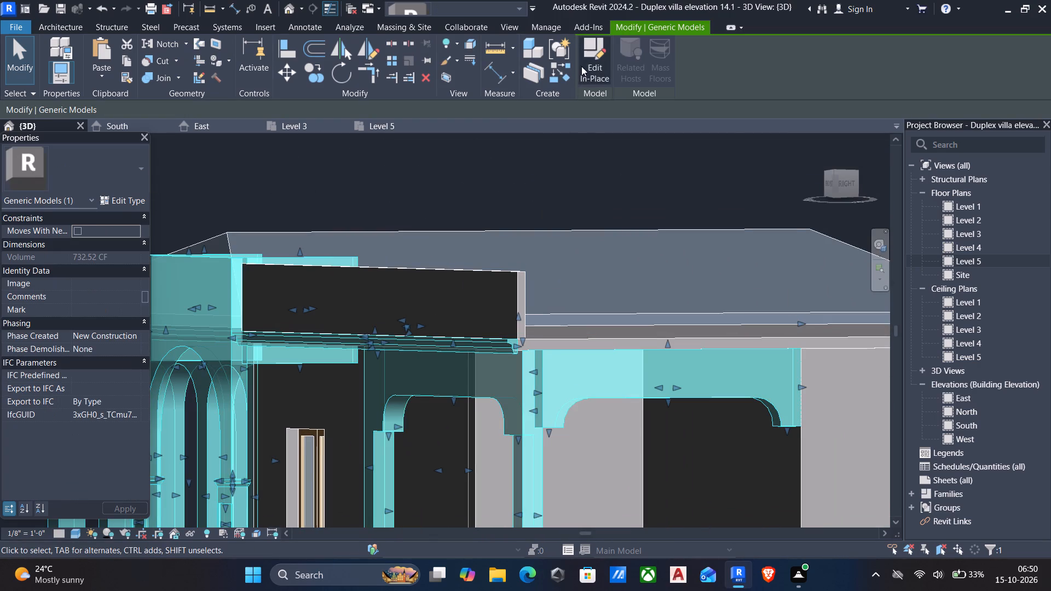
pyautogui.click(584, 61)
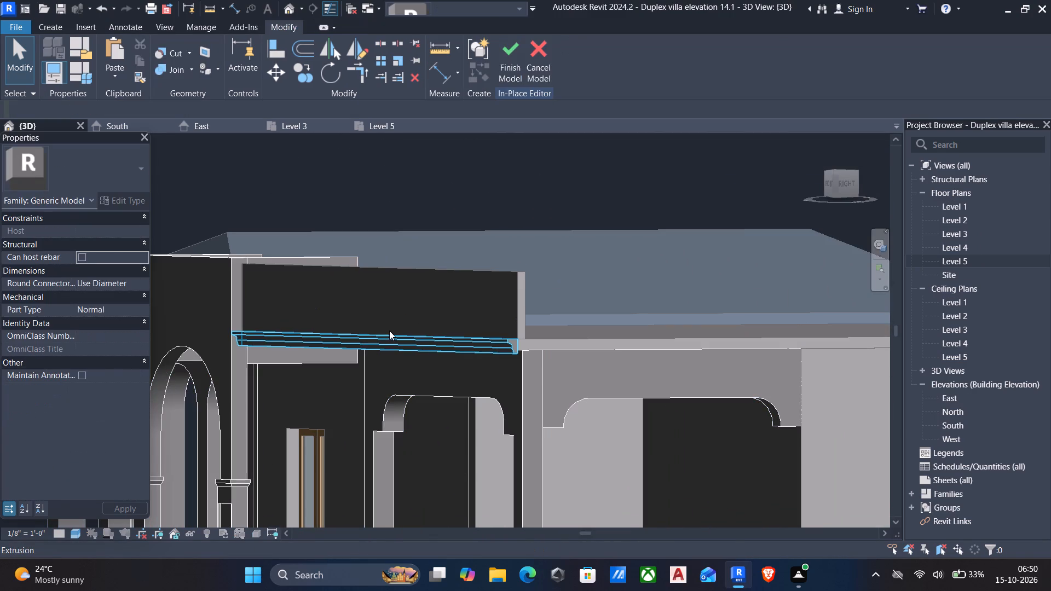
pyautogui.click(389, 331)
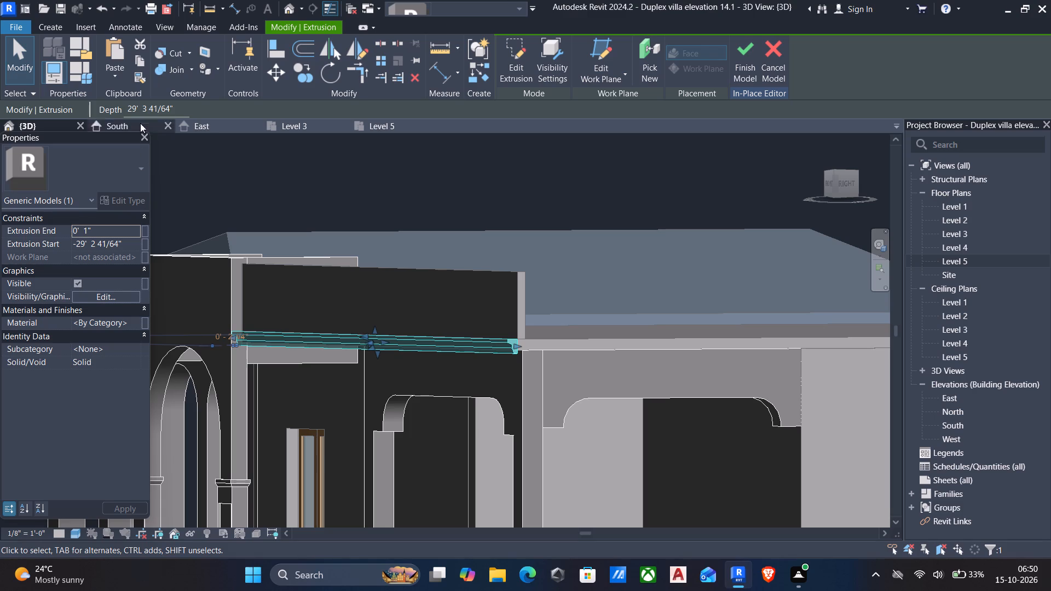
pyautogui.click(138, 58)
pyautogui.click(106, 74)
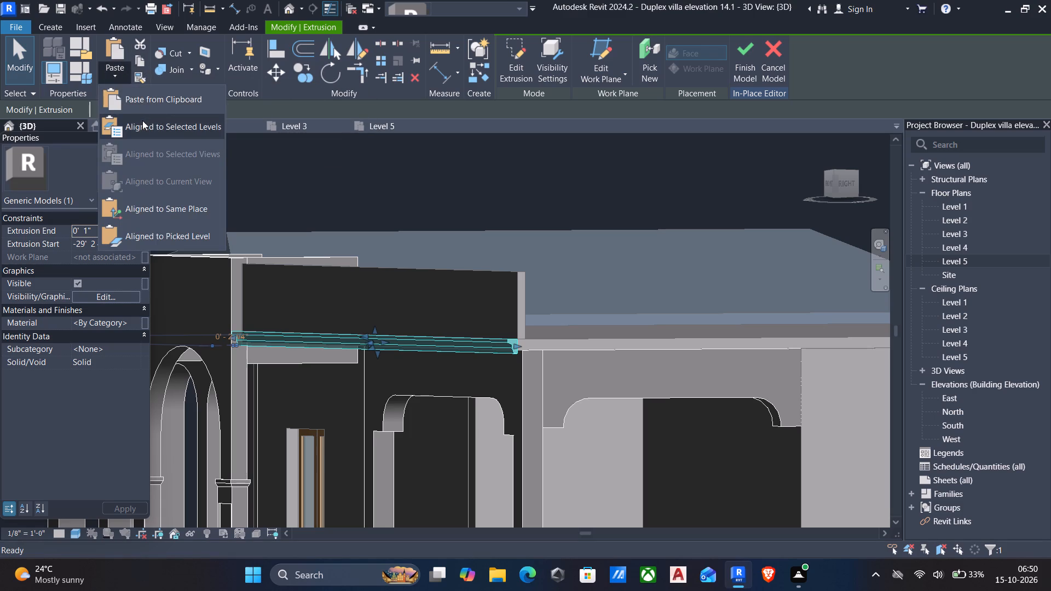
pyautogui.click(142, 123)
pyautogui.click(473, 234)
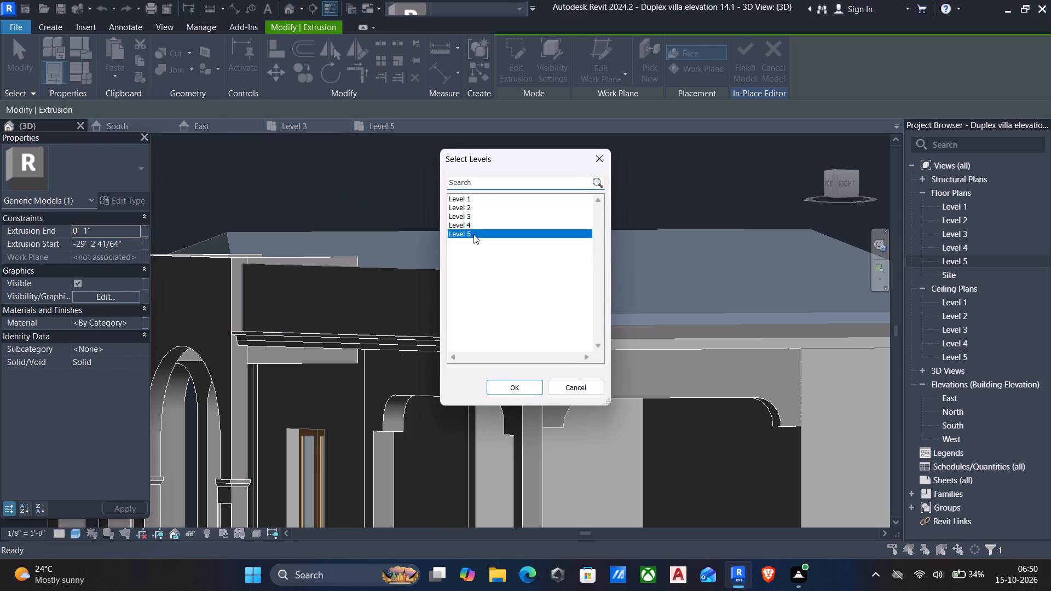
pyautogui.click(498, 381)
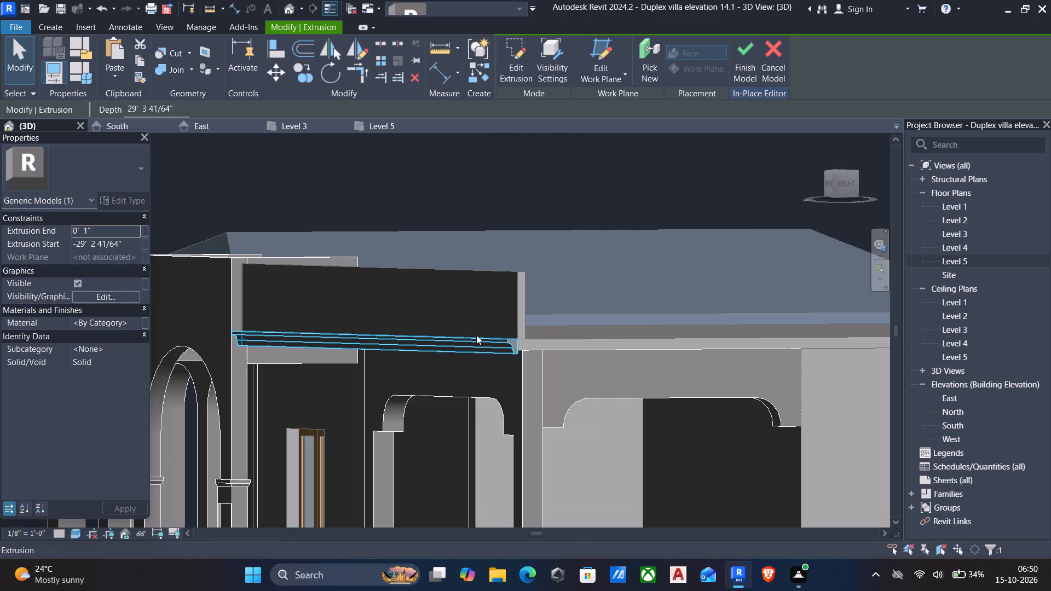
pyautogui.scroll(-12, 503, 299)
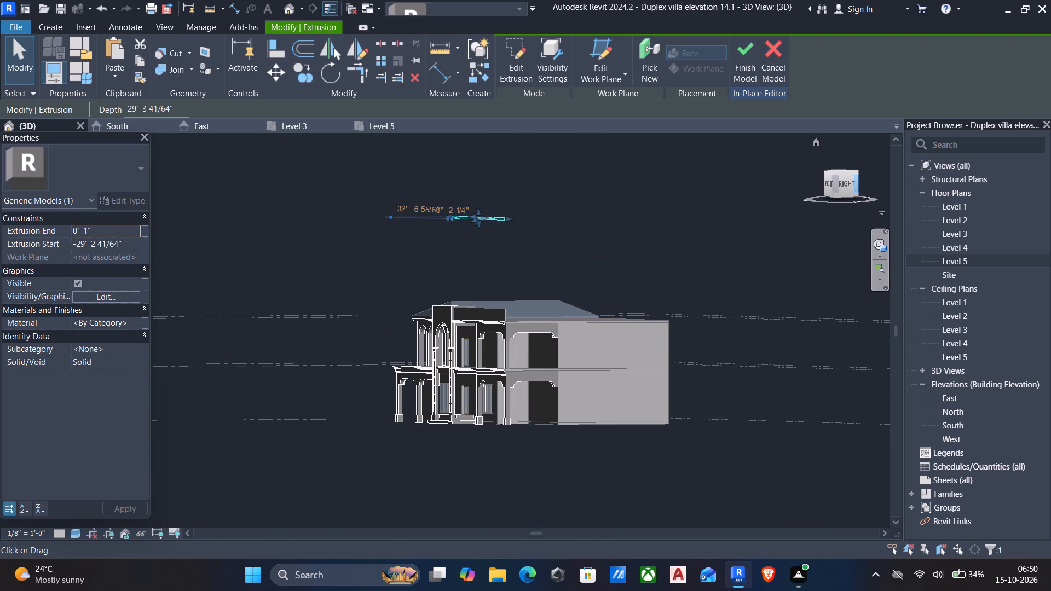
# In the front view, lower the pasted cornice to the top edge of the front 4.5" parapet wall and finish the in-place model.
pyautogui.click(831, 184)
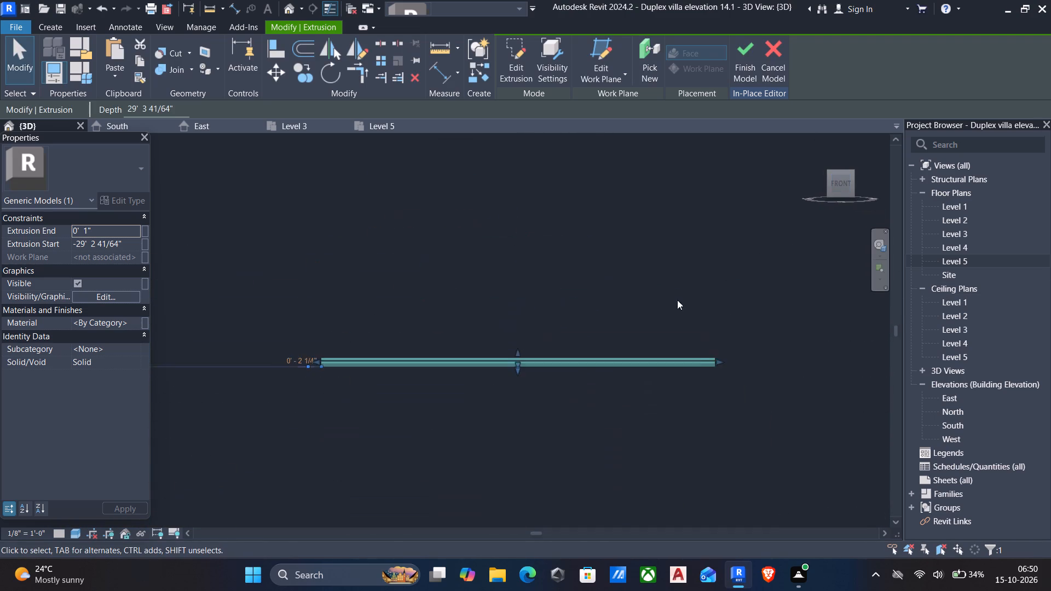
pyautogui.scroll(-6, 626, 366)
pyautogui.scroll(-6, 559, 419)
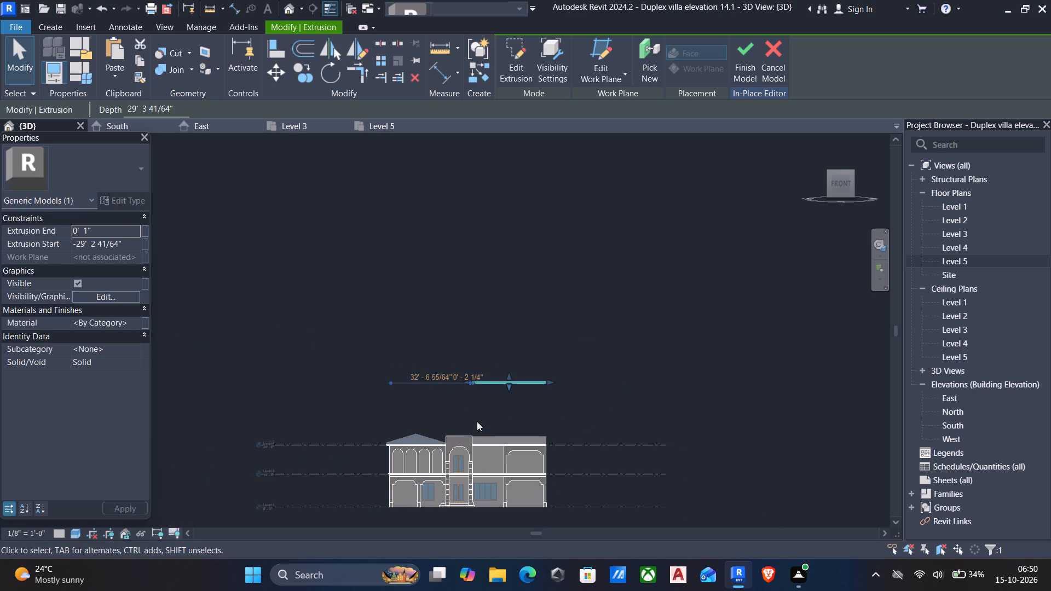
pyautogui.press('Down')
pyautogui.press('Down')
pyautogui.press('Down')
pyautogui.press('Down')
pyautogui.press('Down')
pyautogui.press('Down')
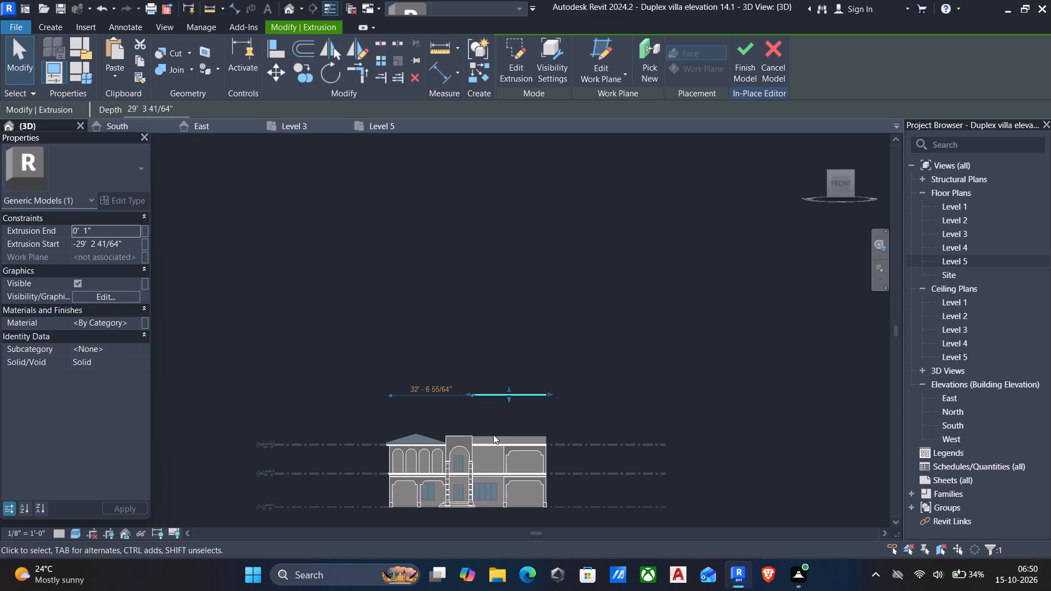
pyautogui.press('Down')
pyautogui.press('Down')
pyautogui.press('Down')
pyautogui.press('Down')
pyautogui.press('Down')
pyautogui.press('Down')
pyautogui.press('Down')
pyautogui.press('Down')
pyautogui.press('Down')
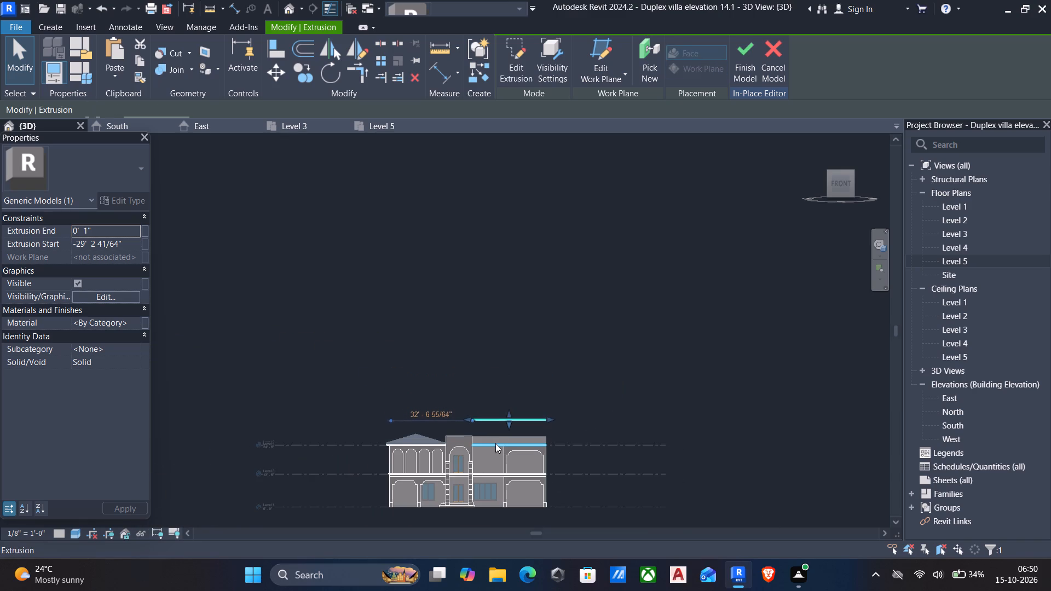
pyautogui.press('Down')
pyautogui.press('Down')
pyautogui.press('Down')
pyautogui.press('Down')
pyautogui.press('Down')
pyautogui.press('Down')
pyautogui.press('Down')
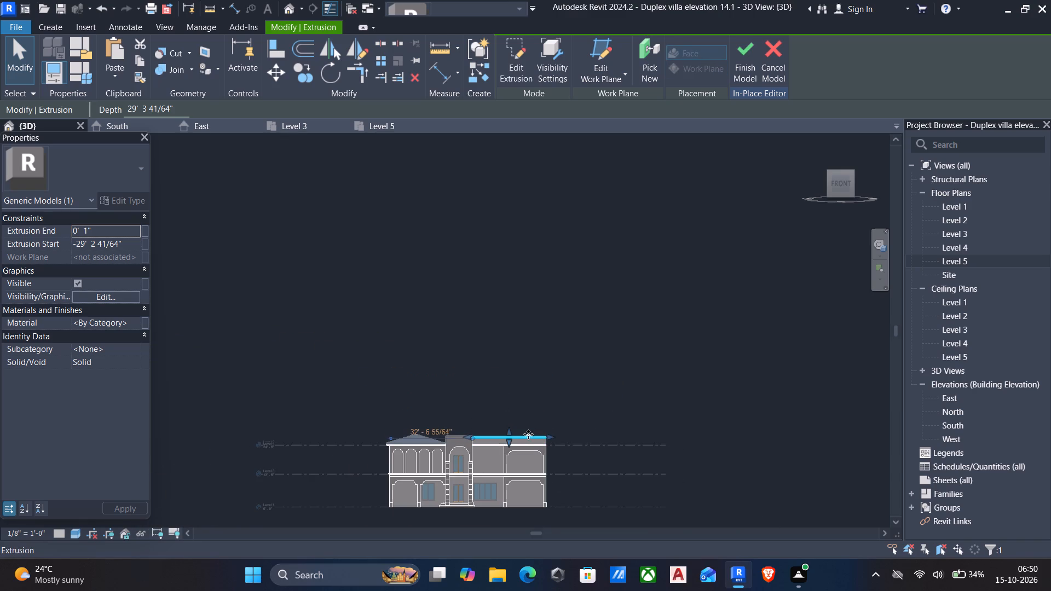
pyautogui.scroll(4, 532, 432)
pyautogui.scroll(5, 565, 462)
pyautogui.press('Escape')
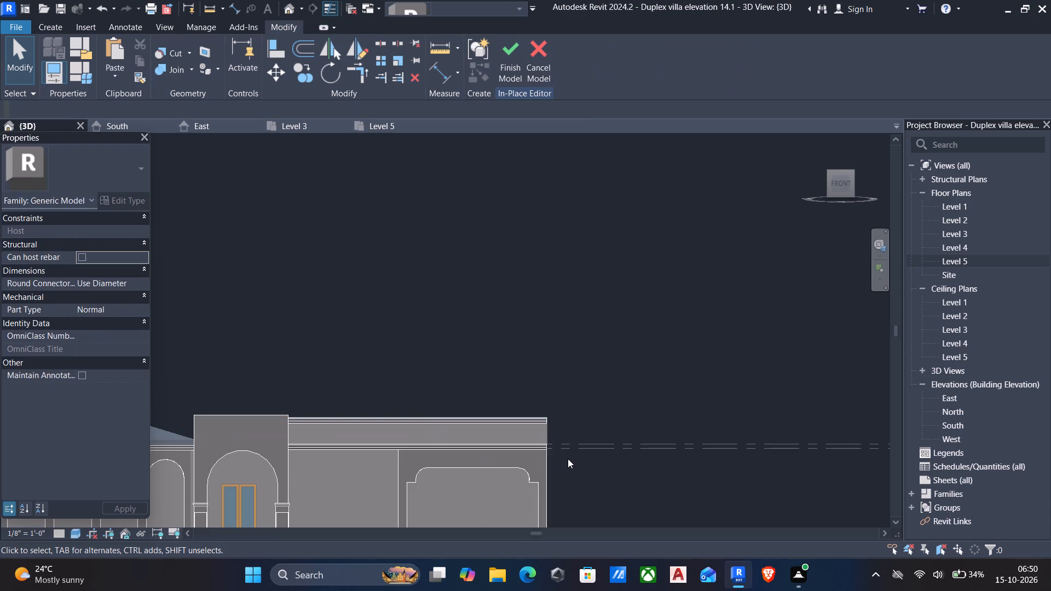
pyautogui.scroll(-4, 568, 459)
pyautogui.keyDown('shift'); pyautogui.moveTo(581, 438); pyautogui.dragTo(424, 520, button='middle'); pyautogui.keyUp('shift')
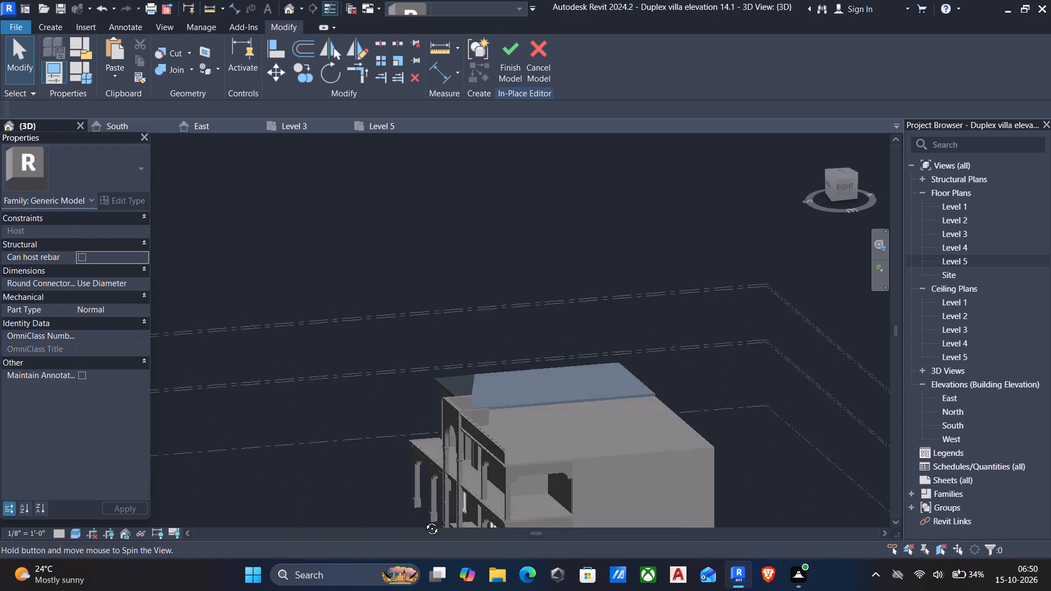
pyautogui.keyDown('shift'); pyautogui.moveTo(424, 520); pyautogui.dragTo(627, 517, button='middle'); pyautogui.keyUp('shift')
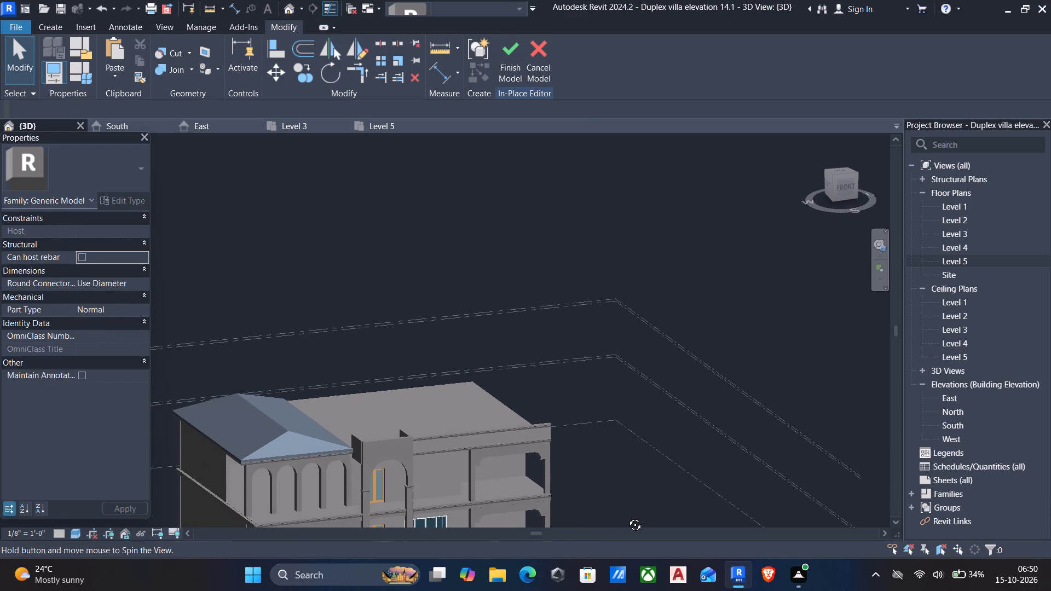
pyautogui.keyDown('shift'); pyautogui.moveTo(627, 517); pyautogui.dragTo(582, 471, button='middle'); pyautogui.keyUp('shift')
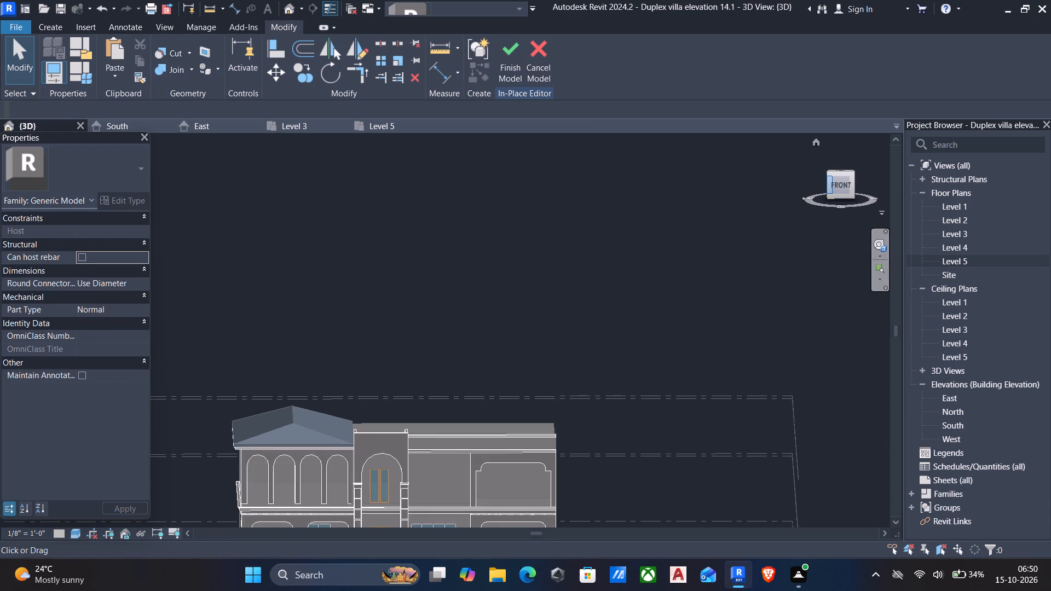
pyautogui.click(513, 53)
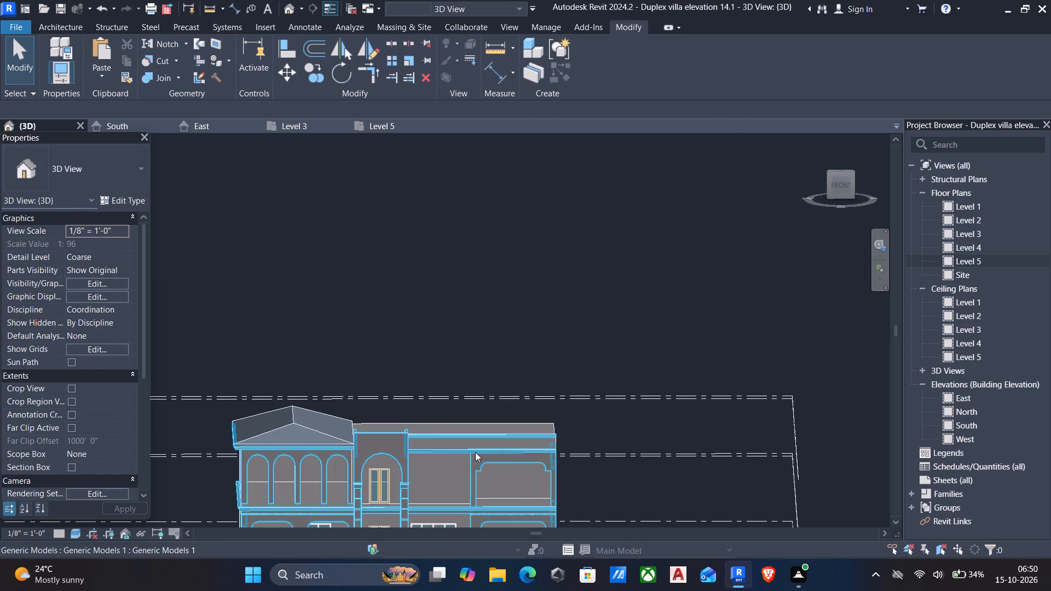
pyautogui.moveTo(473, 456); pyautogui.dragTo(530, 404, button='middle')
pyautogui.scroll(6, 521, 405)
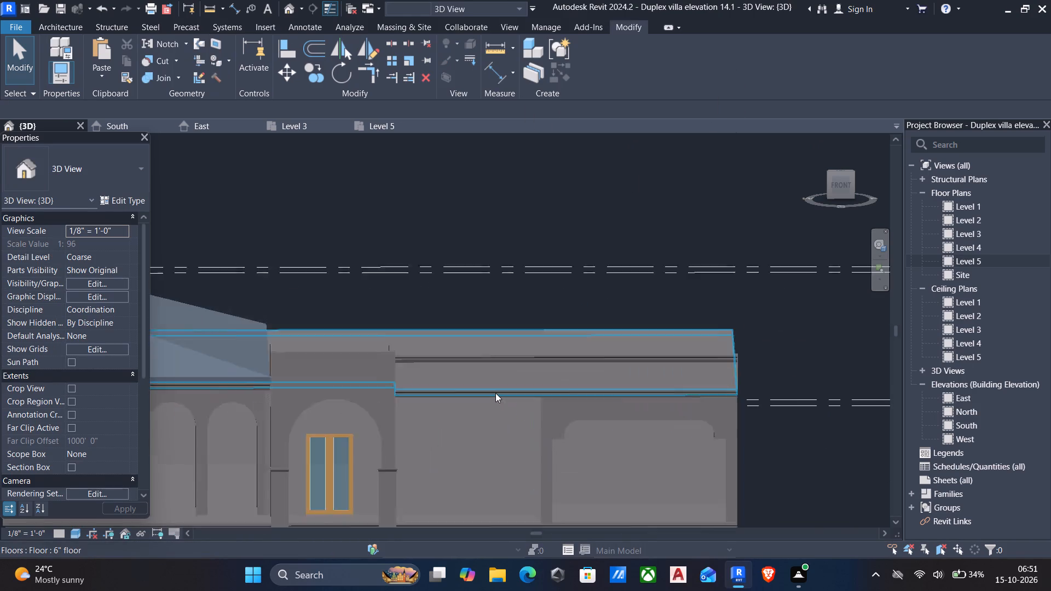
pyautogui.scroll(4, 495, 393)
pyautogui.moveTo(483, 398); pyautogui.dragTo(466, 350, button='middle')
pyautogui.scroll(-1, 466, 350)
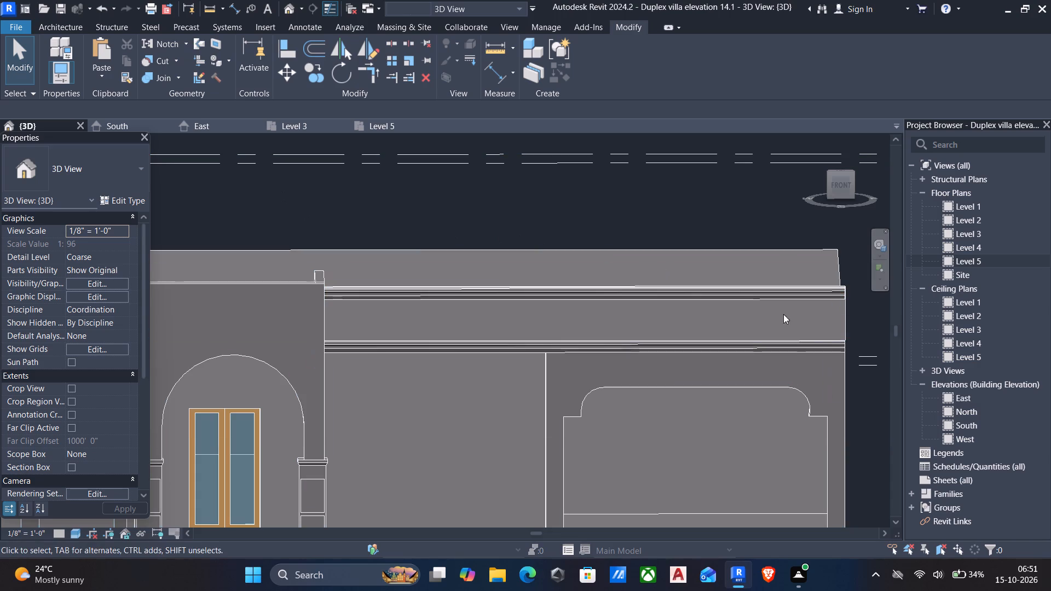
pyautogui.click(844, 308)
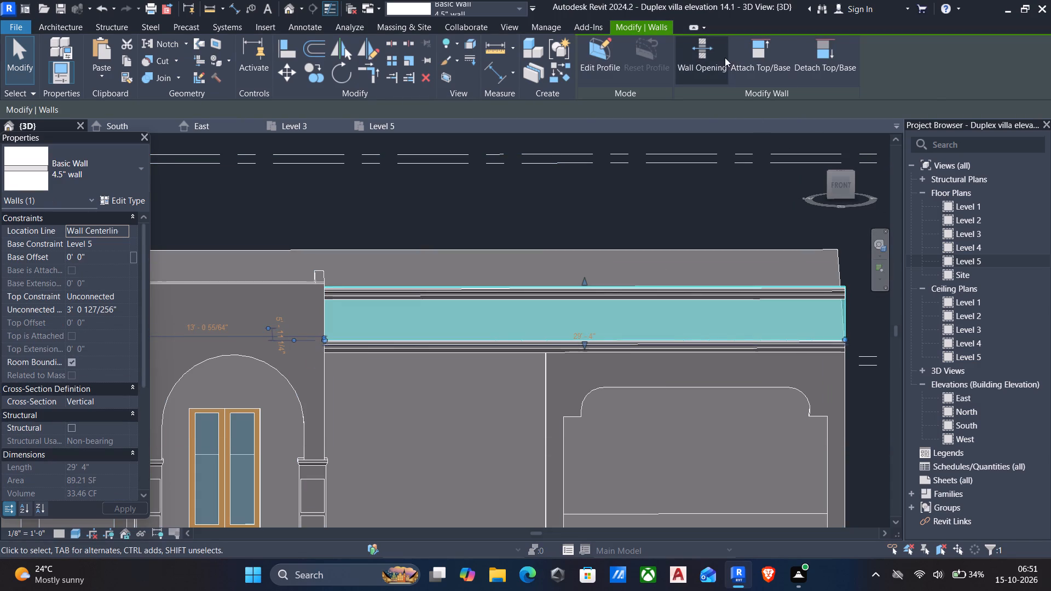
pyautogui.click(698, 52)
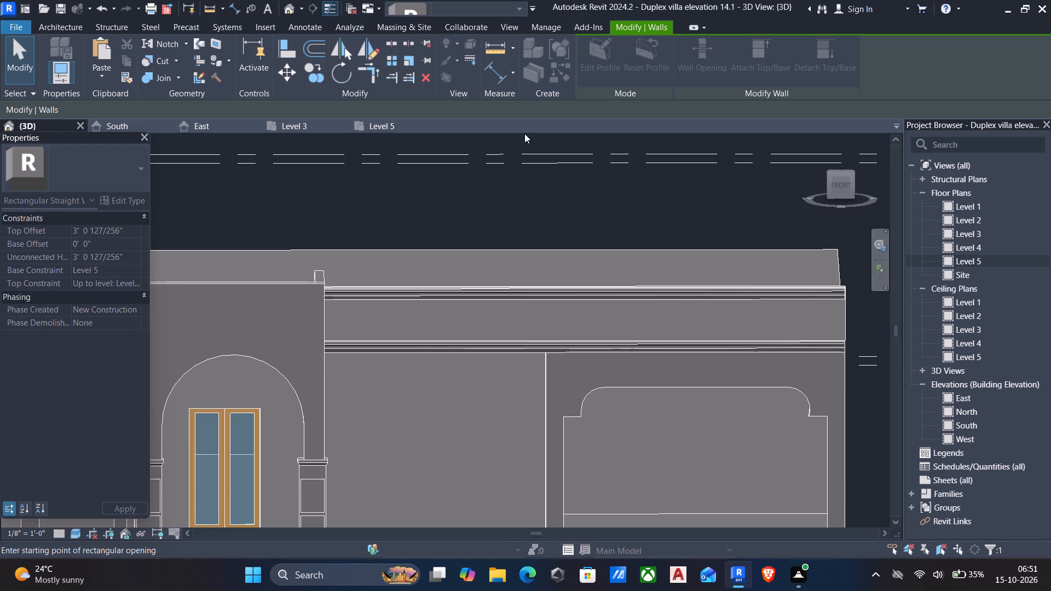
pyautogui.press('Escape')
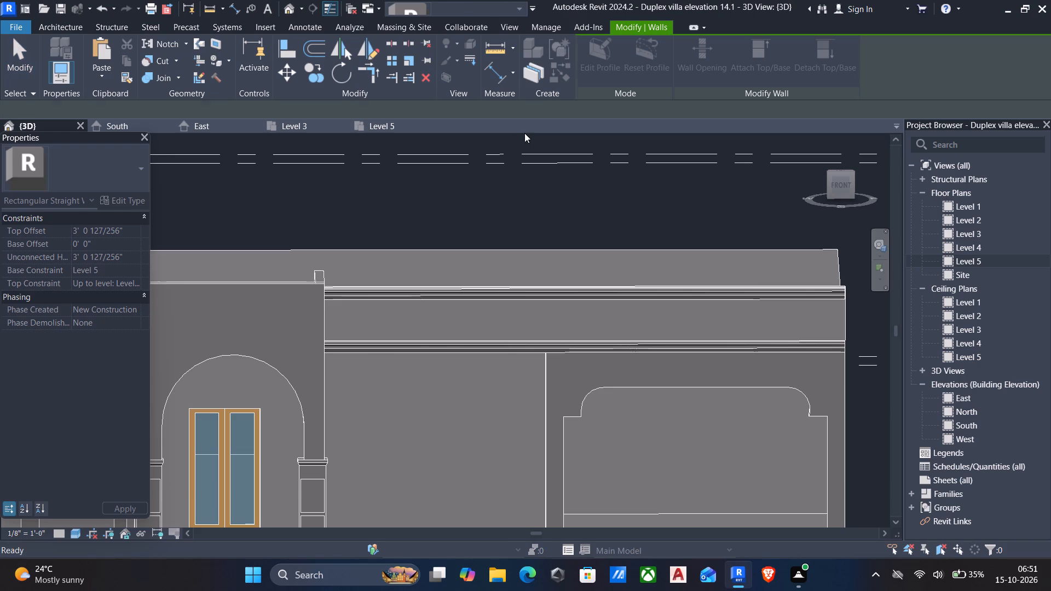
# Open the in-place generic model for editing and start an extrusion on the inner face of the front 4.5" parapet wall.
pyautogui.click(678, 305)
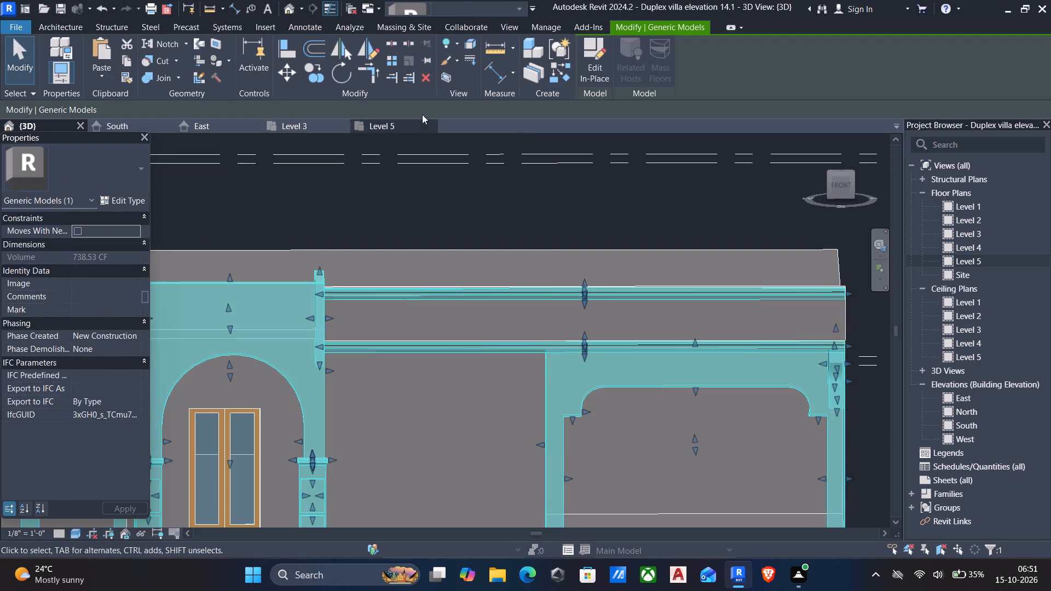
pyautogui.click(594, 55)
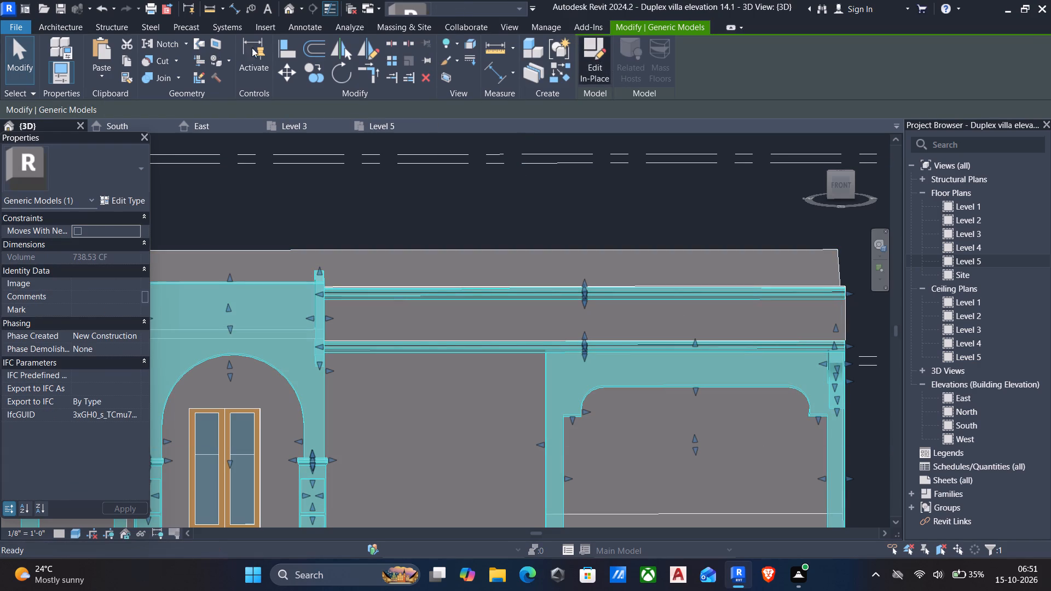
pyautogui.click(49, 22)
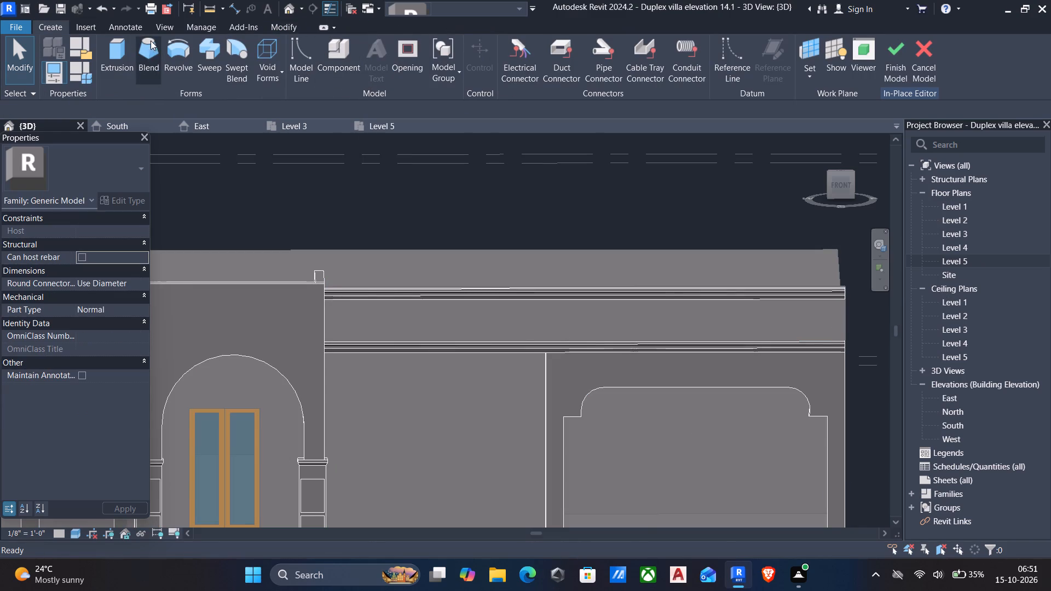
pyautogui.click(109, 47)
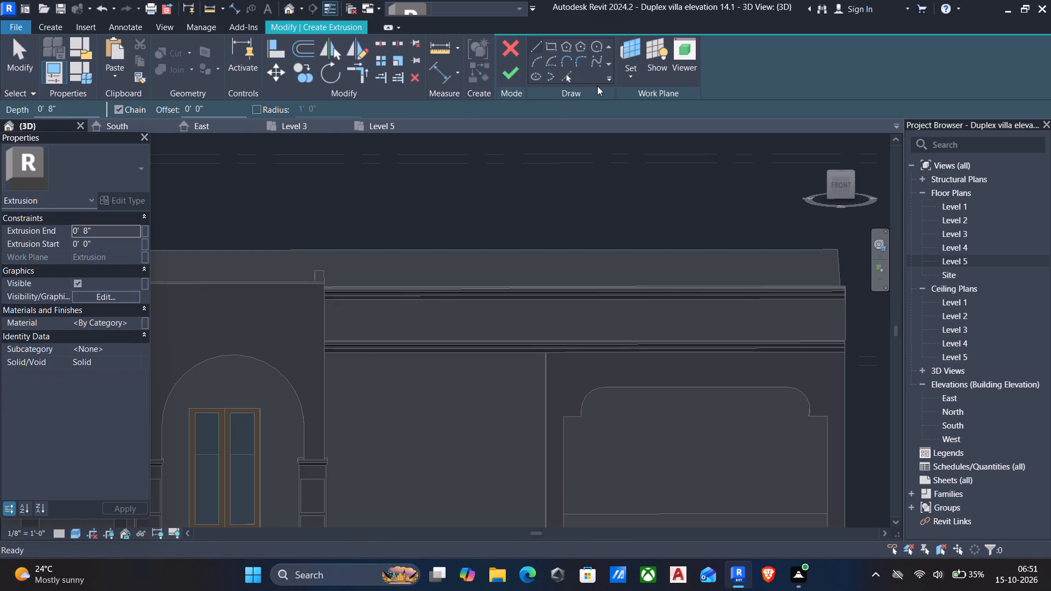
pyautogui.click(621, 77)
pyautogui.click(652, 130)
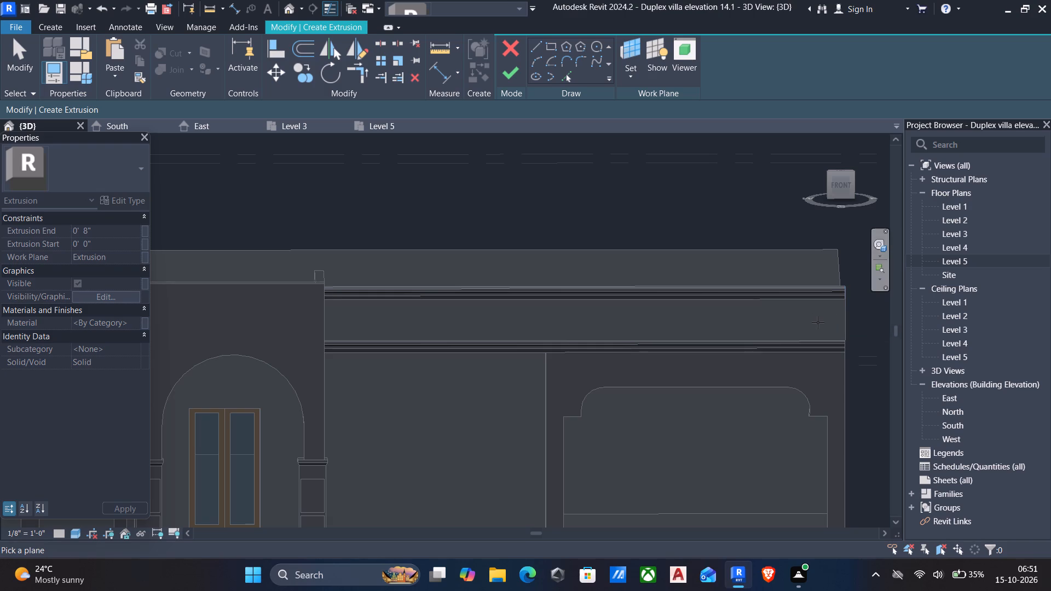
pyautogui.scroll(-2, 818, 322)
pyautogui.keyDown('shift'); pyautogui.moveTo(813, 320); pyautogui.dragTo(761, 351, button='middle'); pyautogui.keyUp('shift')
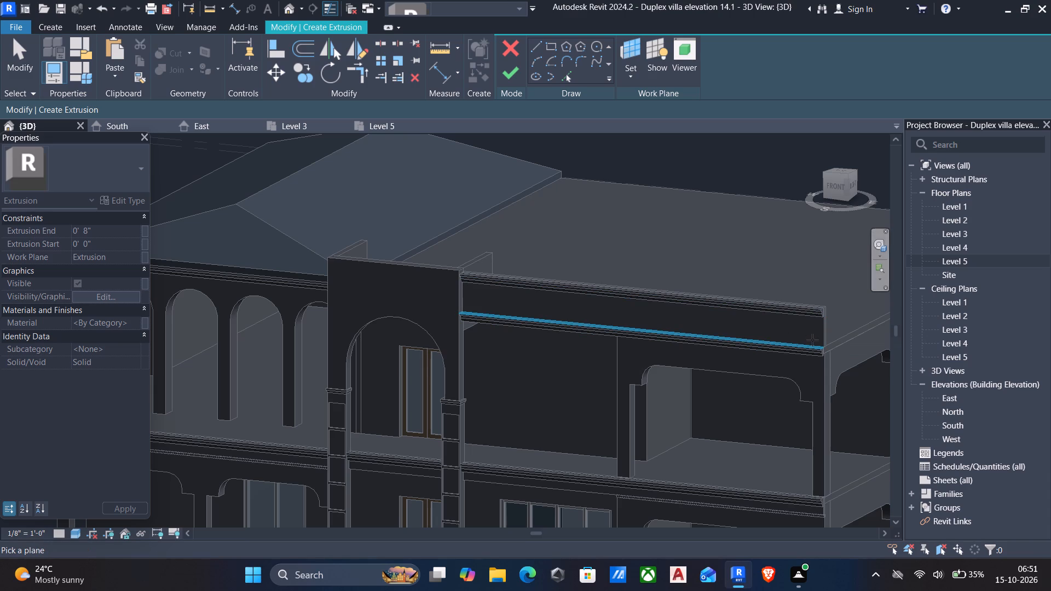
pyautogui.moveTo(804, 338); pyautogui.dragTo(752, 352, button='middle')
pyautogui.scroll(4, 773, 344)
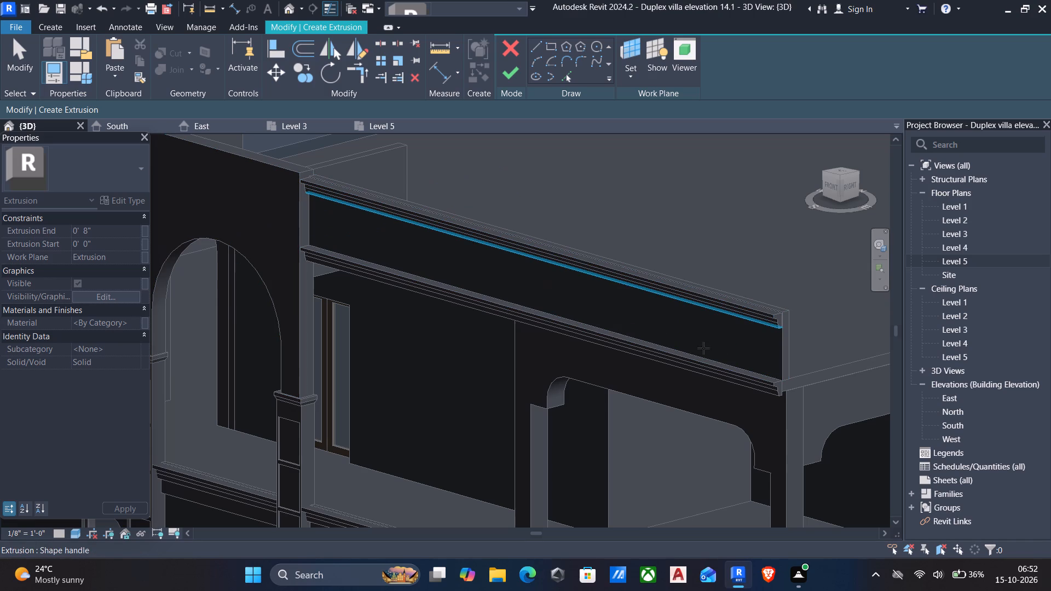
pyautogui.scroll(-4, 778, 353)
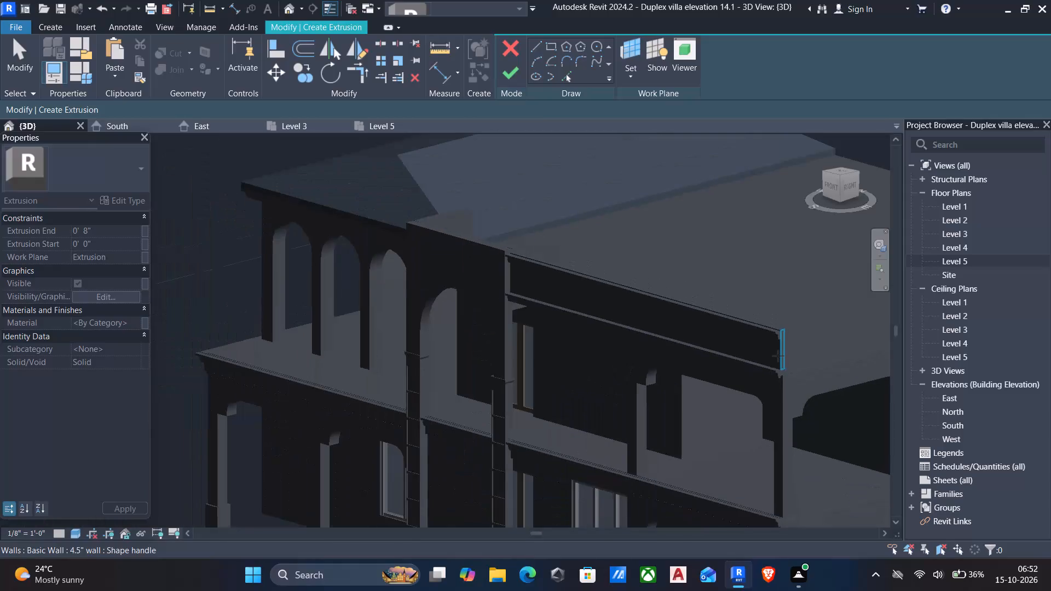
pyautogui.keyDown('shift'); pyautogui.moveTo(776, 360); pyautogui.dragTo(483, 333, button='middle'); pyautogui.keyUp('shift')
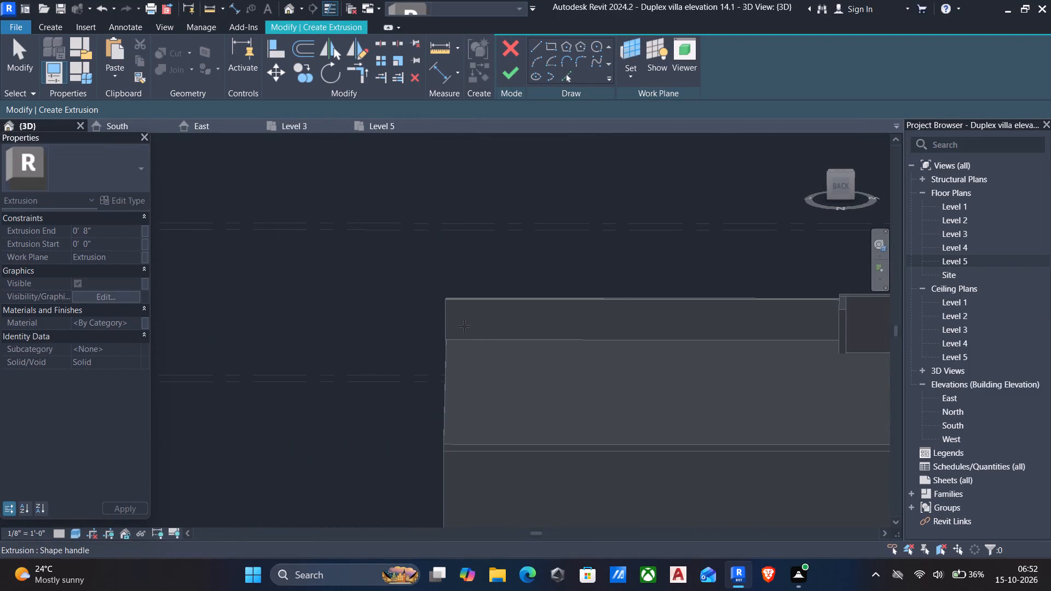
pyautogui.keyDown('shift'); pyautogui.moveTo(451, 335); pyautogui.dragTo(472, 340, button='middle'); pyautogui.keyUp('shift')
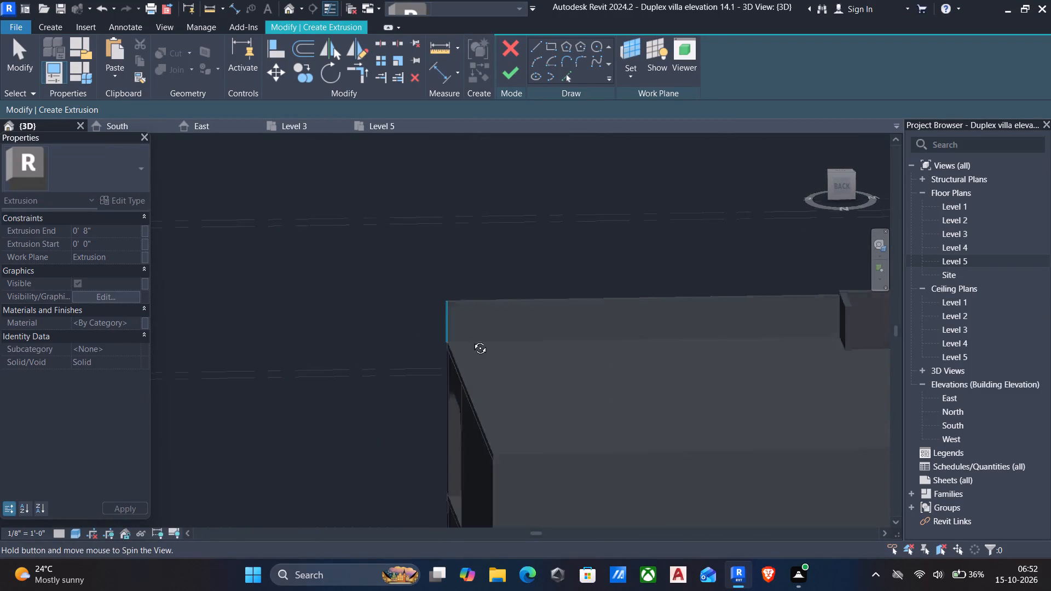
pyautogui.keyDown('shift'); pyautogui.moveTo(472, 340); pyautogui.dragTo(547, 374, button='middle'); pyautogui.keyUp('shift')
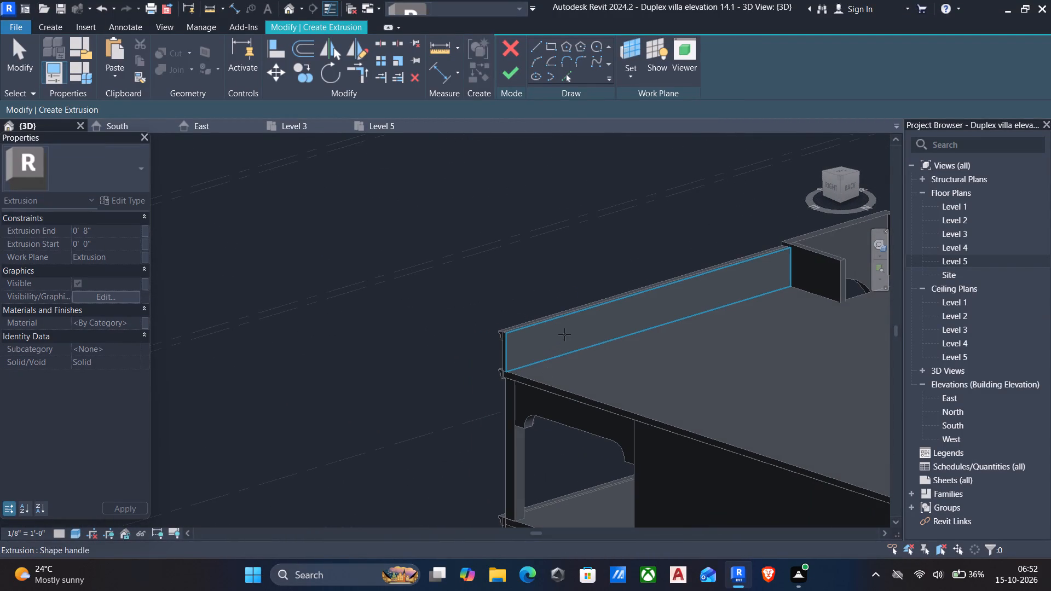
pyautogui.click(565, 321)
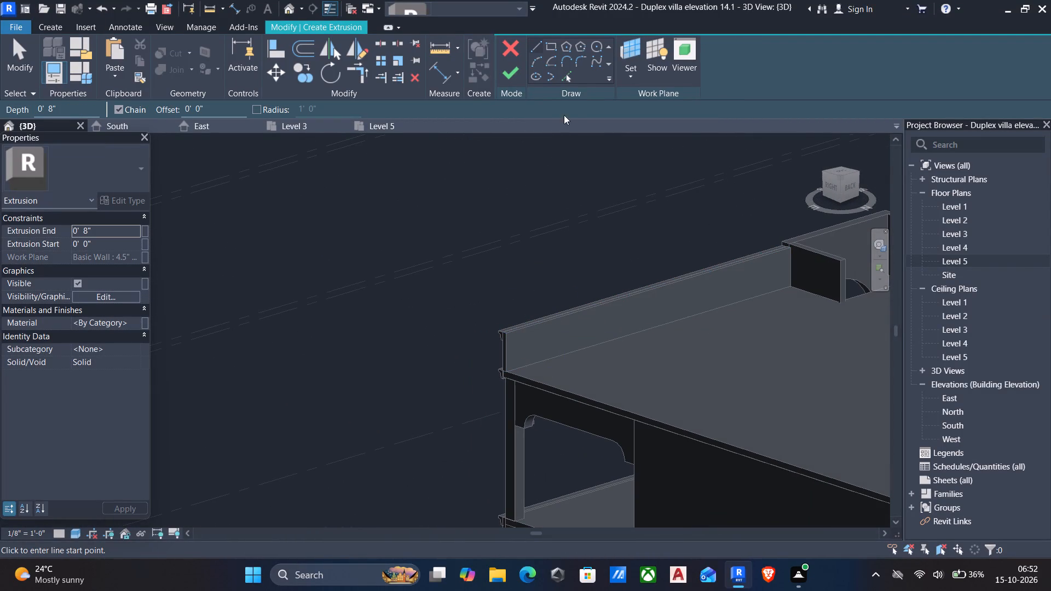
# Sketch a rectangle about 29'-4" by 3' over the parapet wall's entire inner face and finish it as an 8" deep extrusion.
pyautogui.click(555, 43)
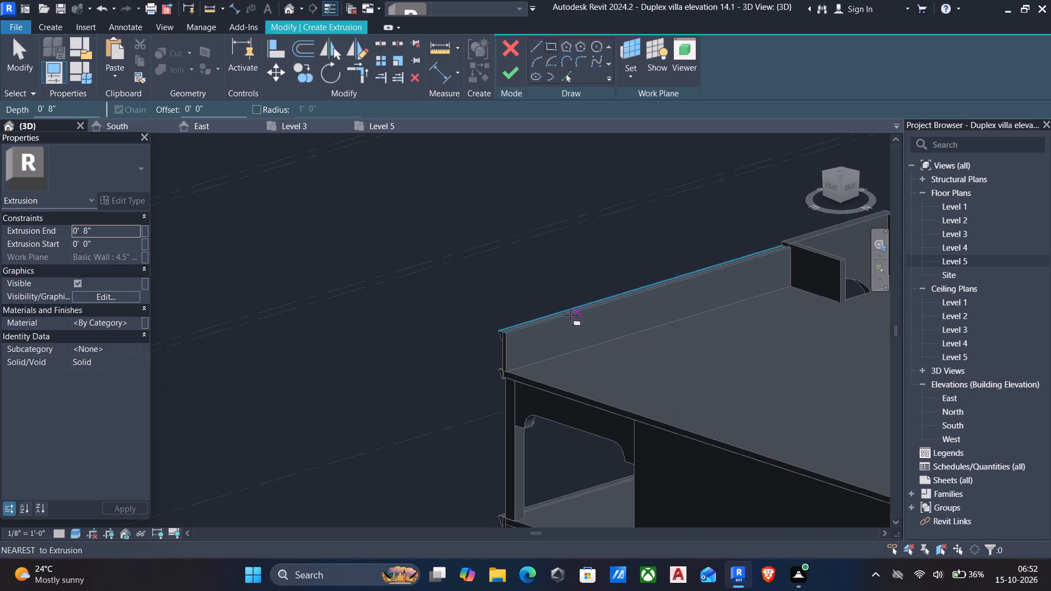
pyautogui.scroll(9, 499, 324)
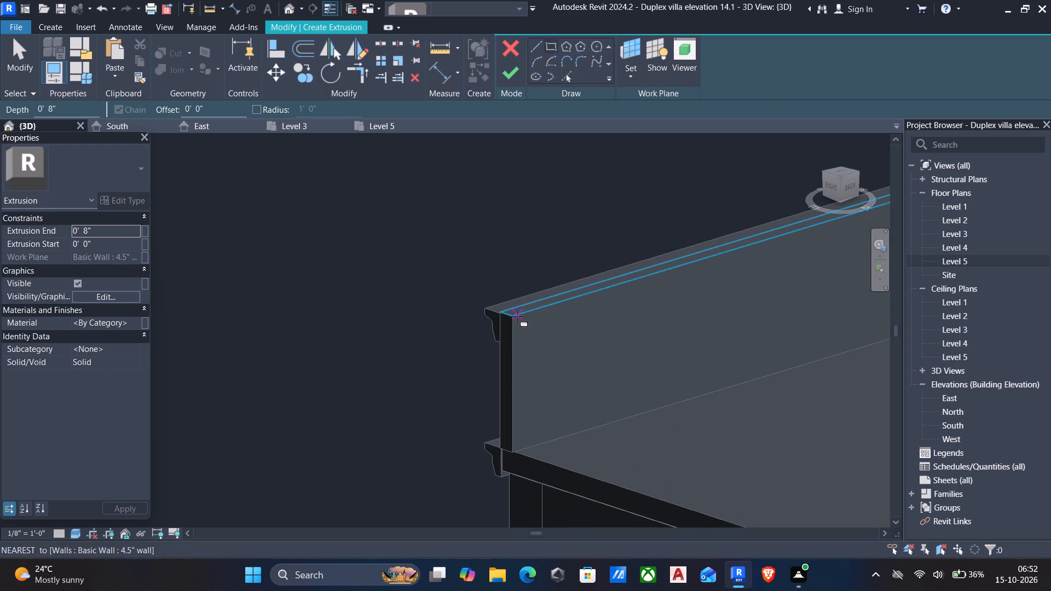
pyautogui.moveTo(513, 318); pyautogui.dragTo(532, 323)
pyautogui.scroll(-5, 565, 333)
pyautogui.moveTo(595, 339); pyautogui.dragTo(476, 365, button='middle')
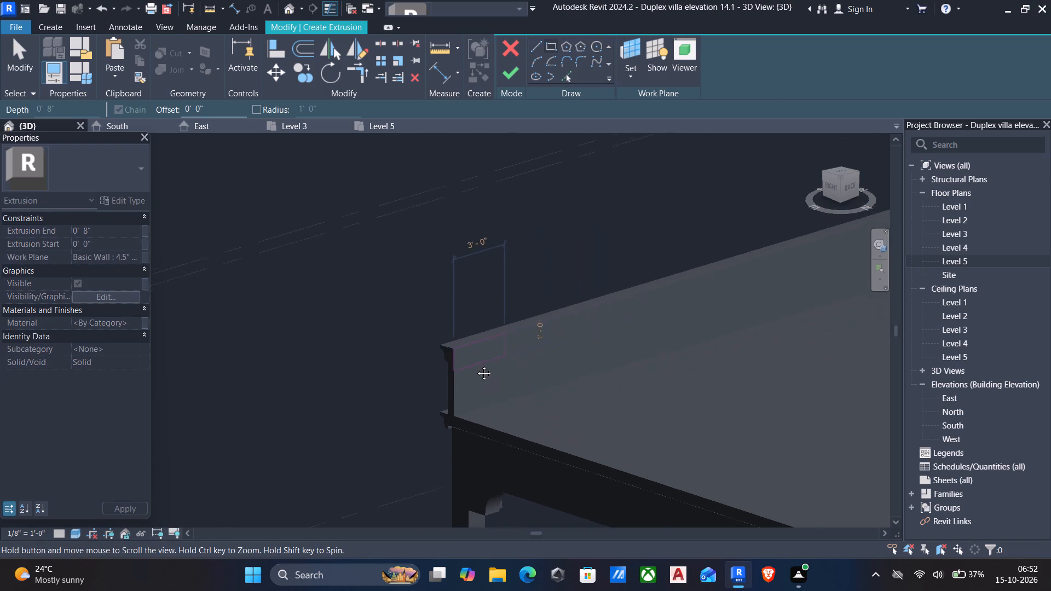
pyautogui.moveTo(476, 365); pyautogui.dragTo(382, 381, button='middle')
pyautogui.scroll(5, 801, 303)
pyautogui.moveTo(821, 295); pyautogui.dragTo(717, 336, button='middle')
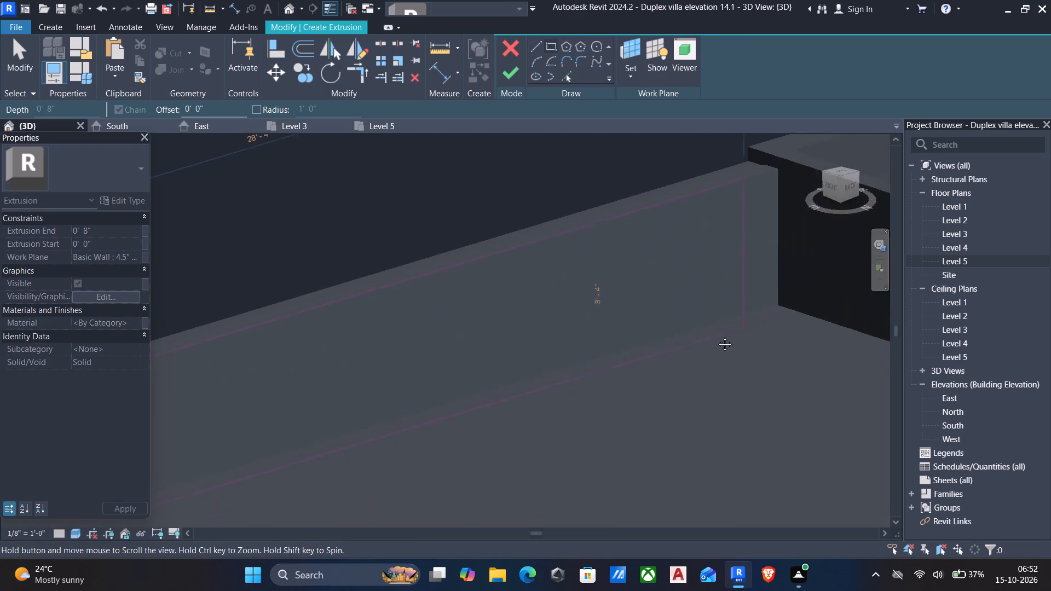
pyautogui.moveTo(717, 336); pyautogui.dragTo(611, 360, button='middle')
pyautogui.scroll(4, 615, 335)
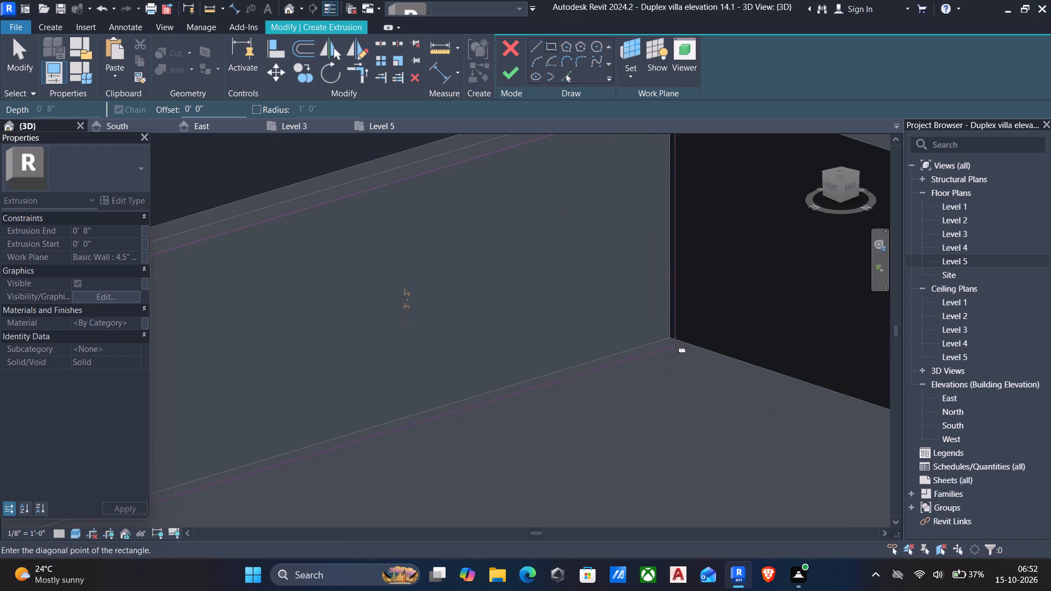
pyautogui.click(671, 340)
pyautogui.scroll(-6, 649, 297)
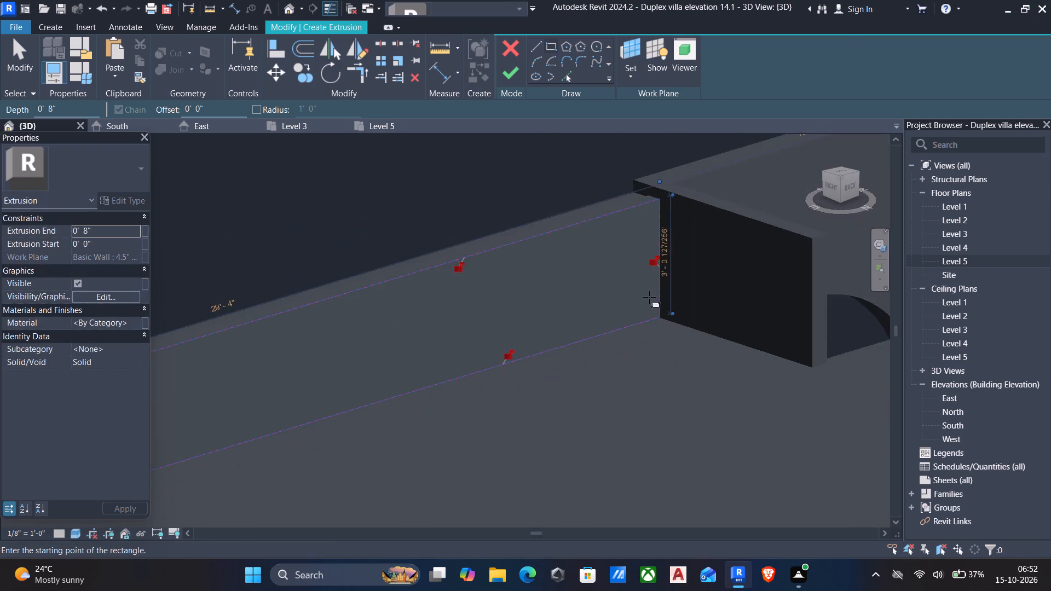
pyautogui.click(516, 73)
# In the right side view, stretch the extrusion's faces to form a thin panel against the parapet wall's outer face, with its inner end at -4 1/2".
pyautogui.scroll(-5, 477, 277)
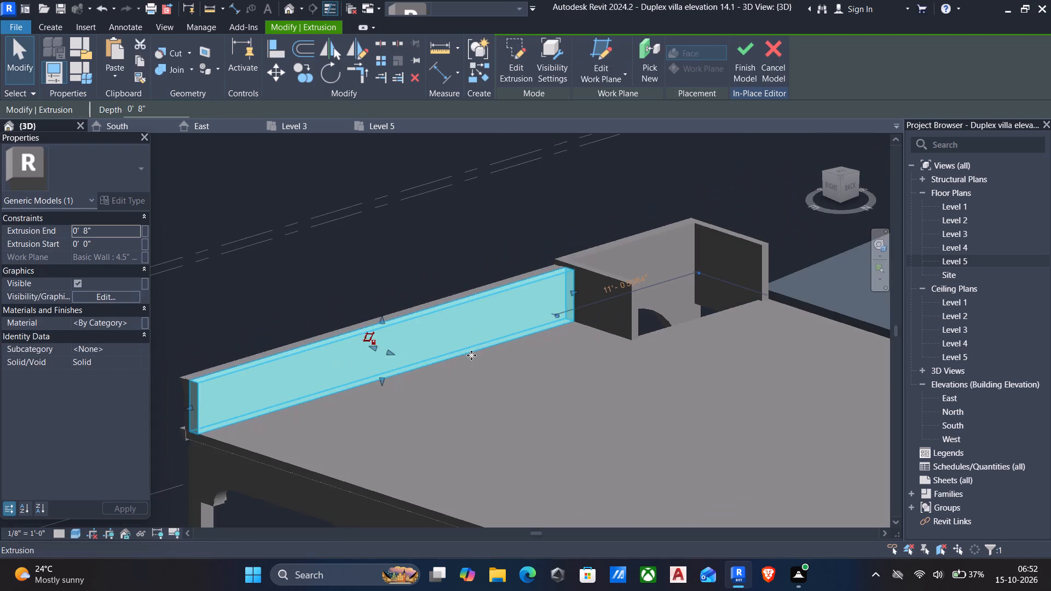
pyautogui.scroll(-4, 475, 351)
pyautogui.keyDown('shift'); pyautogui.moveTo(494, 397); pyautogui.dragTo(585, 363, button='middle'); pyautogui.keyUp('shift')
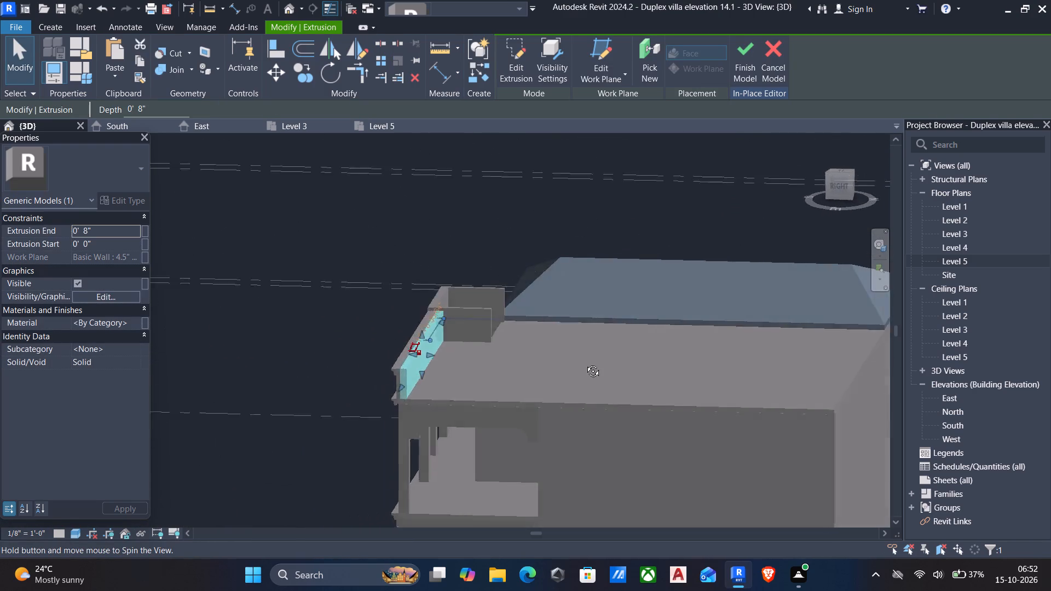
pyautogui.keyDown('shift'); pyautogui.moveTo(585, 363); pyautogui.dragTo(611, 328, button='middle'); pyautogui.keyUp('shift')
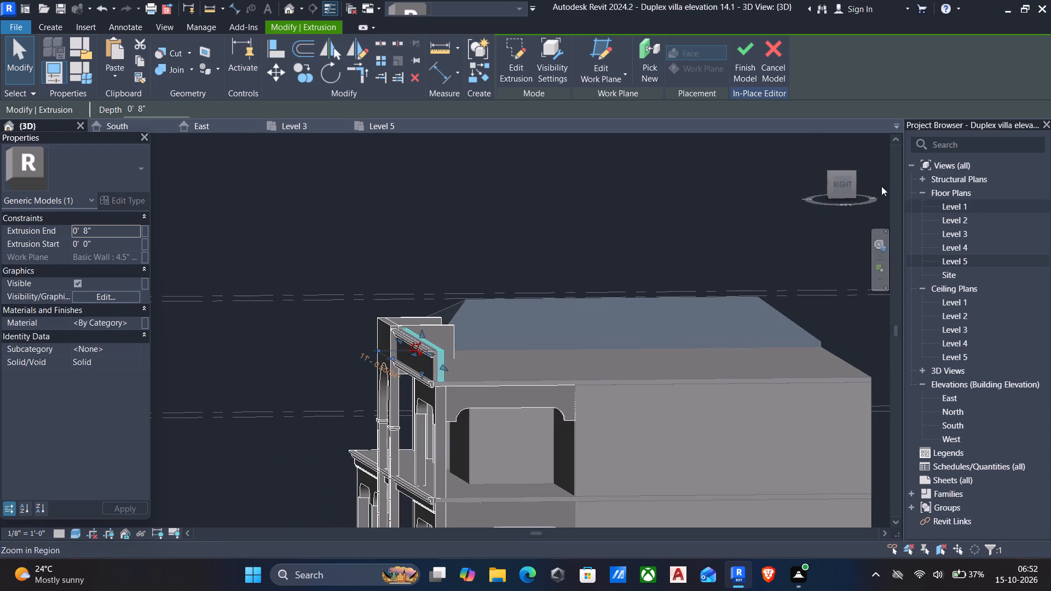
pyautogui.click(841, 186)
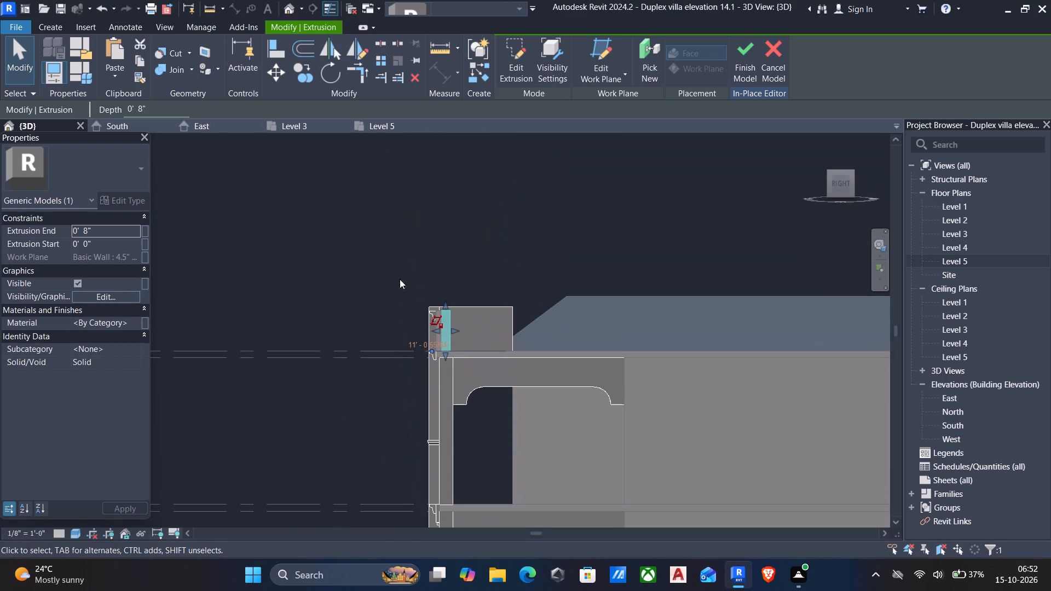
pyautogui.press('Escape')
pyautogui.scroll(3, 425, 325)
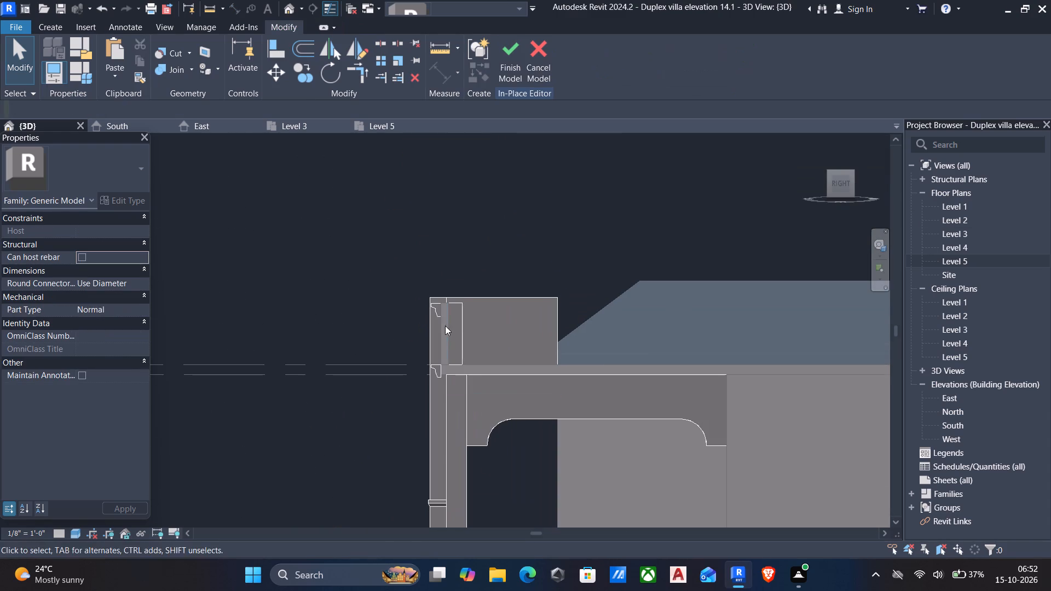
pyautogui.click(463, 325)
pyautogui.scroll(3, 448, 333)
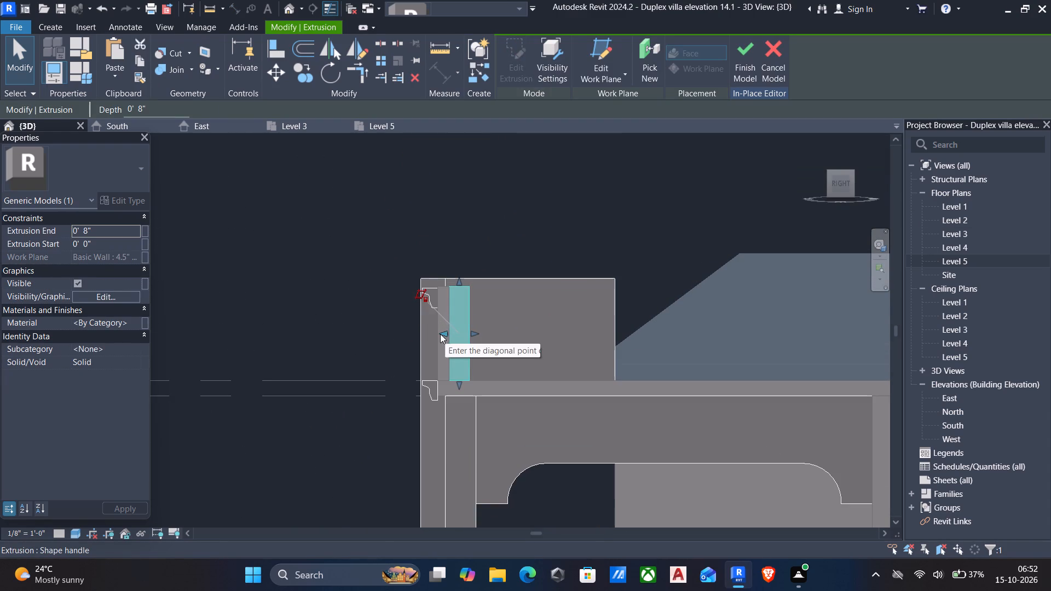
pyautogui.moveTo(440, 334); pyautogui.dragTo(406, 335)
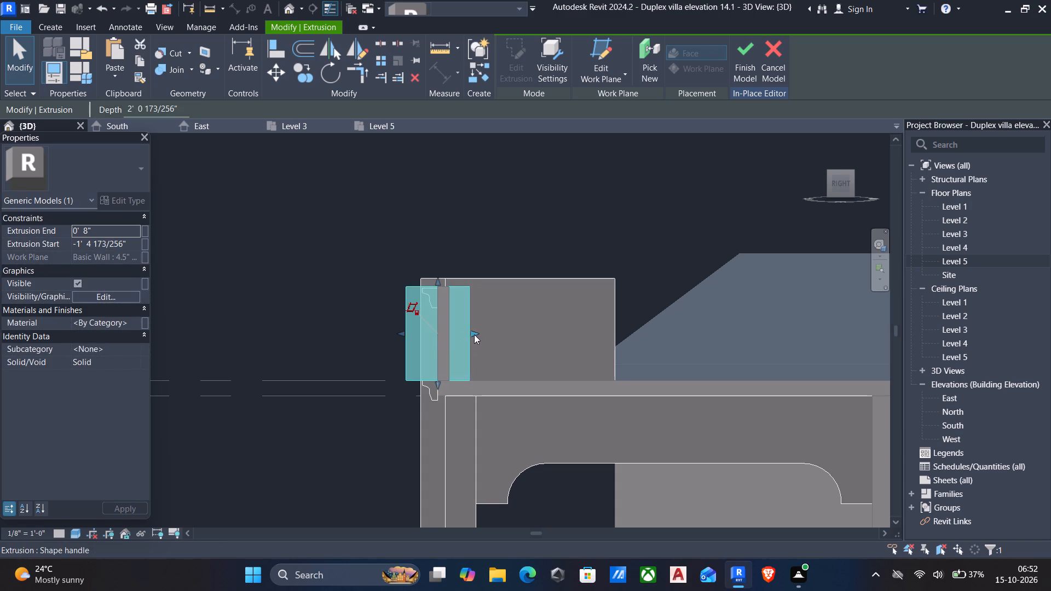
pyautogui.moveTo(474, 334); pyautogui.dragTo(434, 340)
pyautogui.scroll(4, 407, 331)
pyautogui.moveTo(402, 338); pyautogui.dragTo(413, 343)
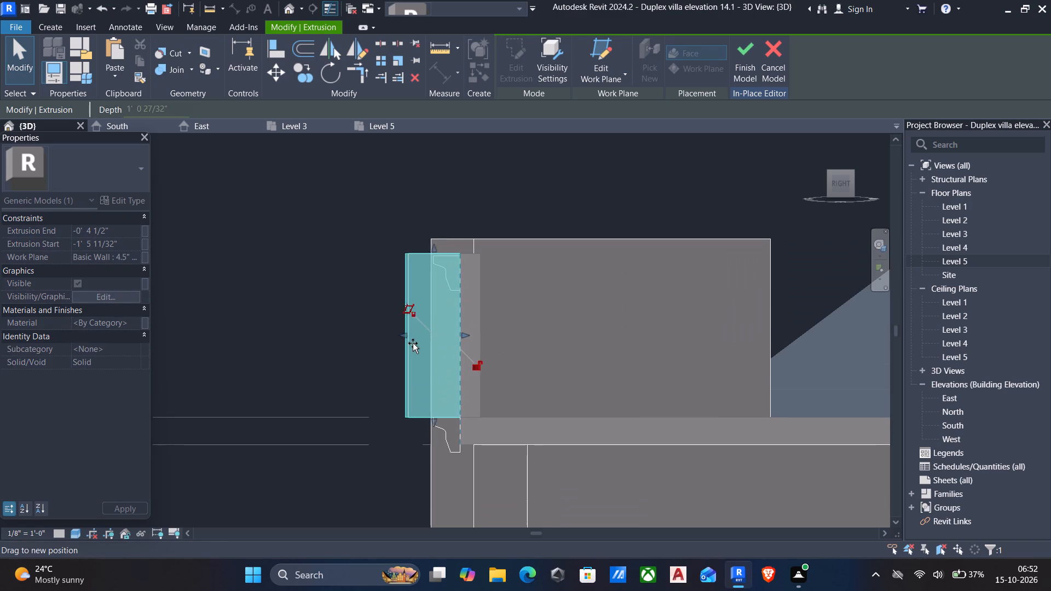
pyautogui.moveTo(413, 343); pyautogui.dragTo(445, 345)
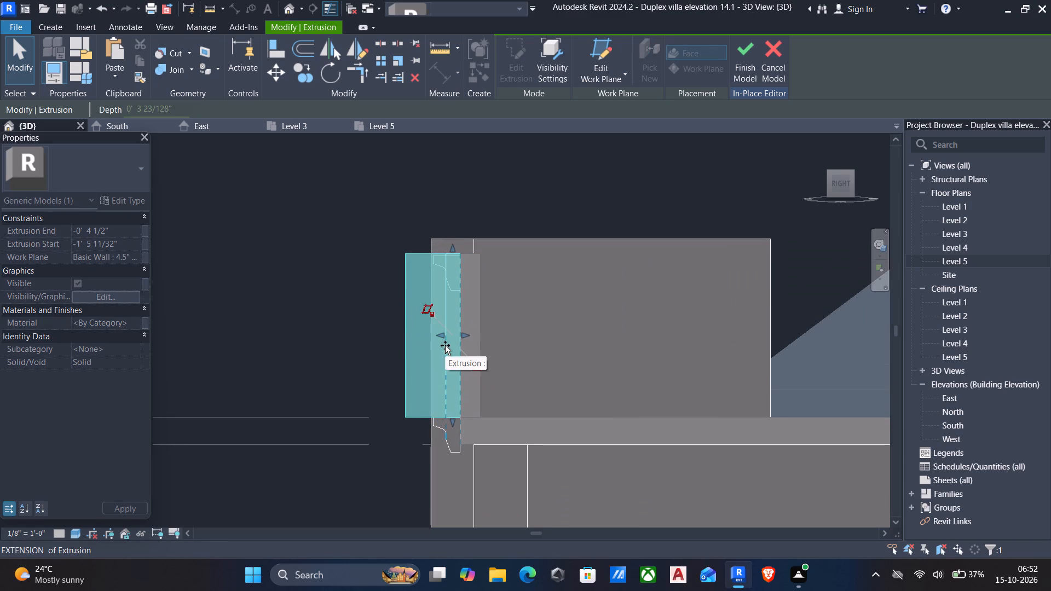
pyautogui.moveTo(445, 345); pyautogui.dragTo(457, 342)
pyautogui.scroll(5, 446, 345)
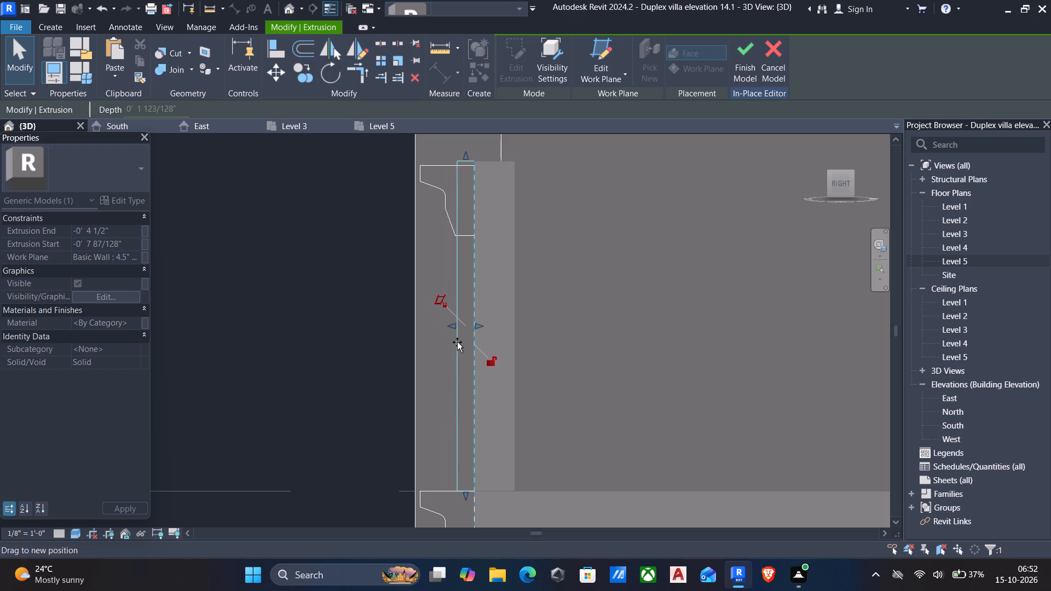
pyautogui.moveTo(457, 342); pyautogui.dragTo(466, 342)
pyautogui.press('Escape')
# Start an 8" deep void extrusion and, in the front view, sketch a vertical line about 1'-4" long on the parapet panel near the arched entrance tower.
pyautogui.scroll(-3, 425, 332)
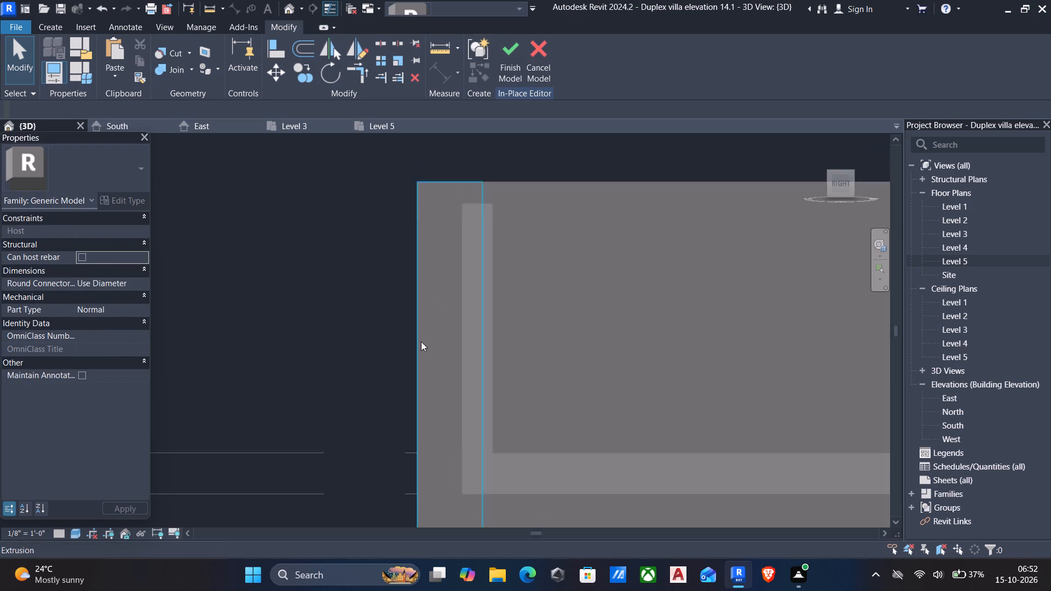
pyautogui.scroll(-3, 421, 341)
pyautogui.keyDown('shift'); pyautogui.moveTo(417, 384); pyautogui.dragTo(512, 426, button='middle'); pyautogui.keyUp('shift')
pyautogui.scroll(-7, 512, 426)
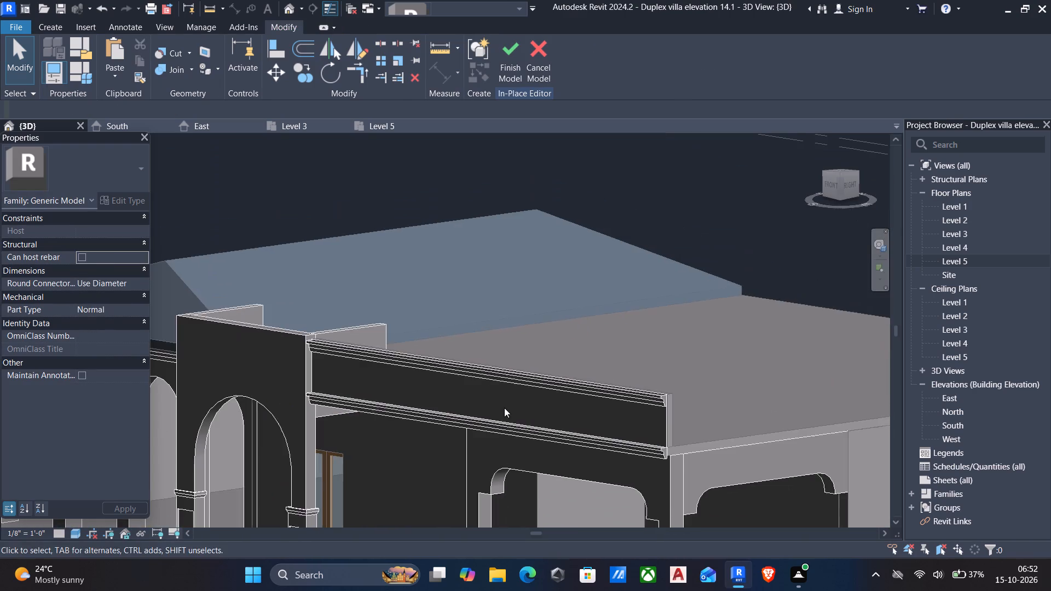
pyautogui.keyDown('shift'); pyautogui.moveTo(496, 407); pyautogui.dragTo(524, 402, button='middle'); pyautogui.keyUp('shift')
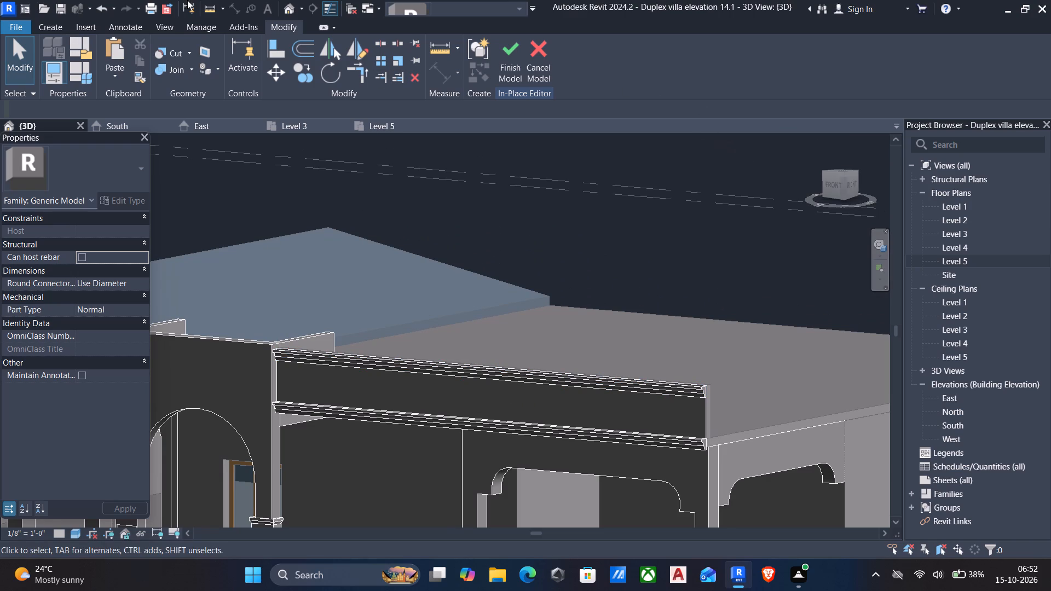
pyautogui.click(56, 32)
pyautogui.click(279, 71)
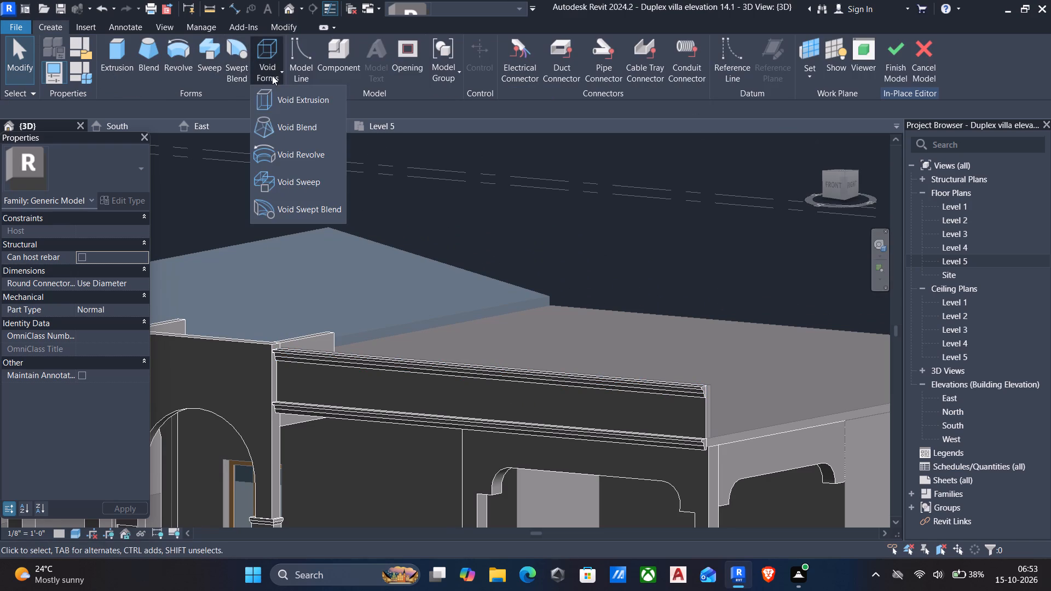
pyautogui.click(290, 102)
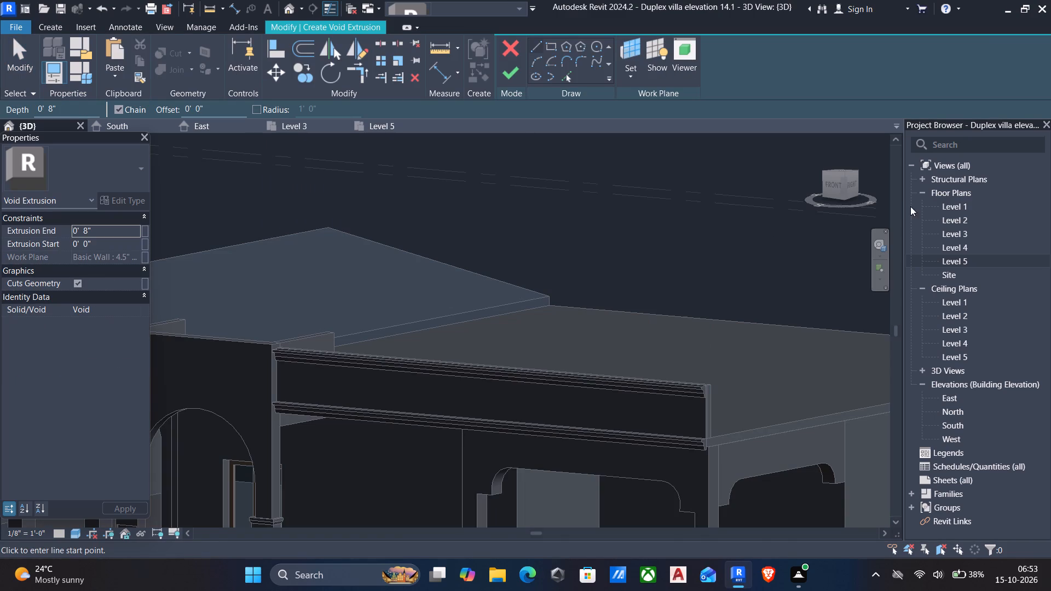
pyautogui.click(835, 183)
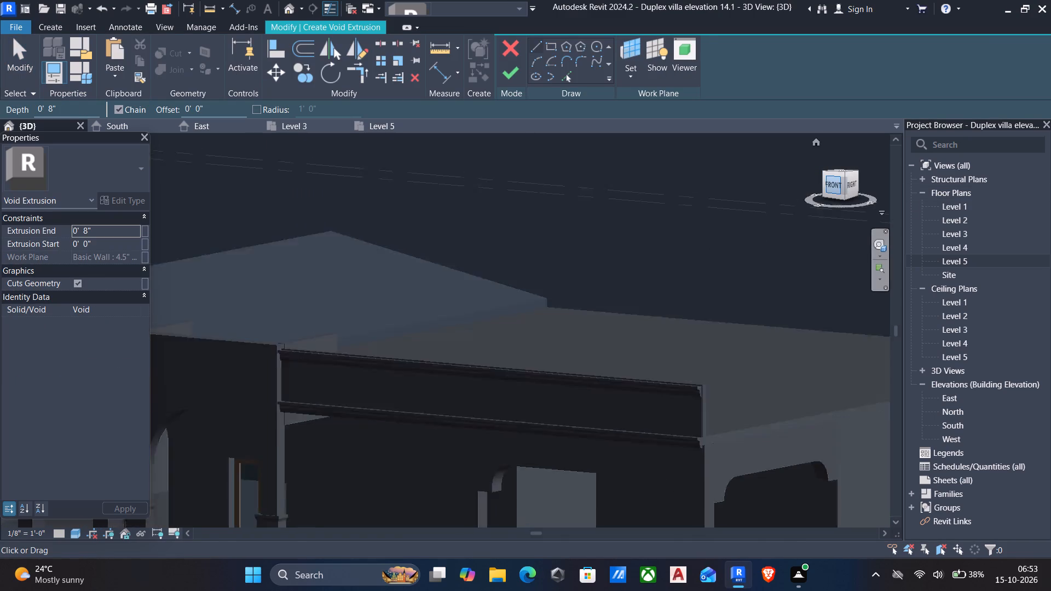
pyautogui.scroll(5, 422, 361)
pyautogui.scroll(4, 535, 254)
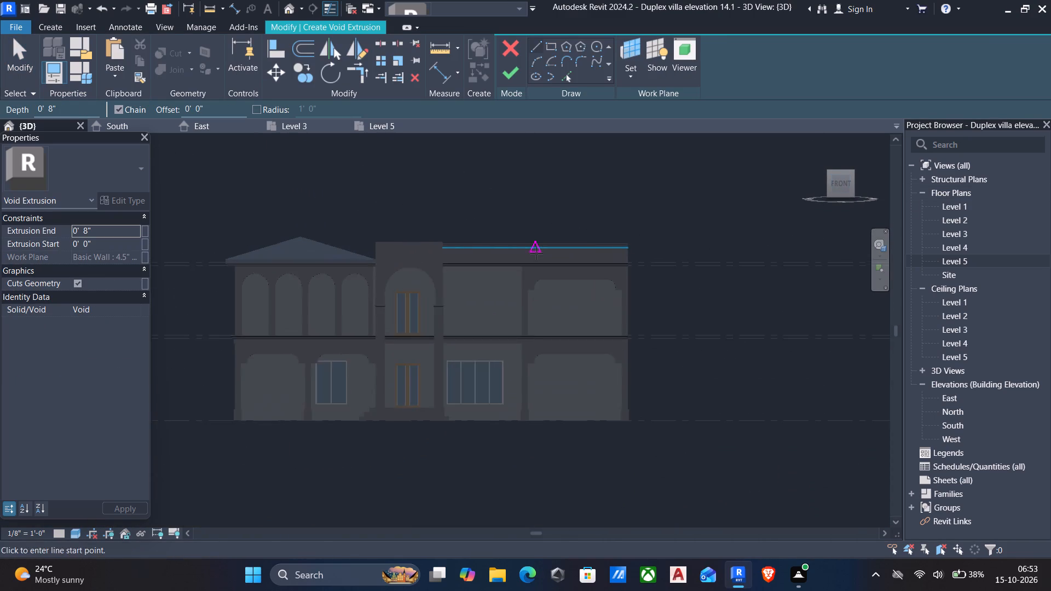
pyautogui.scroll(5, 536, 253)
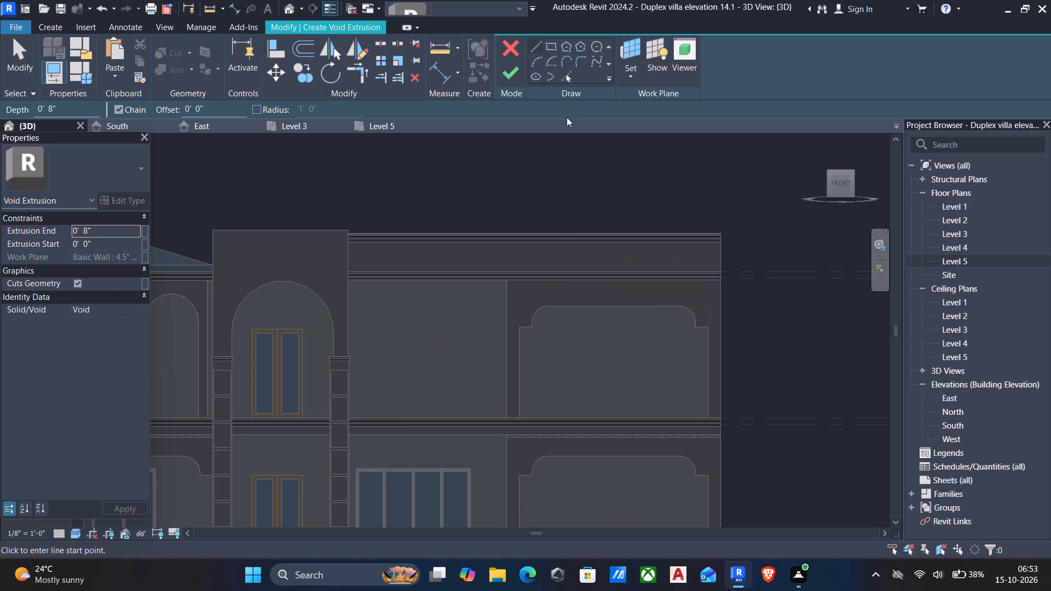
pyautogui.click(533, 43)
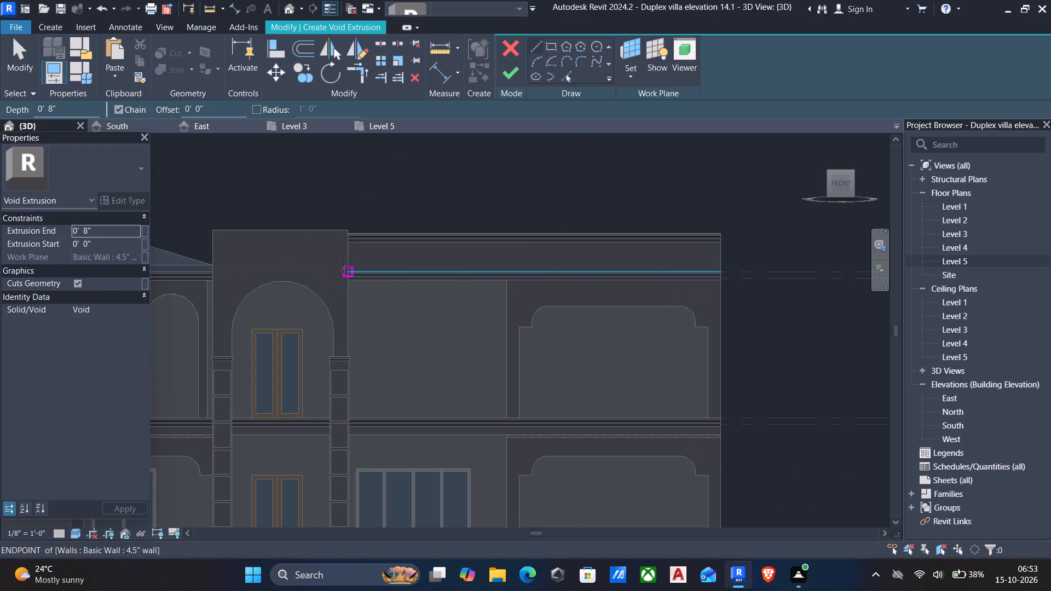
pyautogui.scroll(5, 349, 271)
pyautogui.scroll(5, 382, 239)
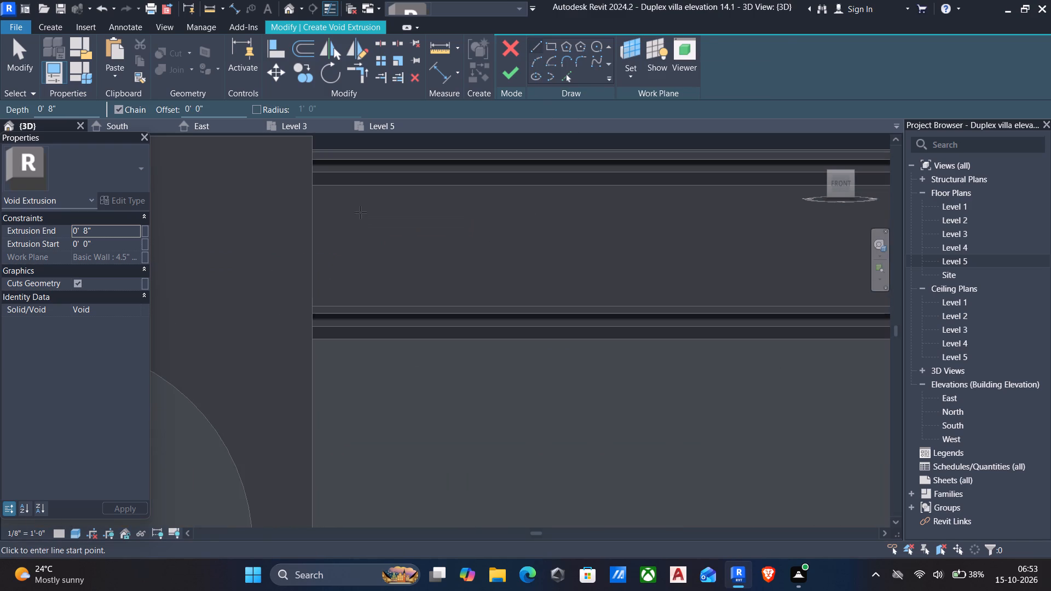
pyautogui.click(348, 213)
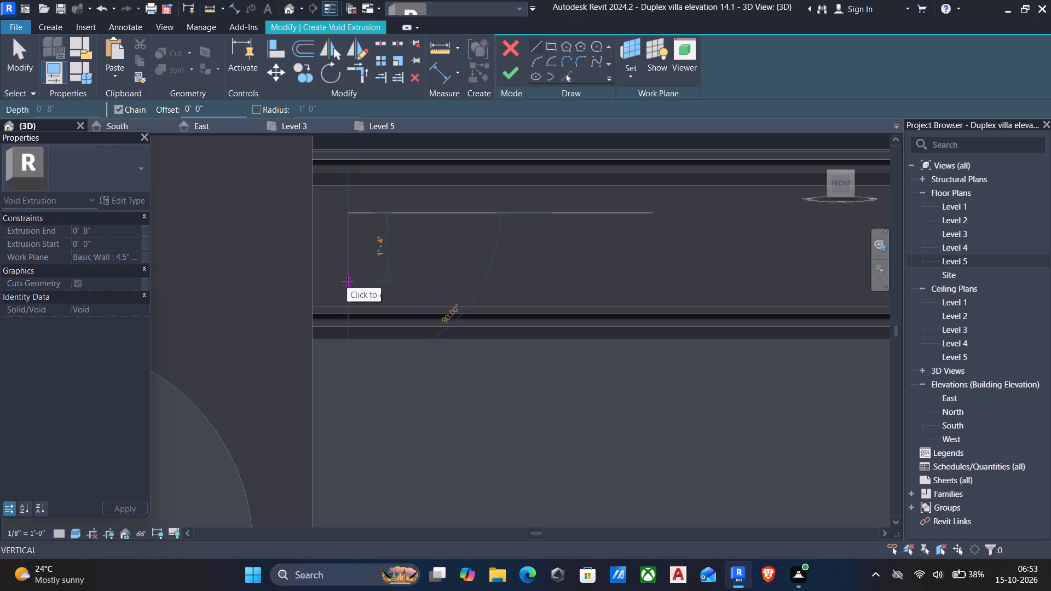
pyautogui.click(347, 282)
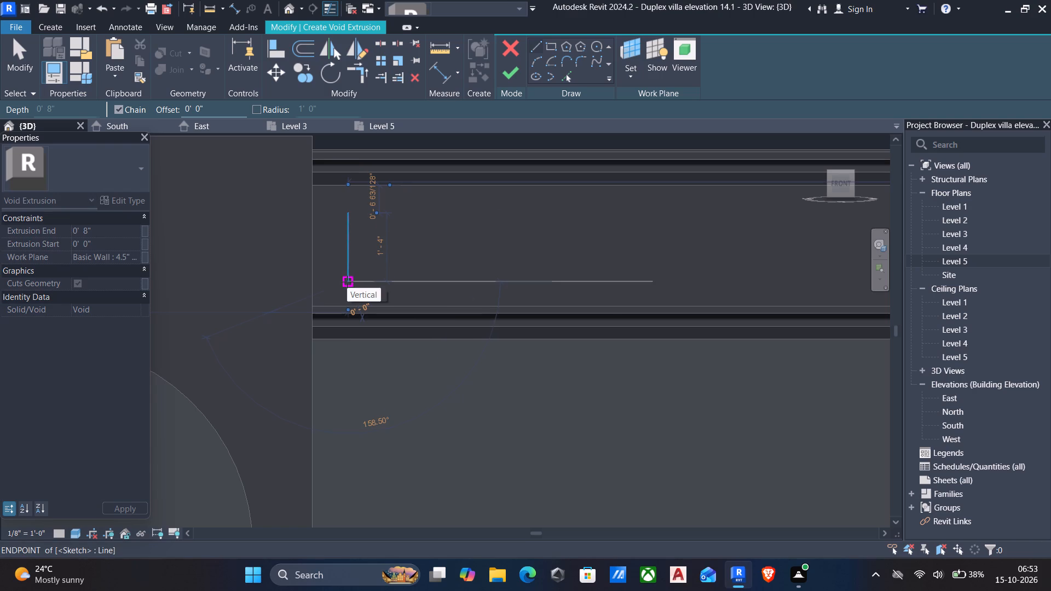
pyautogui.press('Escape')
pyautogui.press('Escape')
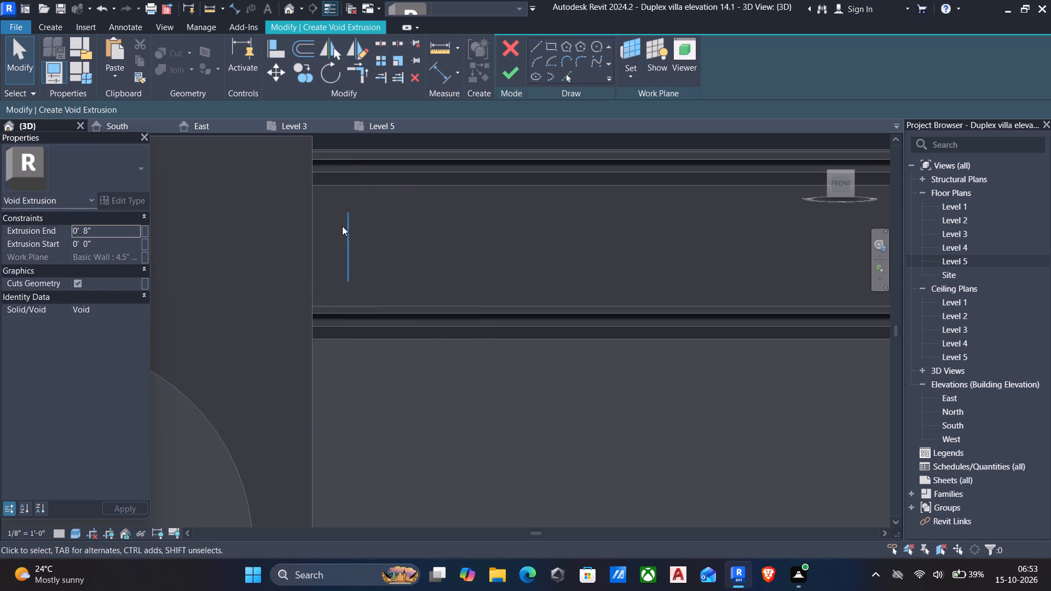
# Stretch both ends of the vertical sketch line to make it 1'-8" long.
pyautogui.click(344, 226)
pyautogui.scroll(5, 347, 218)
pyautogui.moveTo(347, 207); pyautogui.dragTo(349, 203)
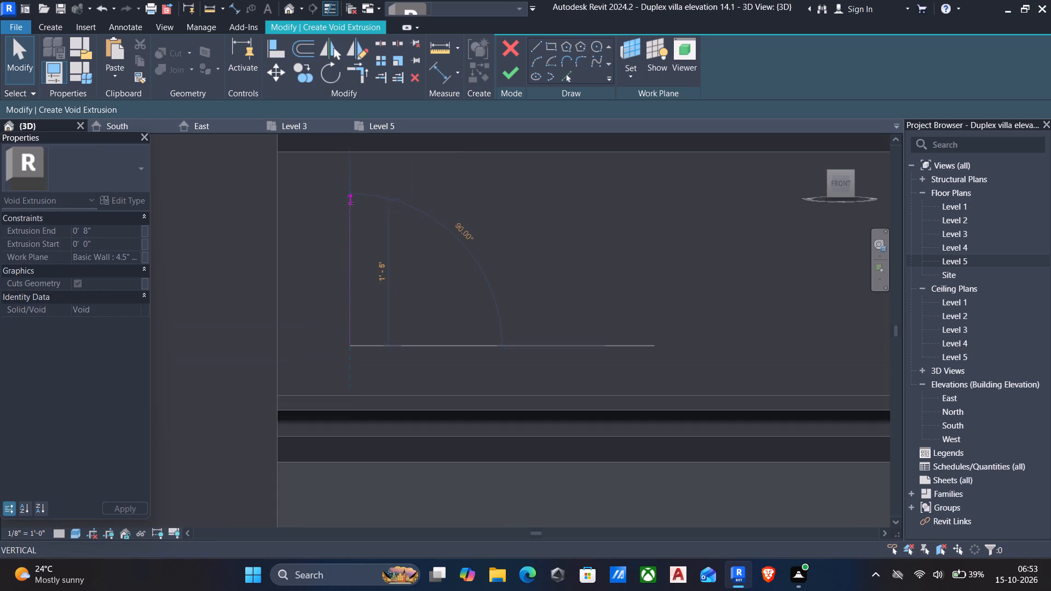
pyautogui.moveTo(349, 203); pyautogui.dragTo(352, 193)
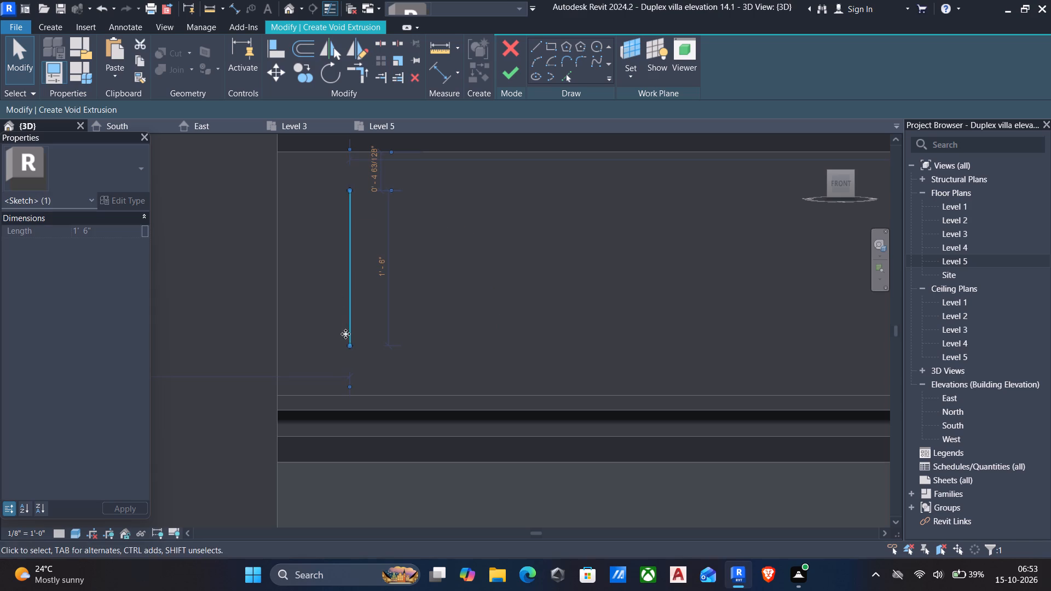
pyautogui.scroll(1, 349, 343)
pyautogui.moveTo(349, 343); pyautogui.dragTo(348, 362)
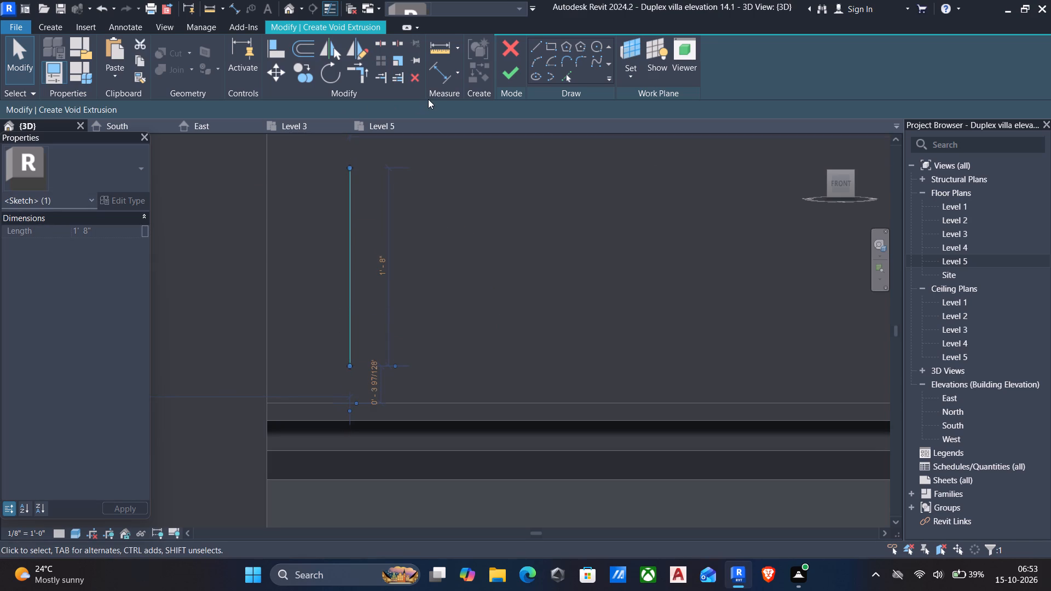
pyautogui.press('Escape')
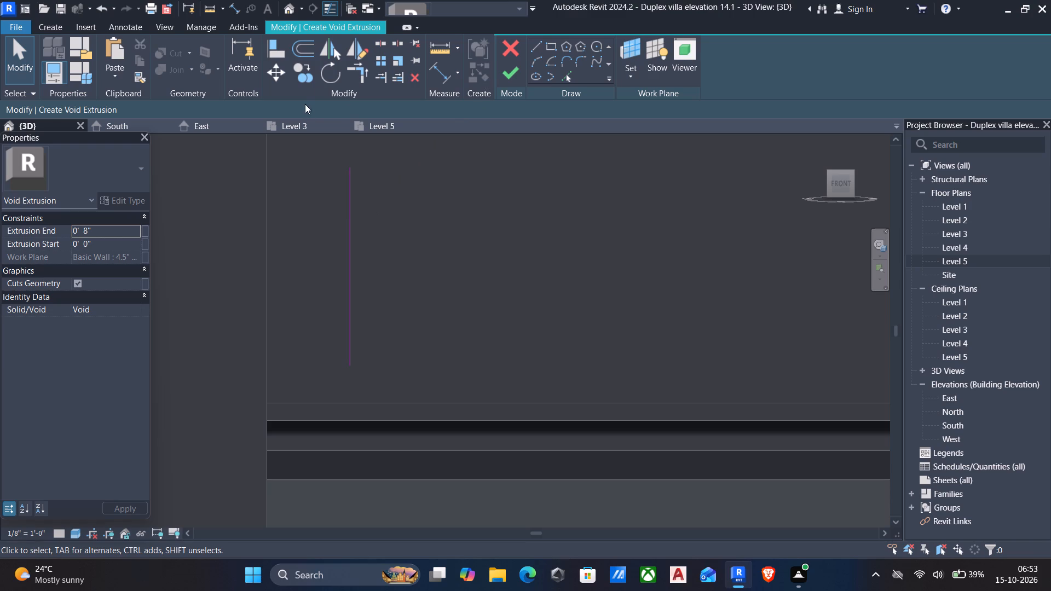
# Draw a second 1'-8" vertical line parallel to the first, offset 6" away from the entrance tower.
pyautogui.click(348, 205)
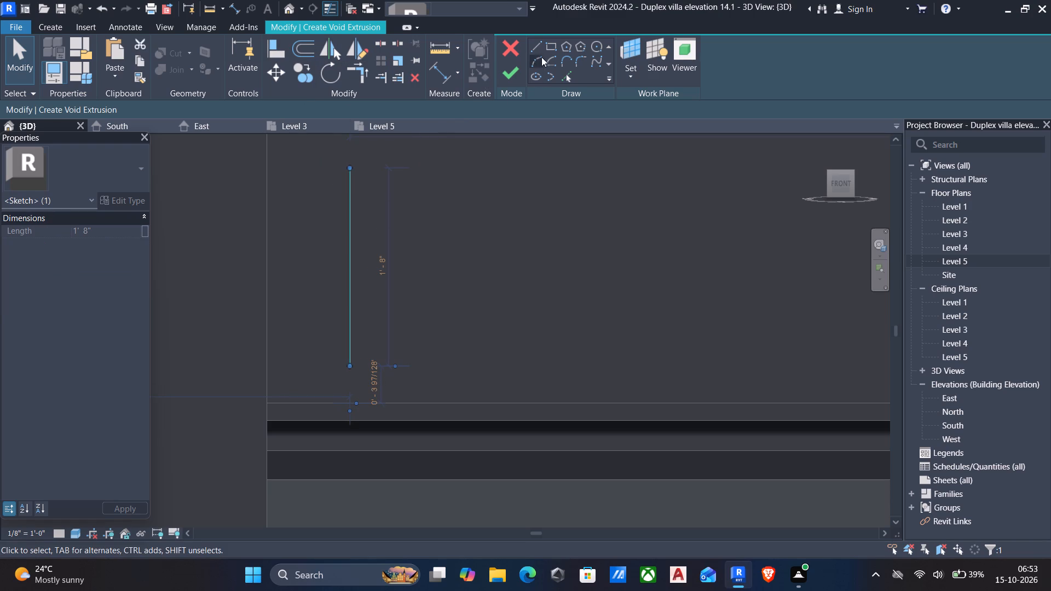
pyautogui.click(532, 46)
pyautogui.moveTo(233, 109); pyautogui.dragTo(152, 118)
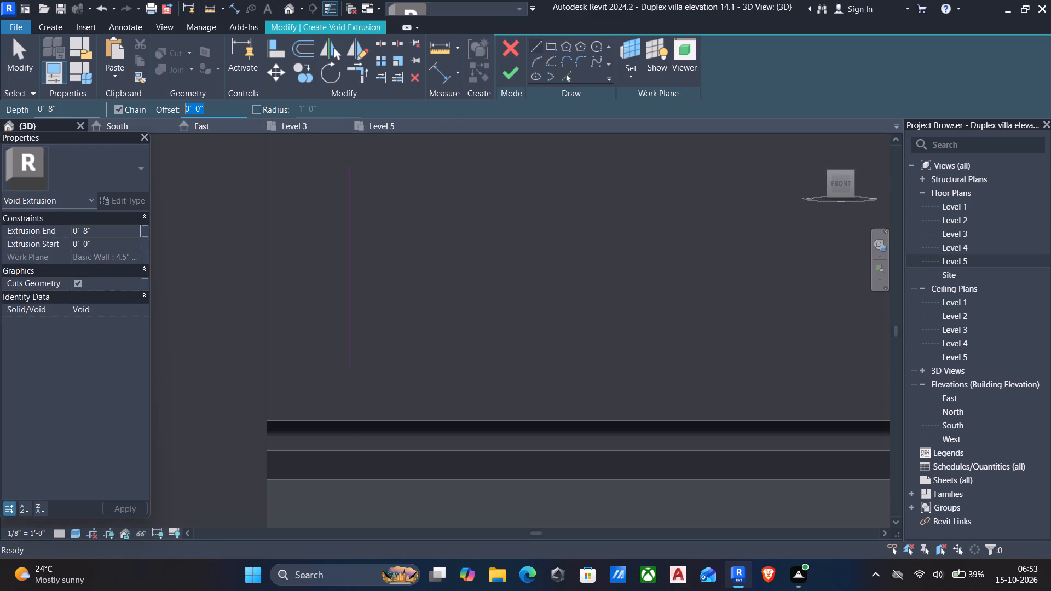
pyautogui.moveTo(152, 118); pyautogui.dragTo(151, 118)
pyautogui.write('6"')
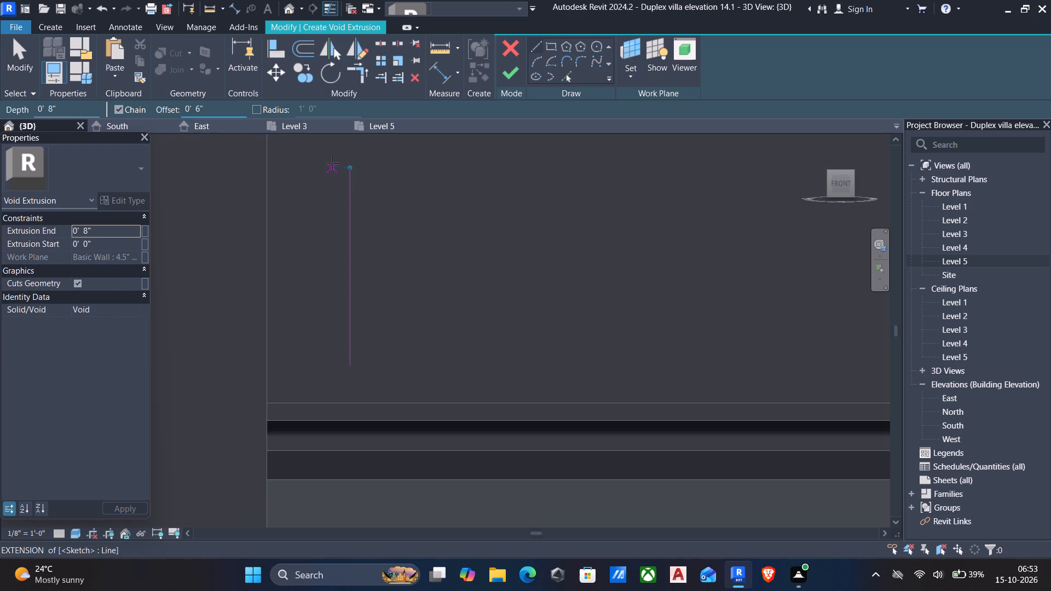
pyautogui.click(346, 169)
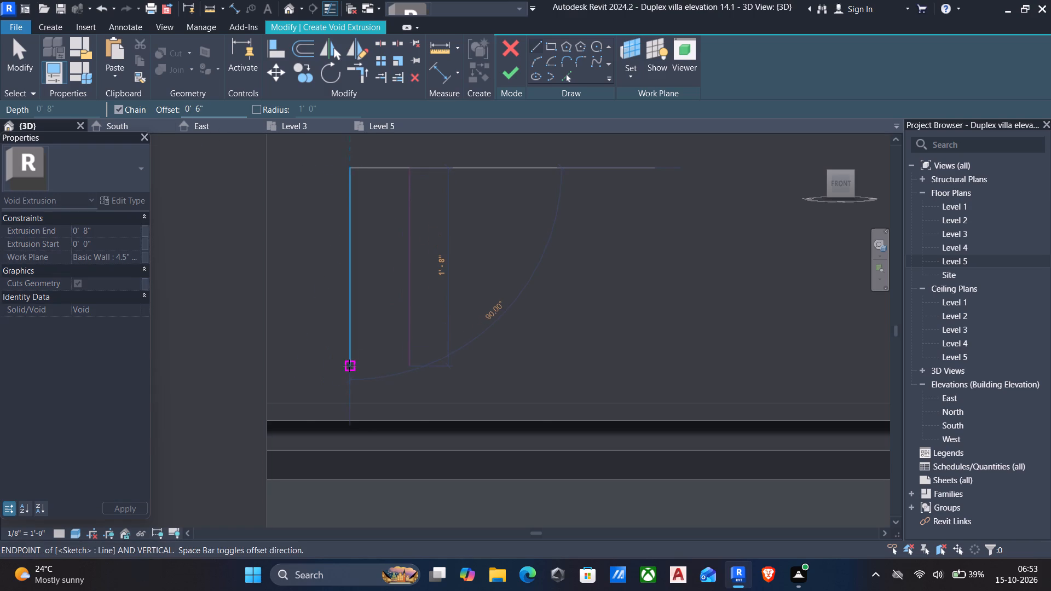
pyautogui.click(349, 367)
pyautogui.press('Escape')
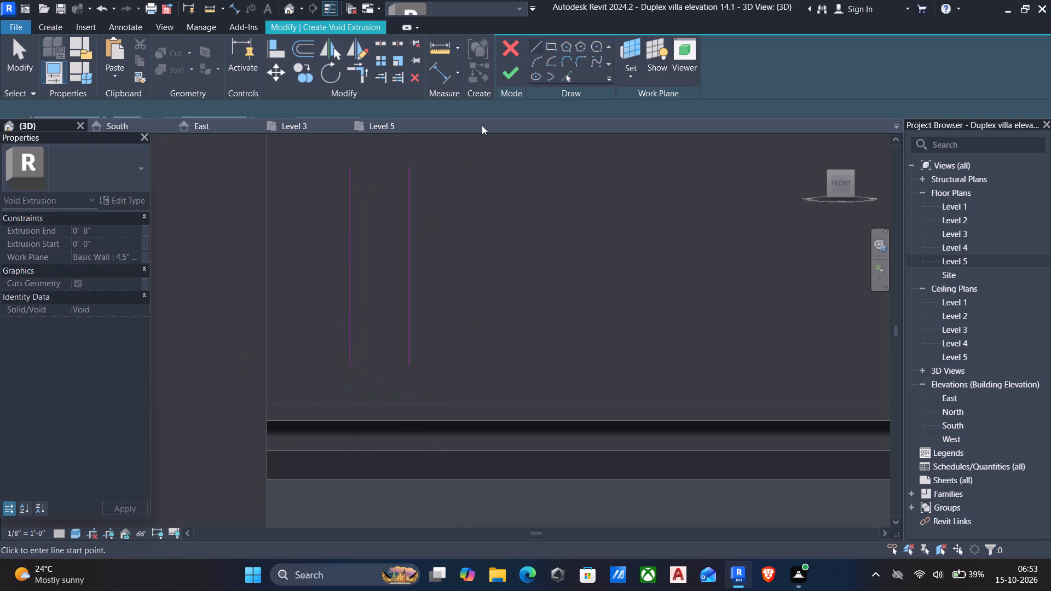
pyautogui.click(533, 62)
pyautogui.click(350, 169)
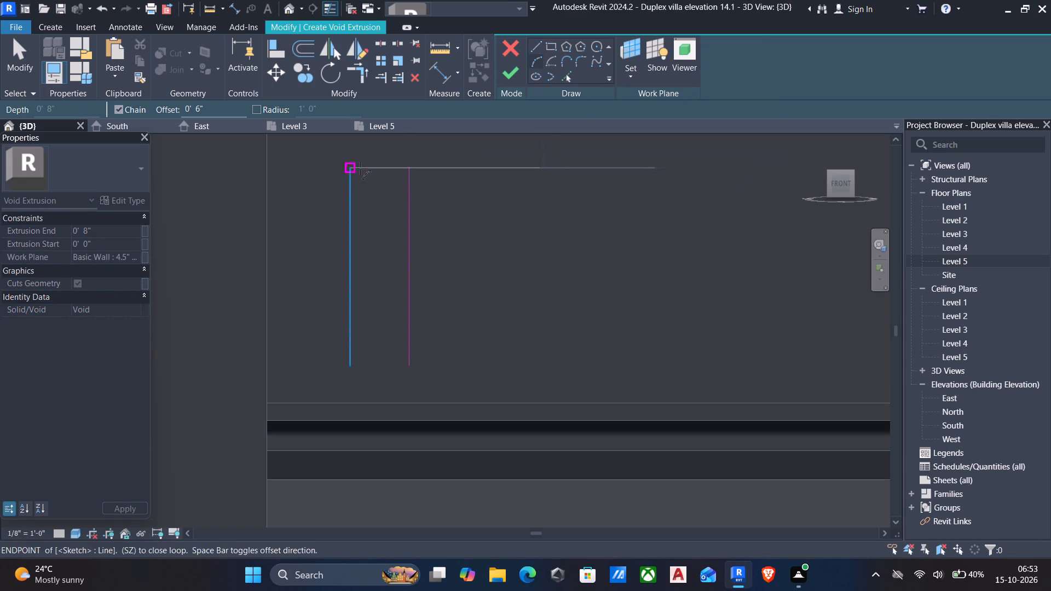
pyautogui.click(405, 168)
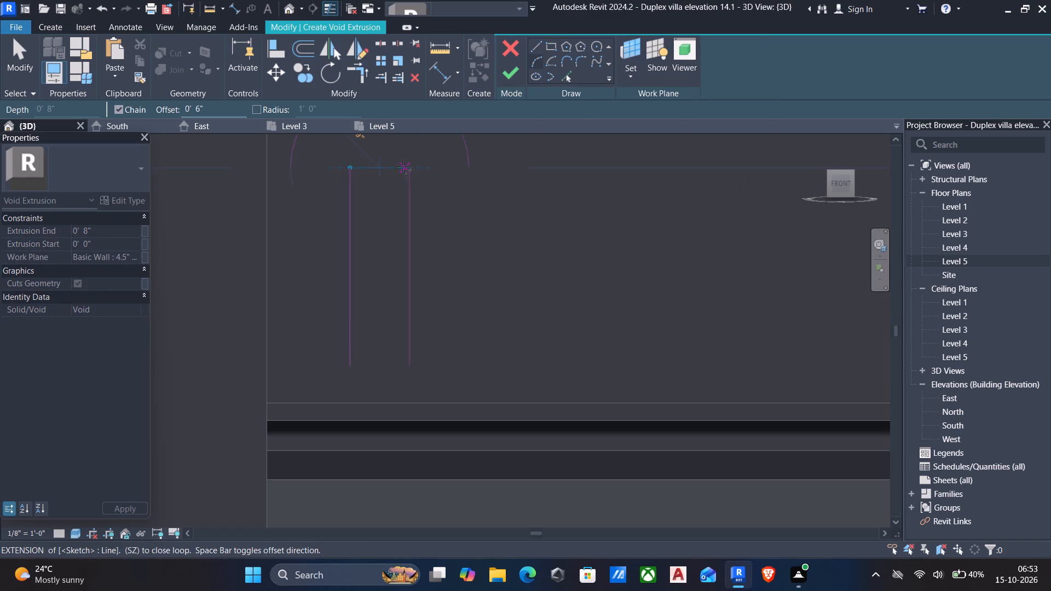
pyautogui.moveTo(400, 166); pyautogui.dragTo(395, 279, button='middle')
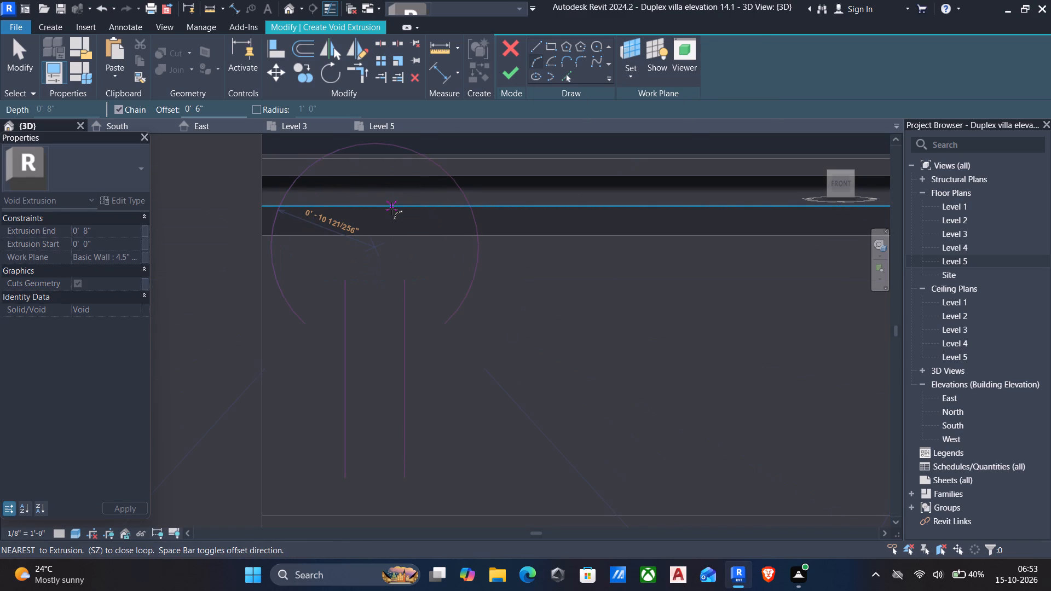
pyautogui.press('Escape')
# Reset the offset to 0 and join the upper ends of the two vertical lines with a semicircular start-end-radius arc of 3" radius.
pyautogui.moveTo(232, 107); pyautogui.dragTo(103, 117)
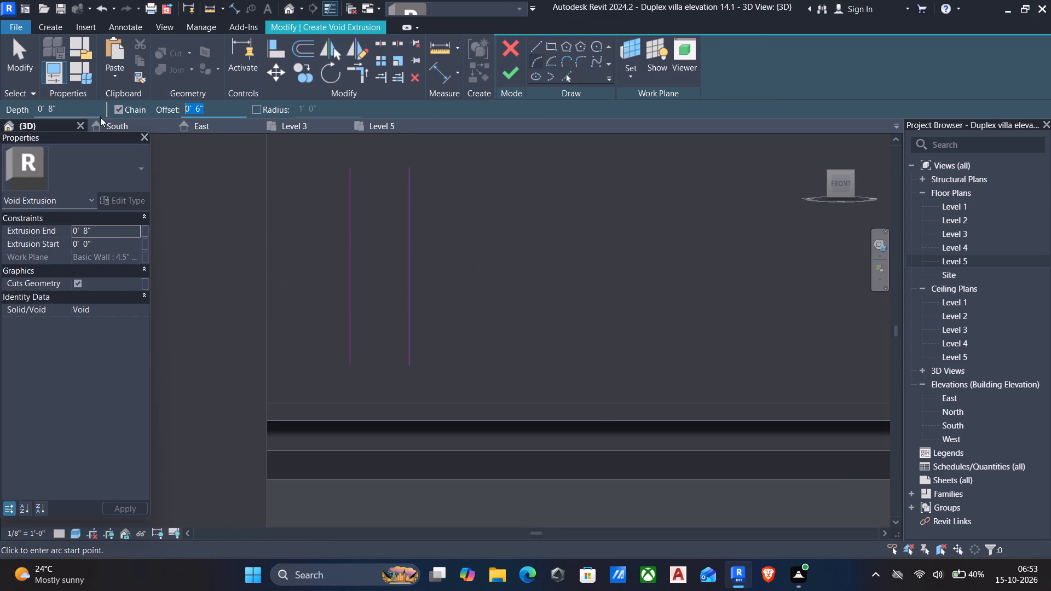
pyautogui.press('0')
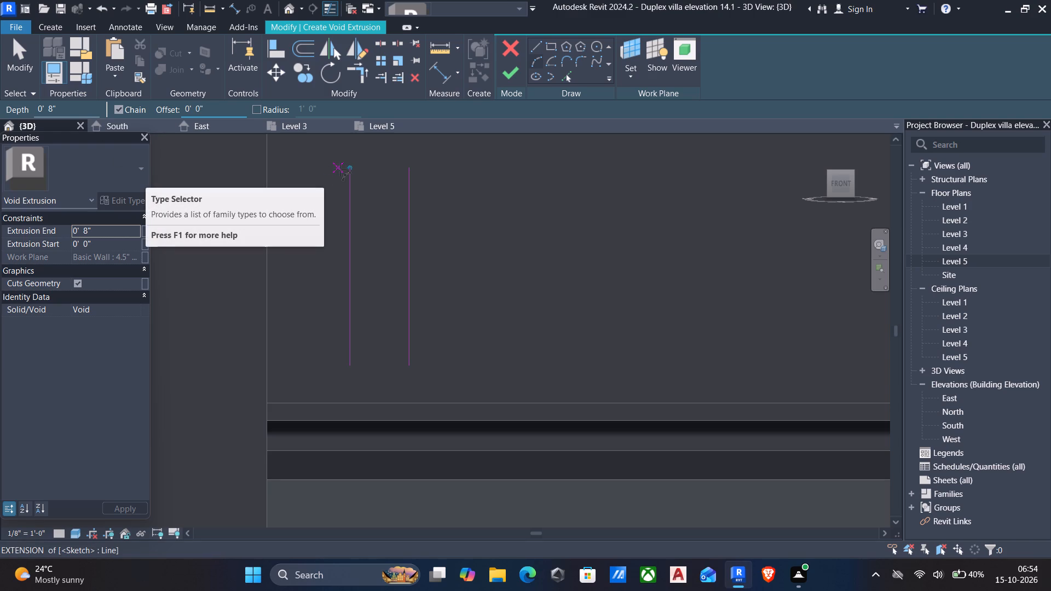
pyautogui.click(347, 169)
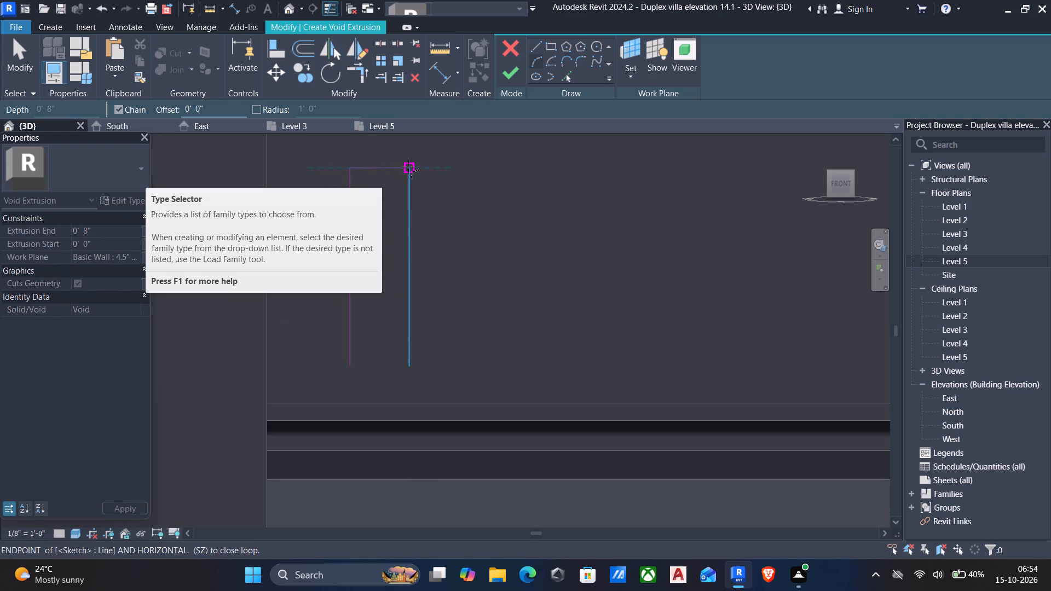
pyautogui.click(408, 167)
pyautogui.moveTo(376, 151); pyautogui.dragTo(383, 239, button='middle')
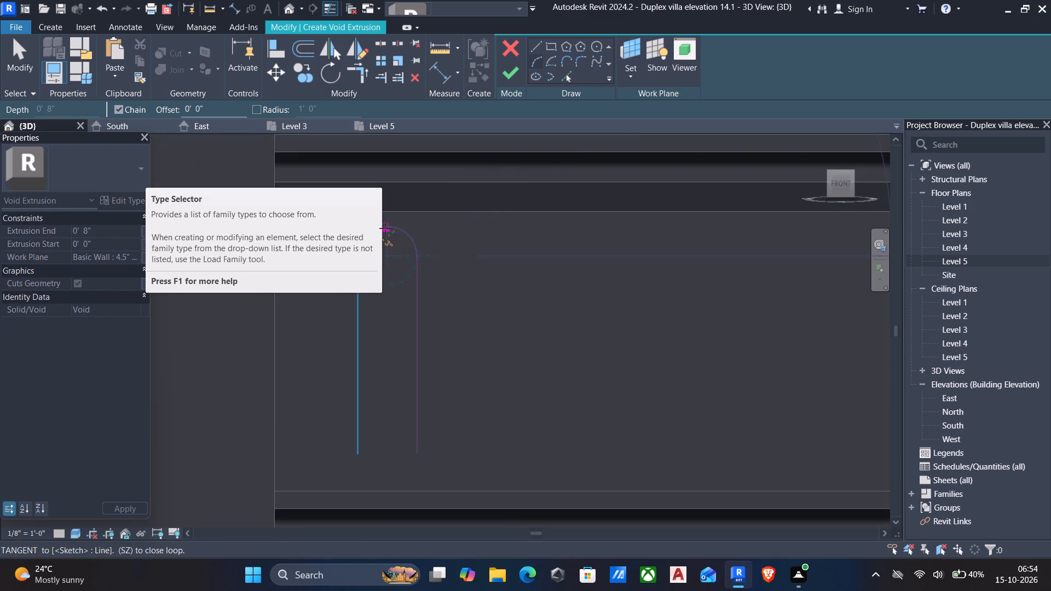
pyautogui.moveTo(385, 228); pyautogui.dragTo(470, 264, button='middle')
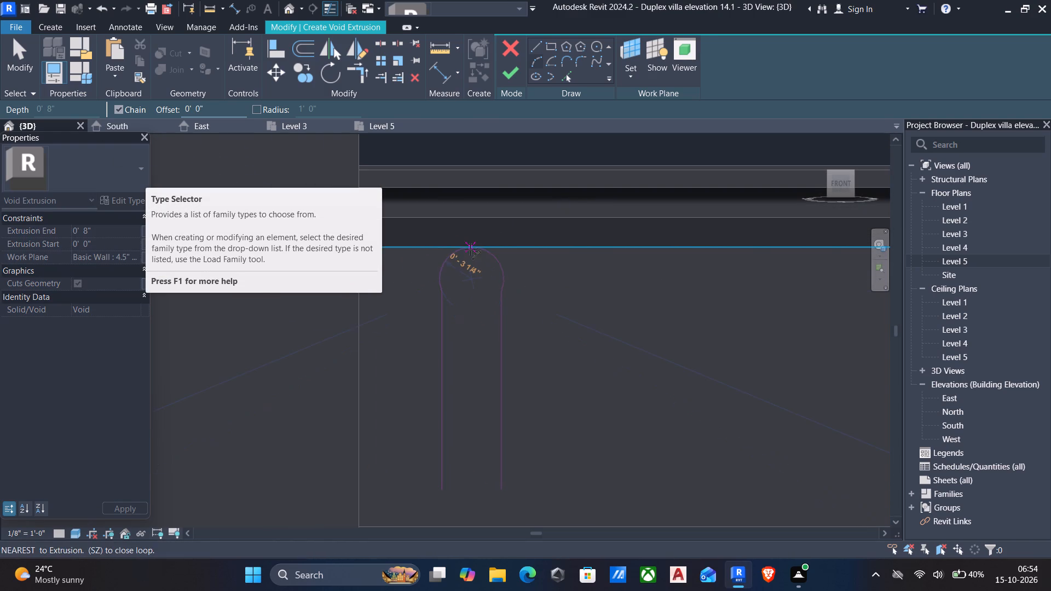
pyautogui.click(471, 259)
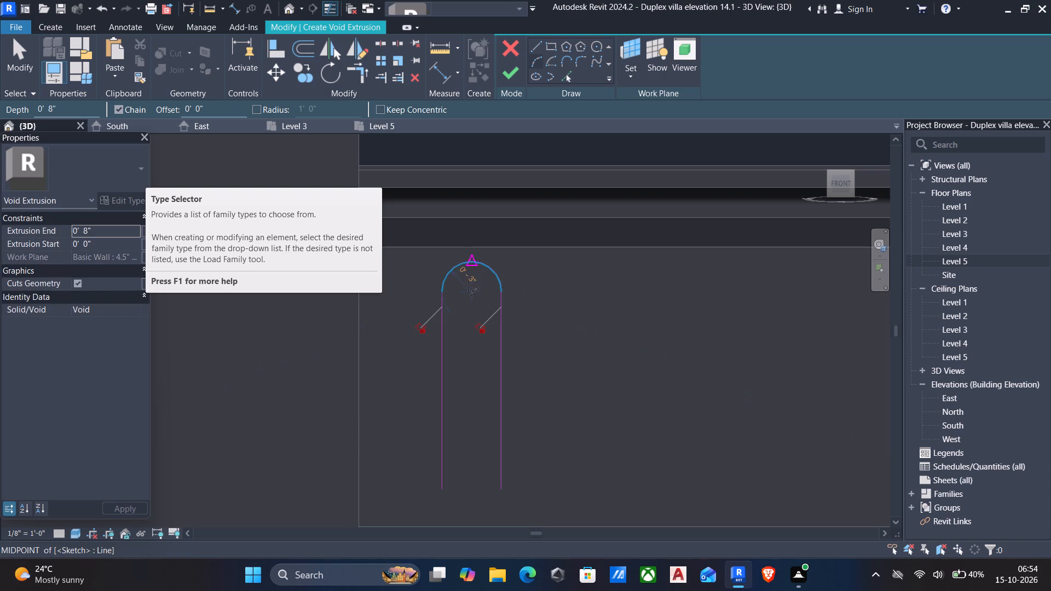
pyautogui.press('Escape')
pyautogui.press('Escape')
# Mirror the semicircular top arc about the horizontal axis through the midpoints of the two vertical lines to close the slot outline.
pyautogui.moveTo(461, 428); pyautogui.dragTo(436, 350, button='middle')
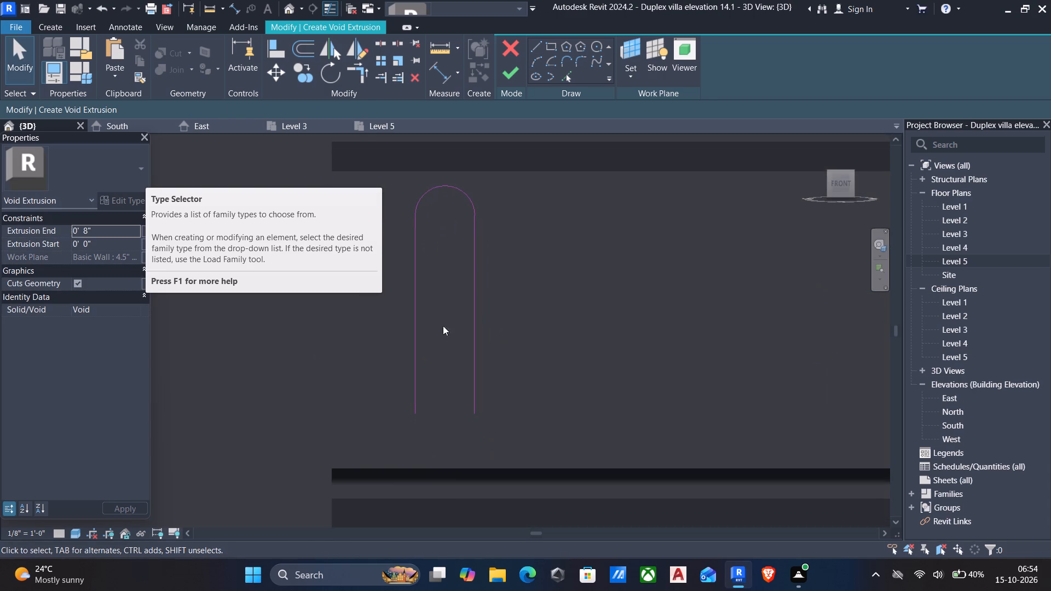
pyautogui.press('Escape')
pyautogui.moveTo(406, 168); pyautogui.dragTo(511, 250)
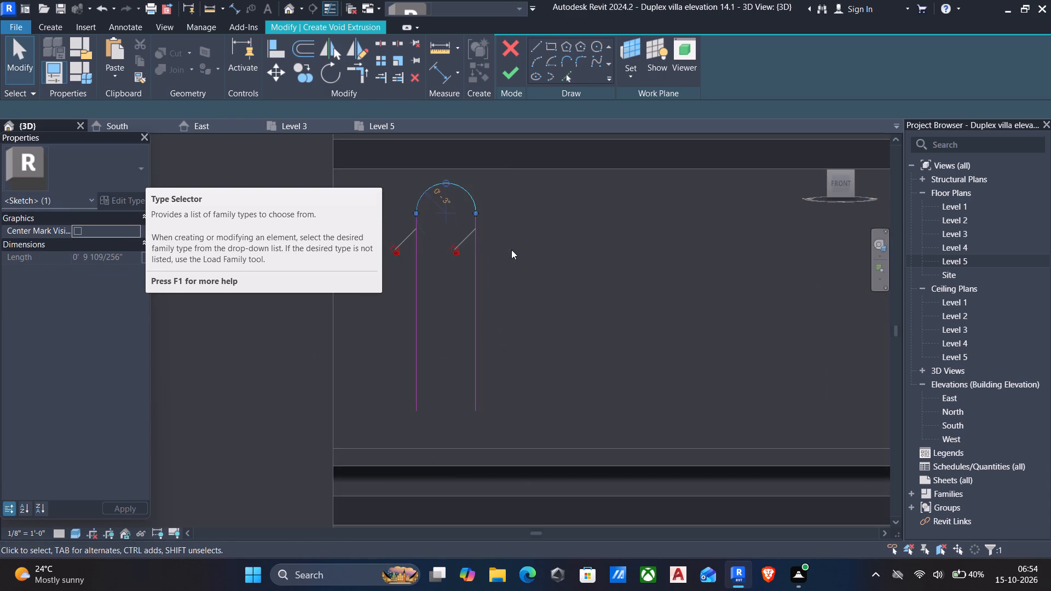
pyautogui.press('d')
pyautogui.press('m')
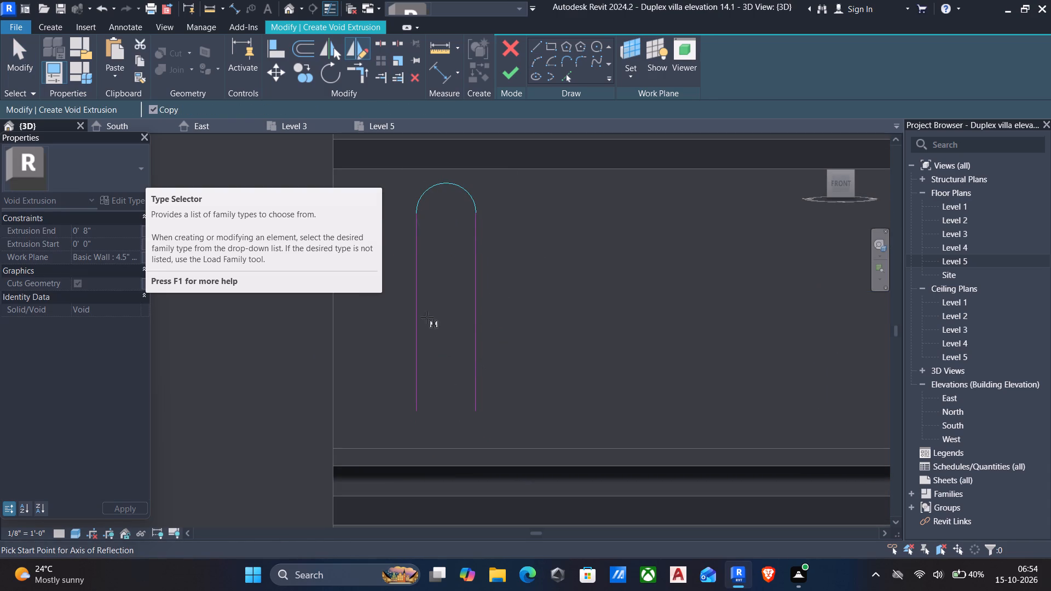
pyautogui.click(417, 314)
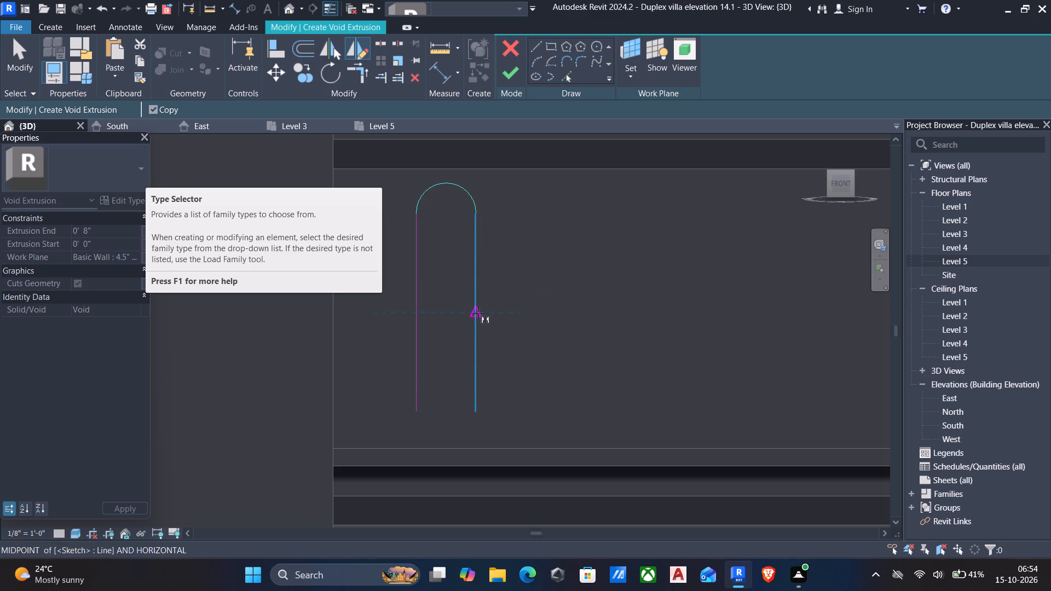
pyautogui.click(478, 313)
pyautogui.press('Escape')
pyautogui.moveTo(574, 331); pyautogui.dragTo(581, 322, button='middle')
pyautogui.press('Escape')
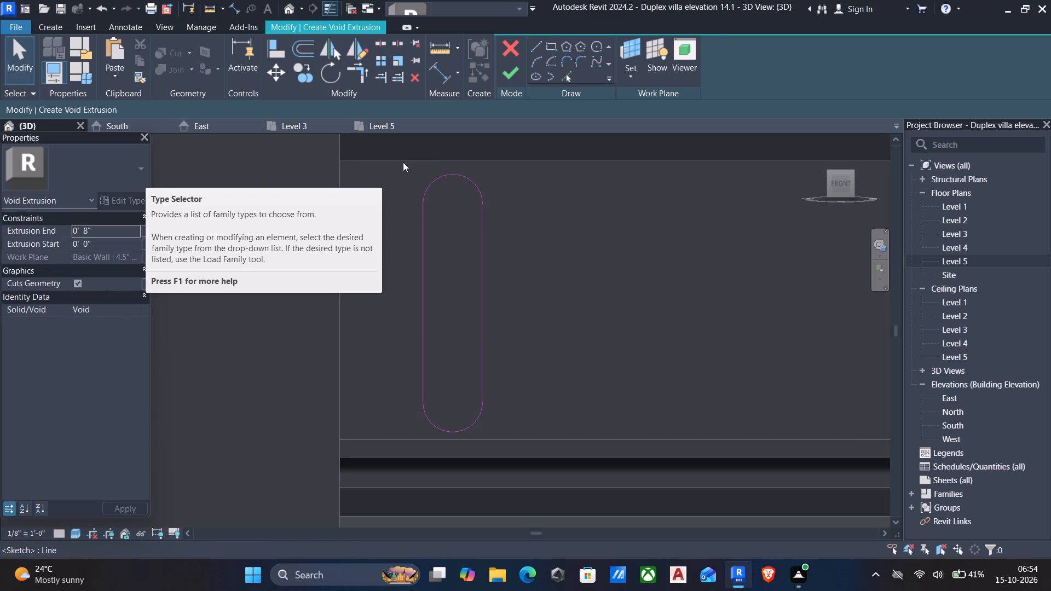
# Shorten the slot by nudging its upper arc down two increments and its lower arc up three increments.
pyautogui.click(450, 177)
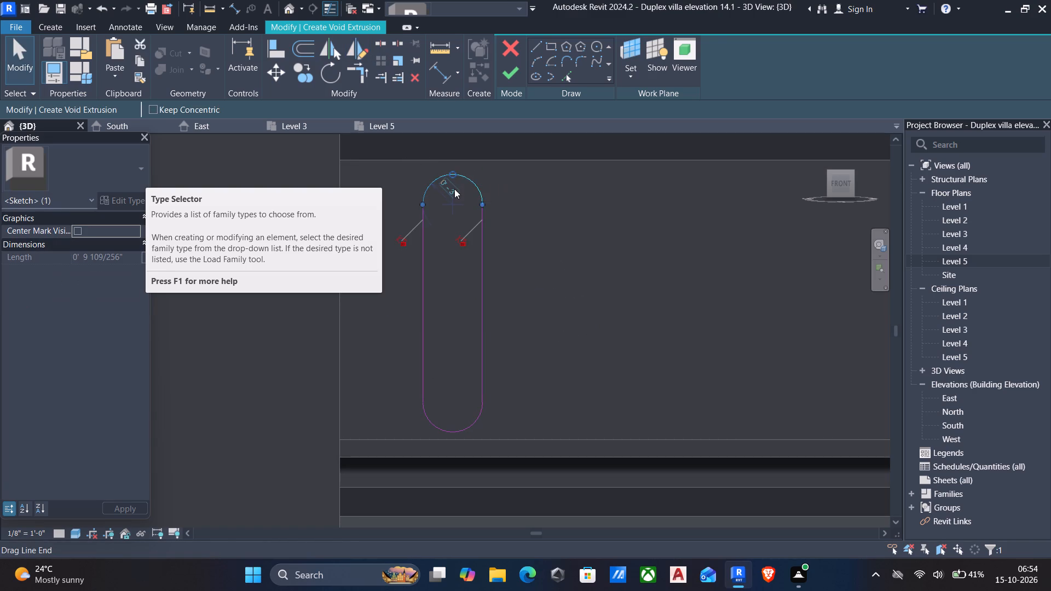
pyautogui.press('Down')
pyautogui.press('Down')
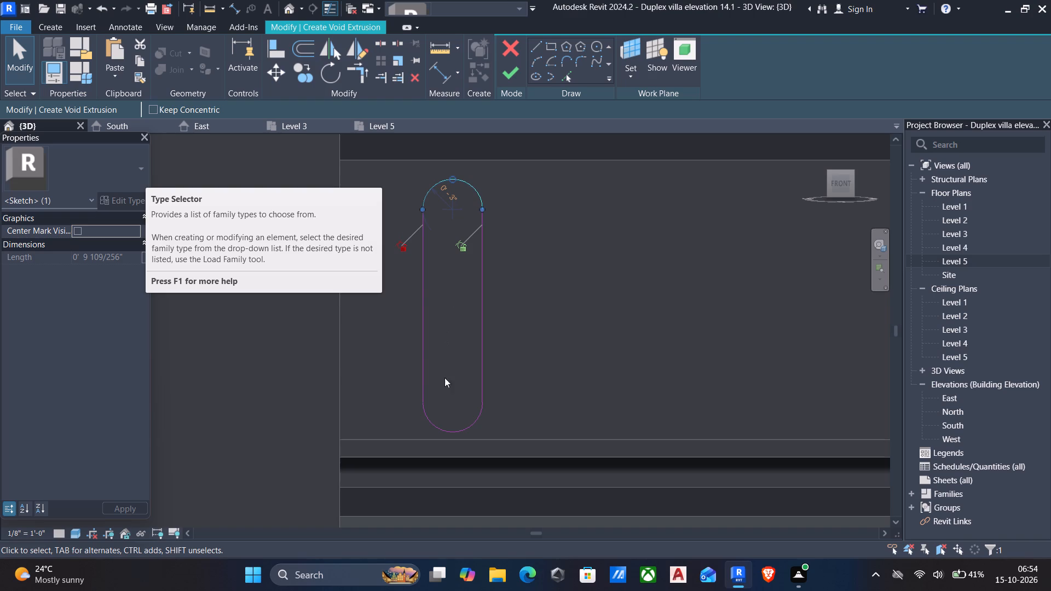
pyautogui.click(444, 432)
pyautogui.press('Up')
pyautogui.press('Up')
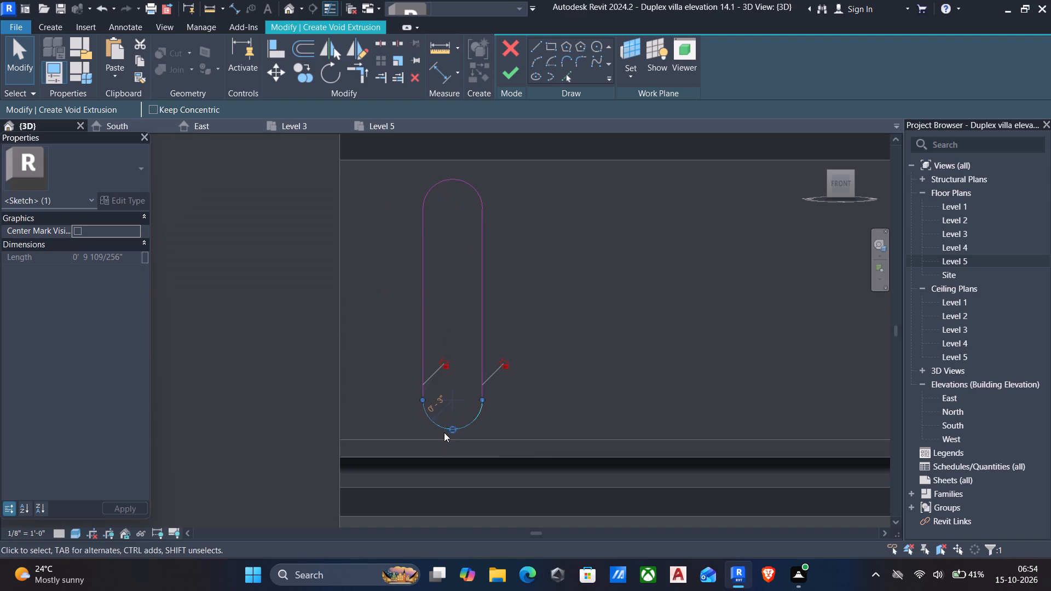
pyautogui.press('Up')
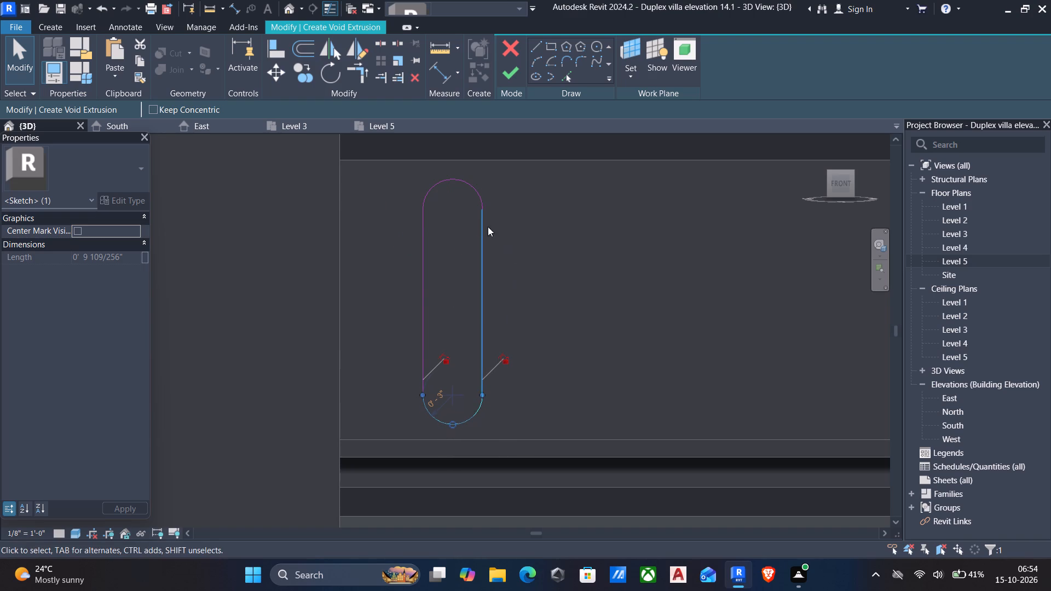
# Copy the whole slot outline with Constrain and Multiple on, placing two copies at 1' spacing along the parapet away from the entrance tower.
pyautogui.moveTo(388, 169); pyautogui.dragTo(558, 443)
pyautogui.press('c')
pyautogui.press('o')
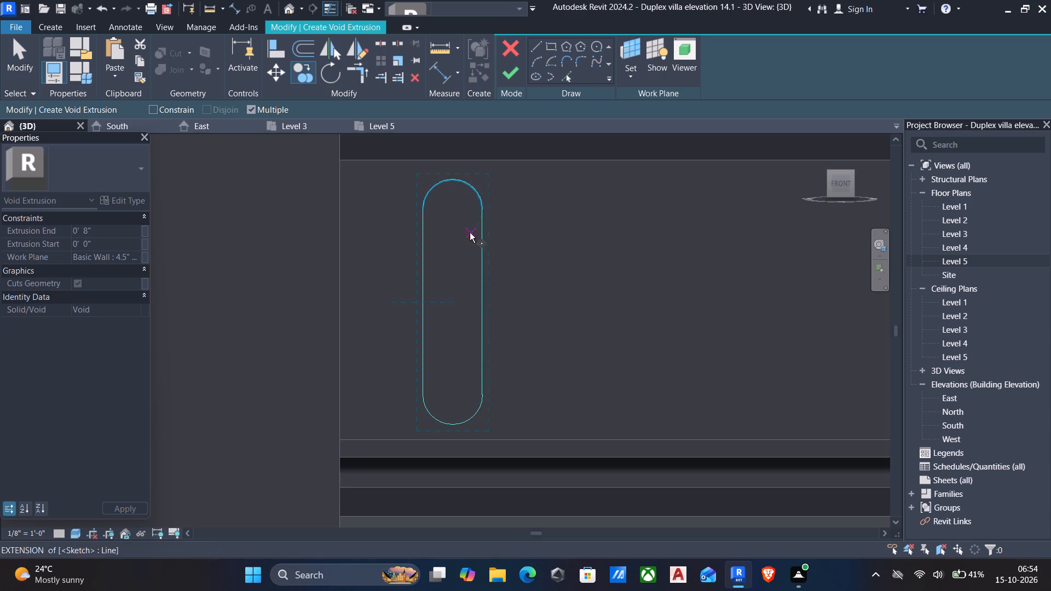
pyautogui.moveTo(440, 216); pyautogui.dragTo(328, 274, button='middle')
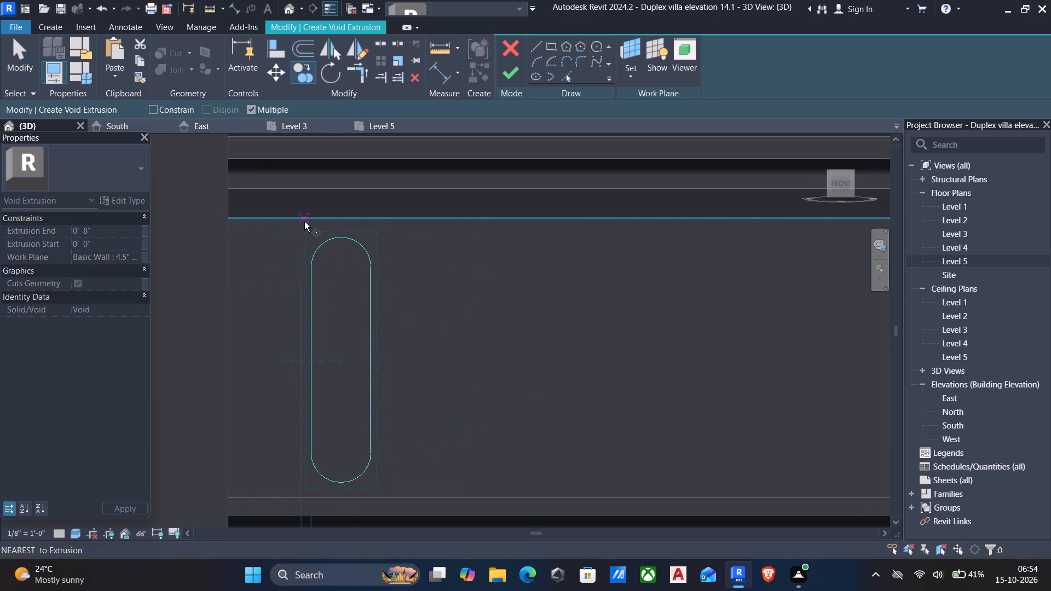
pyautogui.click(313, 264)
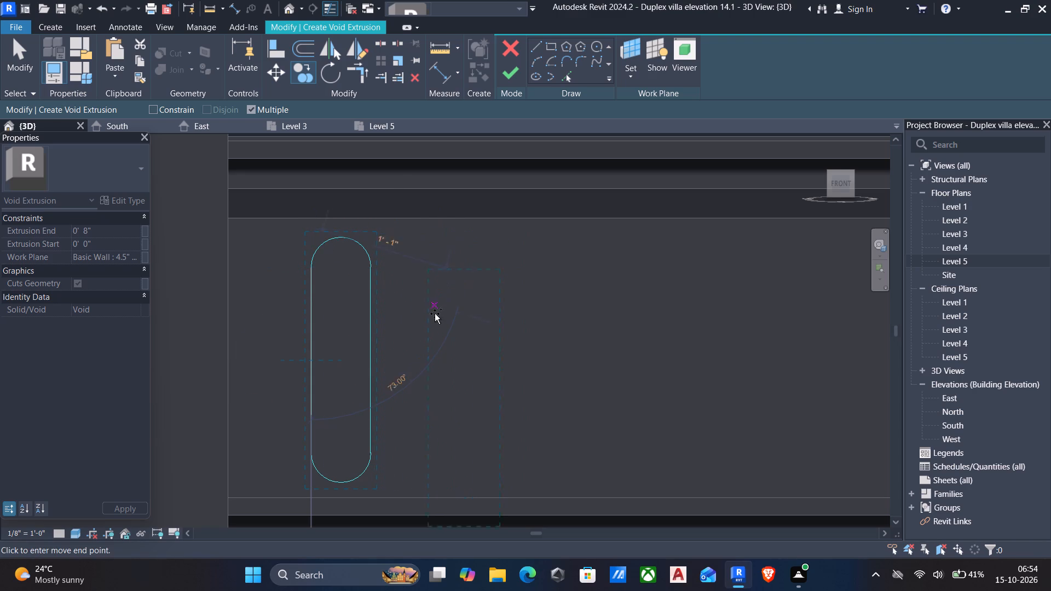
pyautogui.click(149, 108)
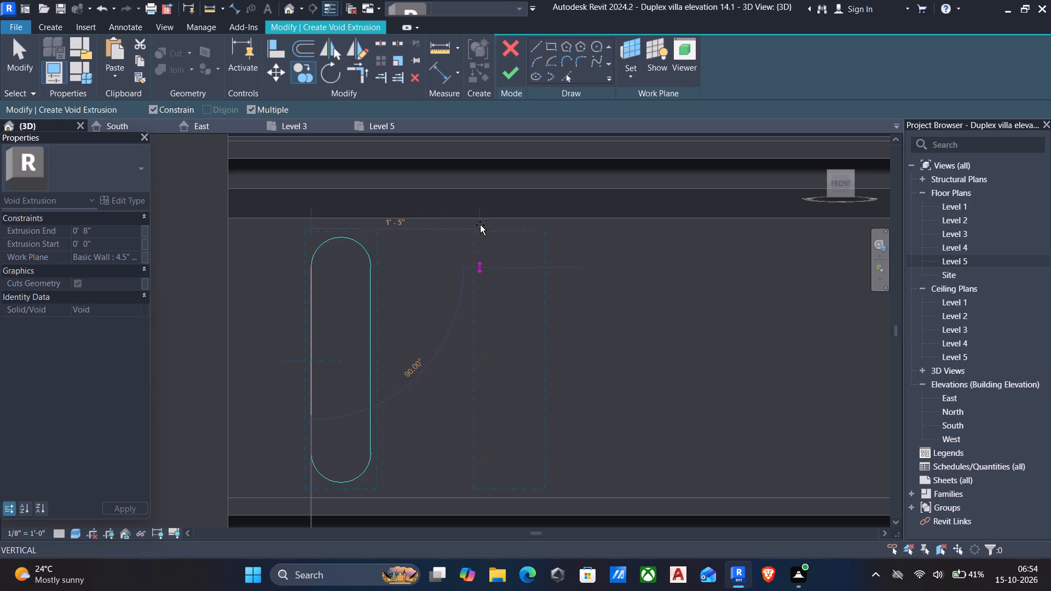
pyautogui.write("1'")
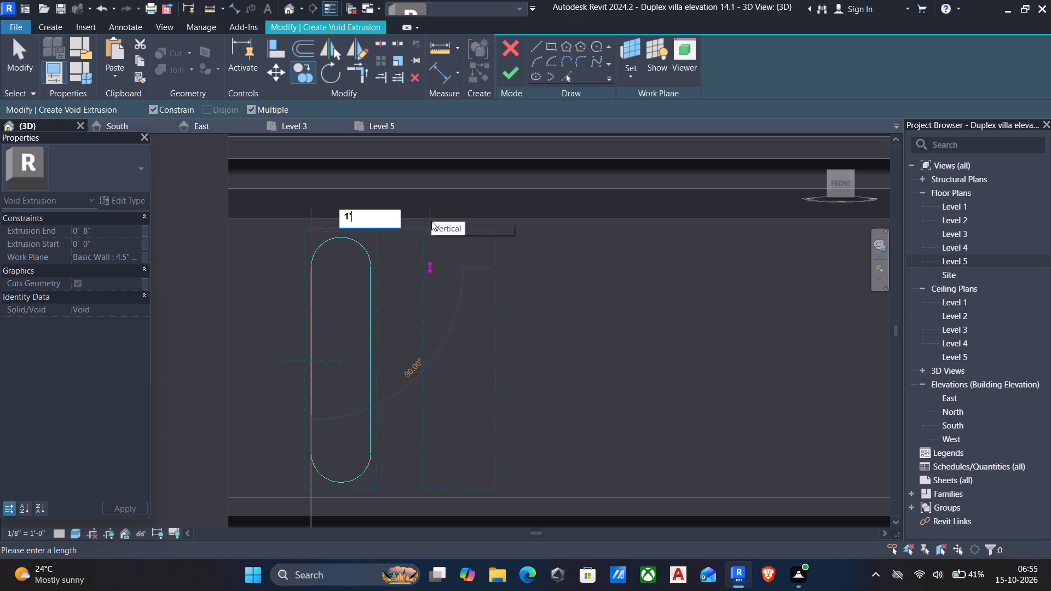
pyautogui.press('Return')
pyautogui.write("1'")
pyautogui.press('Return')
# Continue the slot row along the parapet panel with five more copies, each 1' from the previous one.
pyautogui.moveTo(575, 261); pyautogui.dragTo(247, 188, button='middle')
pyautogui.moveTo(309, 181); pyautogui.dragTo(309, 184, button='middle')
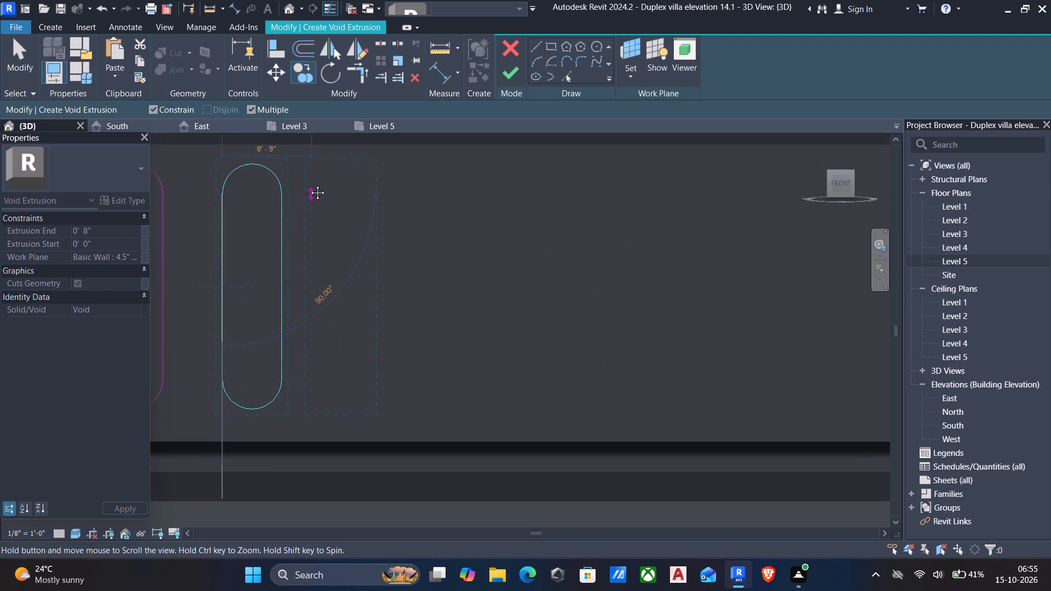
pyautogui.moveTo(309, 184); pyautogui.dragTo(308, 289, button='middle')
pyautogui.write("1'")
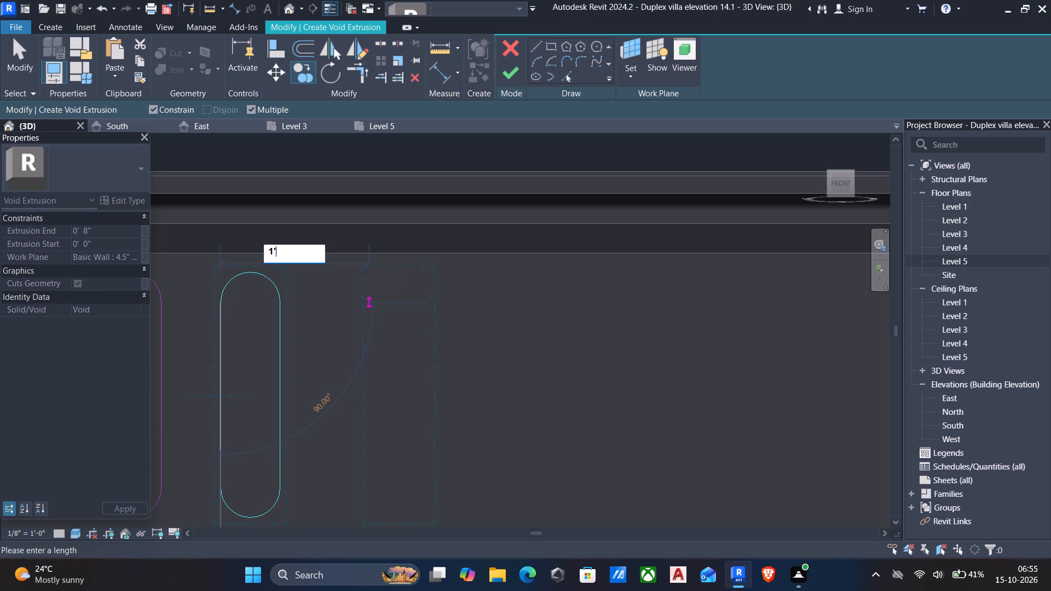
pyautogui.press('Return')
pyautogui.write("1'")
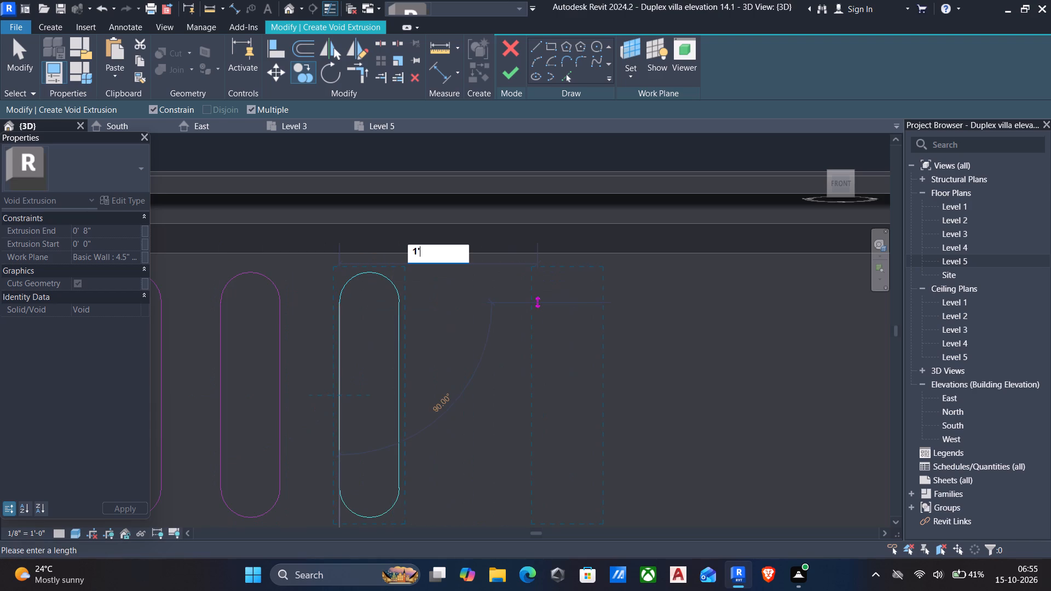
pyautogui.press('Return')
pyautogui.moveTo(534, 266); pyautogui.dragTo(358, 268, button='middle')
pyautogui.write("1'")
pyautogui.press('Return')
pyautogui.write("1'")
pyautogui.press('Return')
pyautogui.moveTo(565, 277); pyautogui.dragTo(343, 279, button='middle')
pyautogui.write("1'")
pyautogui.press('Return')
# Add four more slot copies at 1' spacing, continuing away from the entrance tower.
pyautogui.moveTo(567, 284); pyautogui.dragTo(483, 292, button='middle')
pyautogui.press('1')
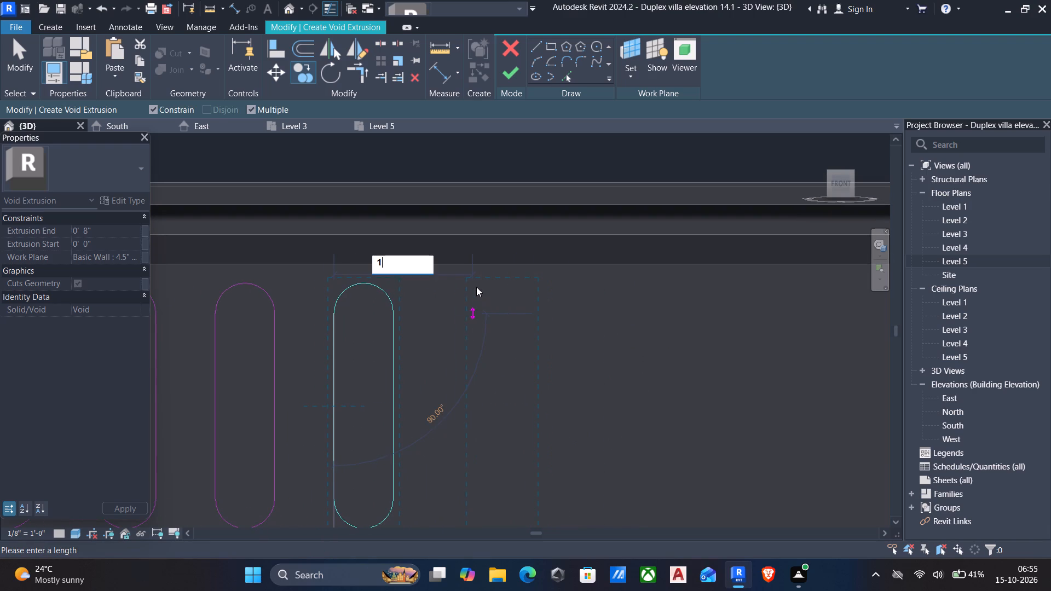
pyautogui.press("'")
pyautogui.press('Return')
pyautogui.write("1'")
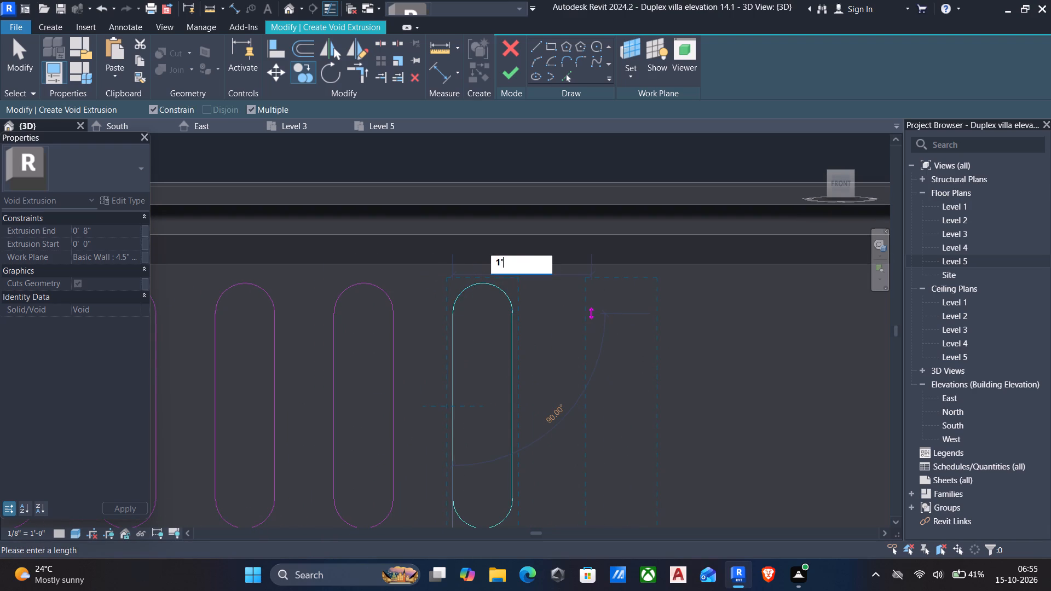
pyautogui.press('Return')
pyautogui.moveTo(590, 291); pyautogui.dragTo(382, 300, button='middle')
pyautogui.write("1'")
pyautogui.press('Return')
pyautogui.write("1'")
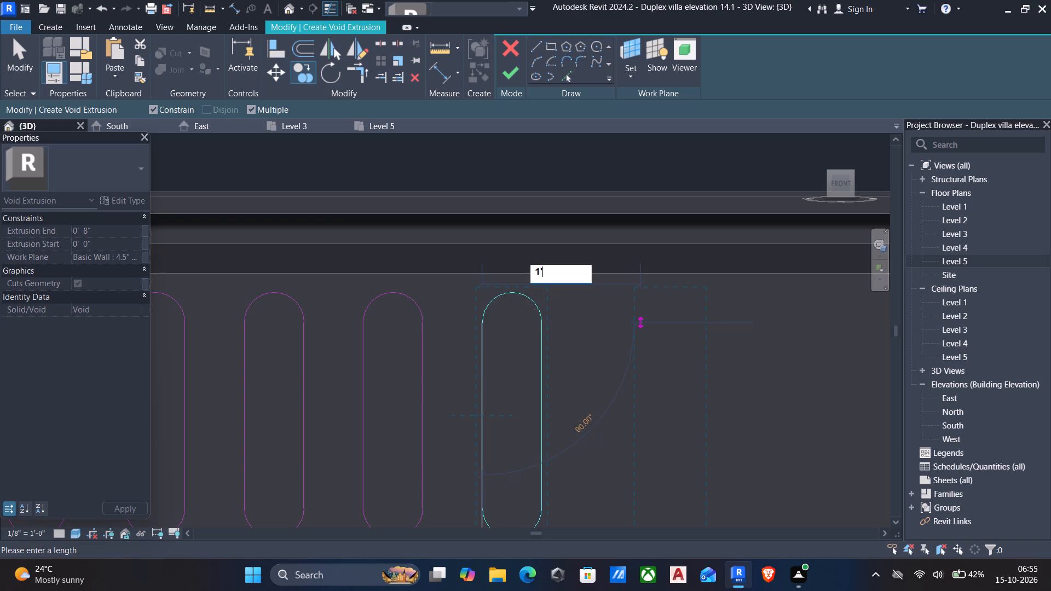
pyautogui.press('Return')
# Extend the row of slots by five more copies, each spaced 1' along the parapet panel.
pyautogui.moveTo(637, 298); pyautogui.dragTo(377, 279, button='middle')
pyautogui.write("1'")
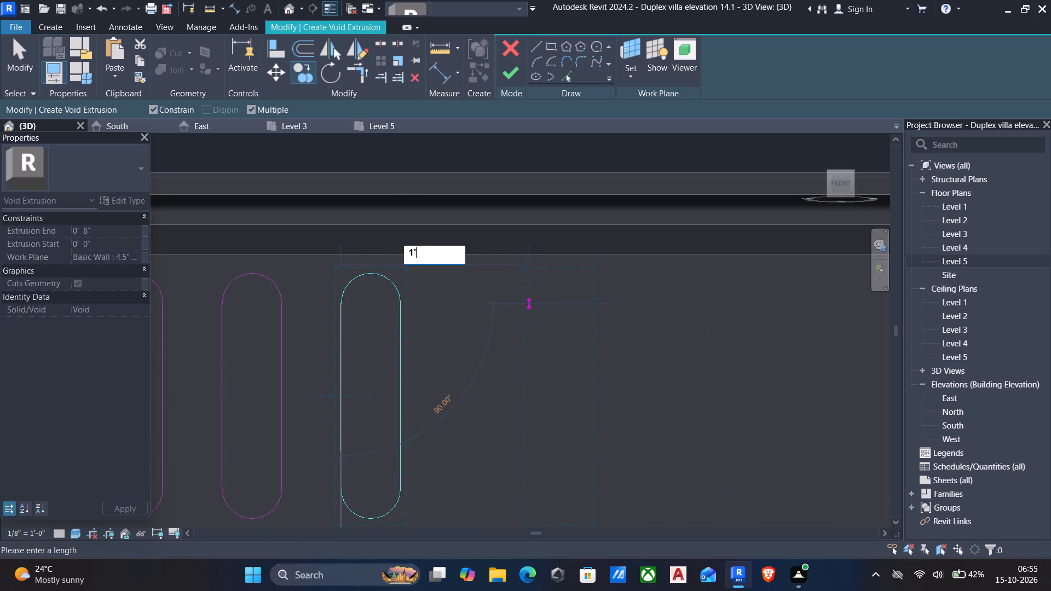
pyautogui.press('Return')
pyautogui.write("1'")
pyautogui.press('Return')
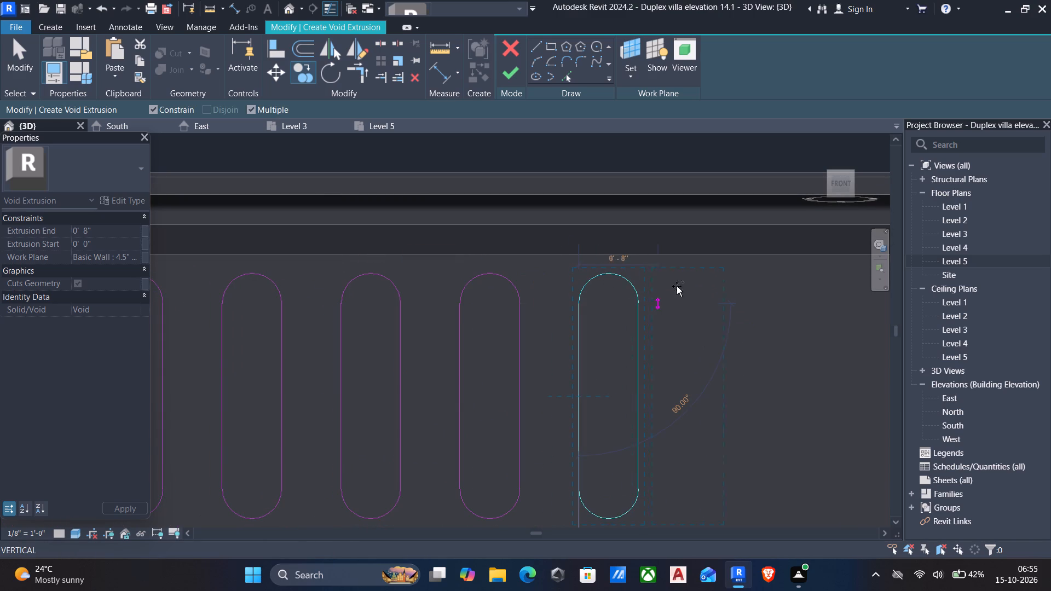
pyautogui.write("1'")
pyautogui.press('Return')
pyautogui.moveTo(789, 308); pyautogui.dragTo(578, 301, button='middle')
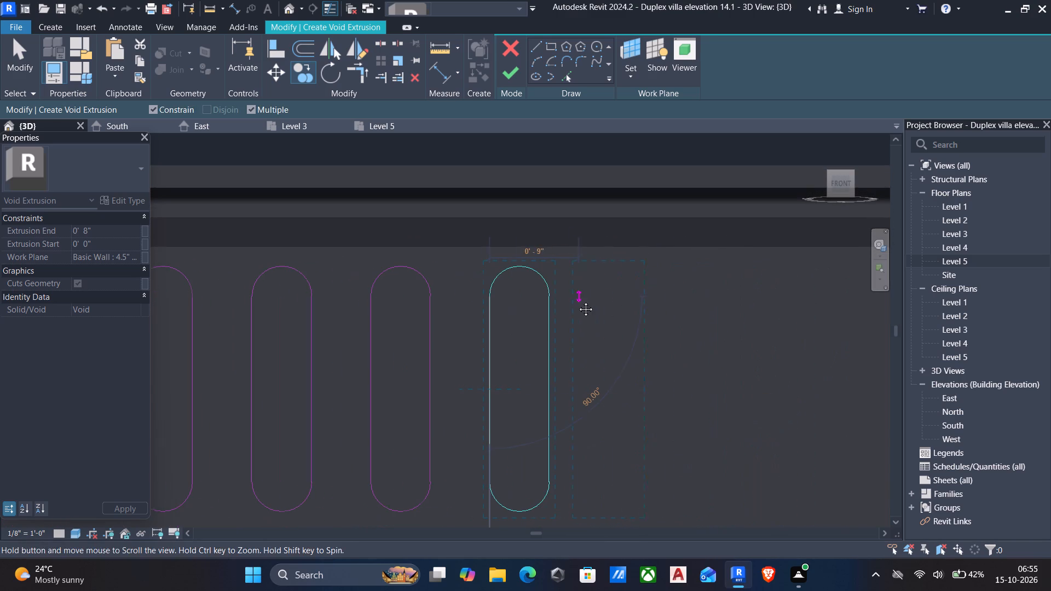
pyautogui.moveTo(578, 301); pyautogui.dragTo(575, 301, button='middle')
pyautogui.write("1'")
pyautogui.press('Return')
pyautogui.moveTo(686, 297); pyautogui.dragTo(451, 304, button='middle')
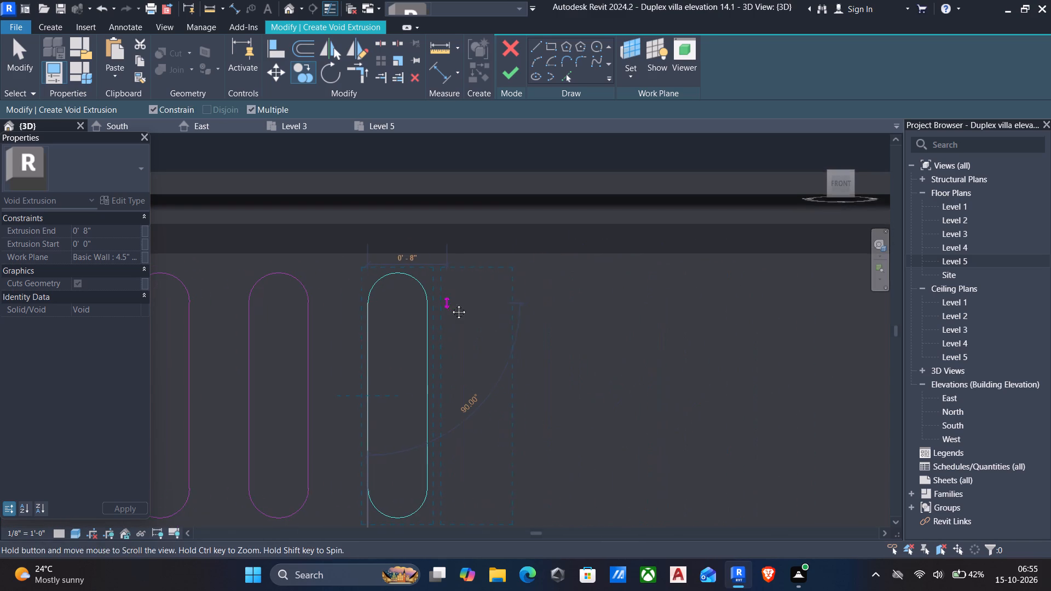
pyautogui.moveTo(451, 304); pyautogui.dragTo(449, 304, button='middle')
pyautogui.write("1'")
pyautogui.press('Return')
# Place four further slot copies at 1' spacing along the parapet panel.
pyautogui.moveTo(621, 299); pyautogui.dragTo(620, 299, button='middle')
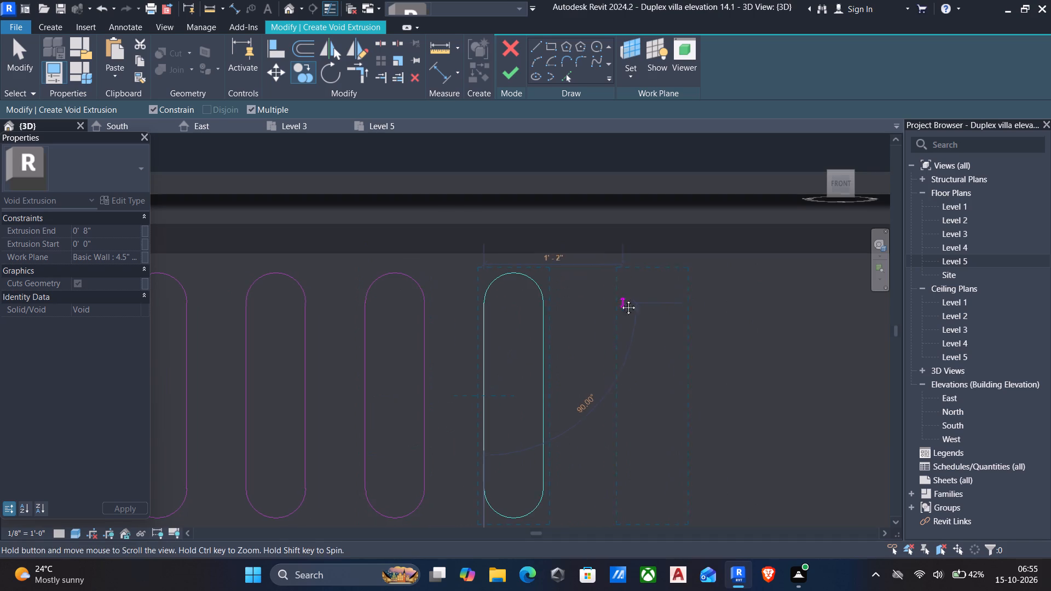
pyautogui.moveTo(620, 299); pyautogui.dragTo(494, 301, button='middle')
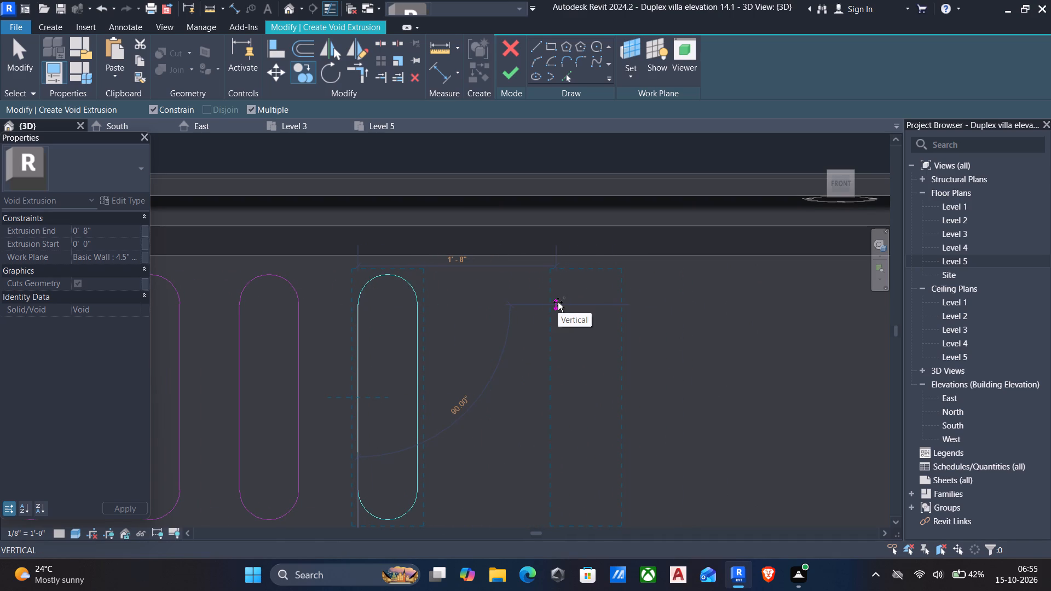
pyautogui.press('1')
pyautogui.press("'")
pyautogui.press('Return')
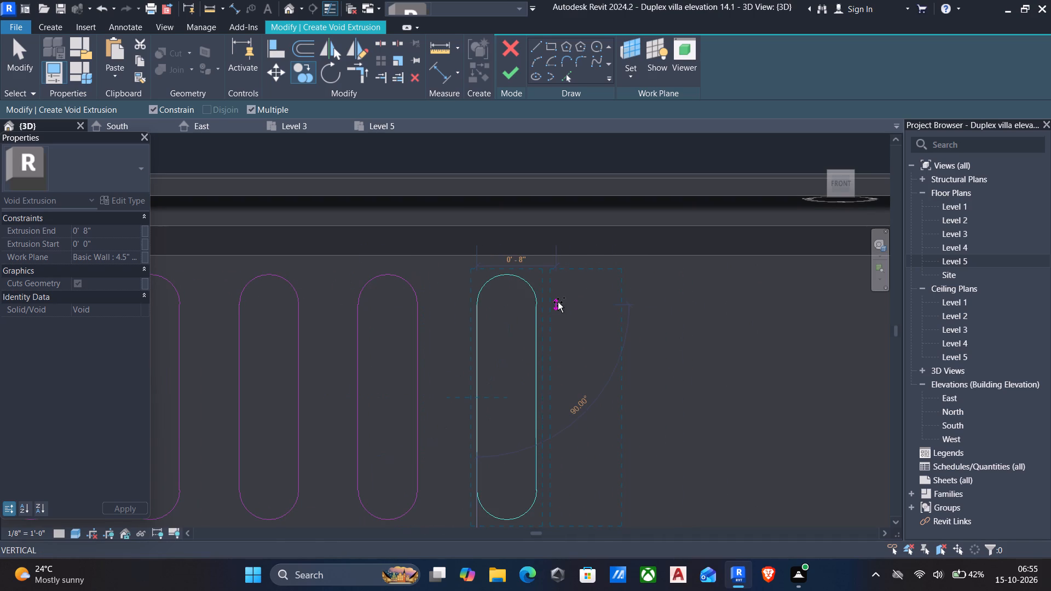
pyautogui.write("1'")
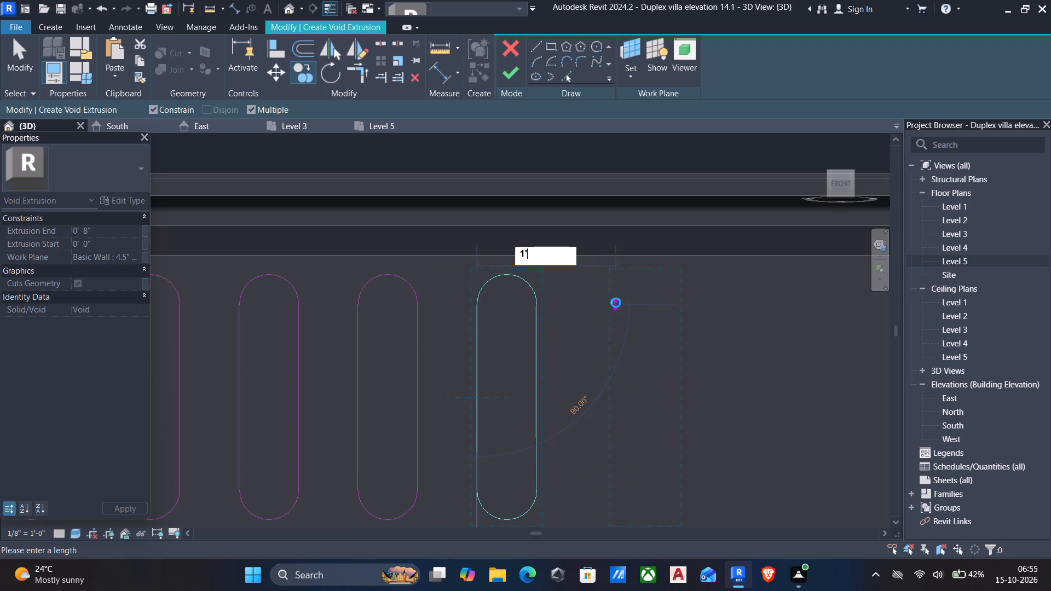
pyautogui.press('Return')
pyautogui.moveTo(616, 303); pyautogui.dragTo(455, 298, button='middle')
pyautogui.write("1'")
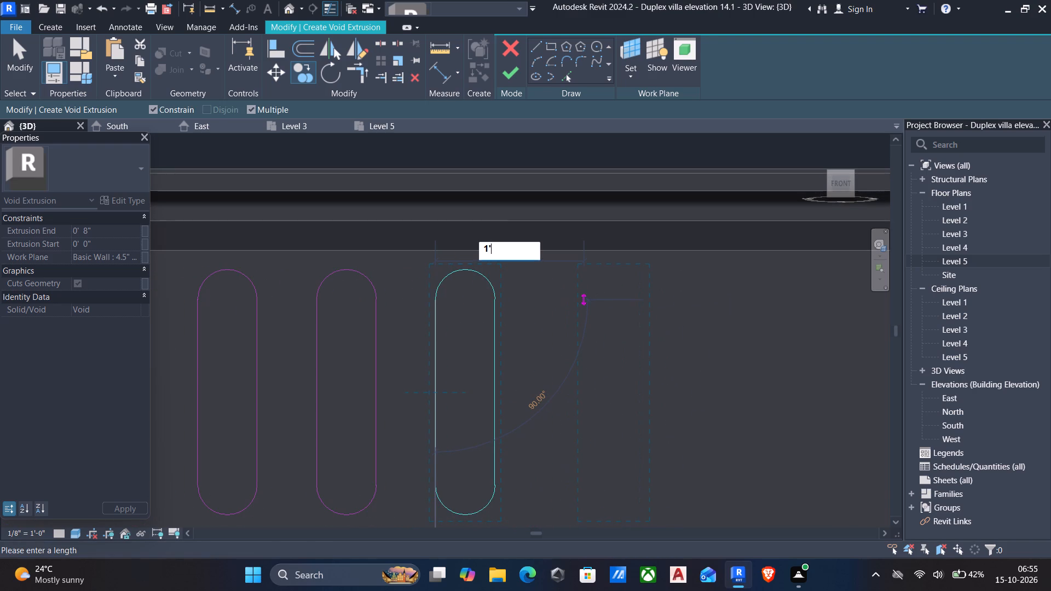
pyautogui.press('Return')
pyautogui.moveTo(588, 299); pyautogui.dragTo(402, 298, button='middle')
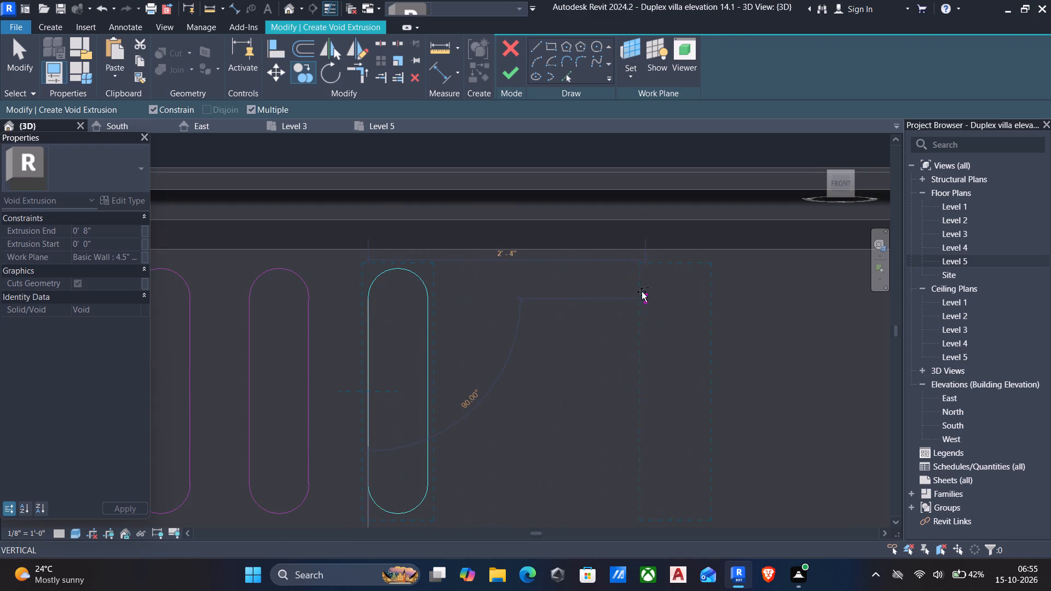
pyautogui.write("1'")
pyautogui.press('Return')
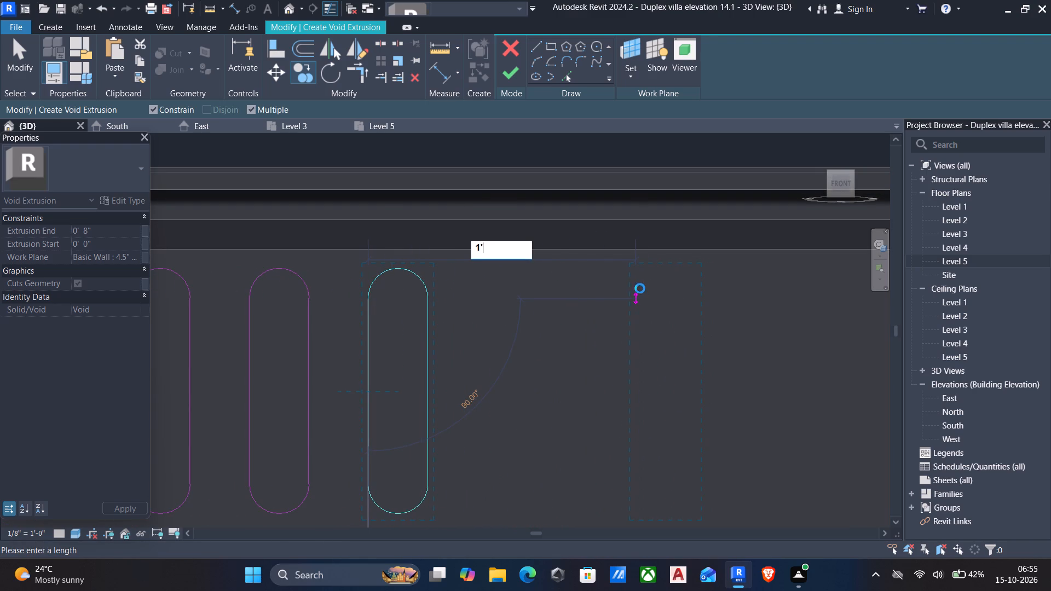
# Add three more slot copies at 1' spacing toward the far end of the parapet wall.
pyautogui.moveTo(632, 290); pyautogui.dragTo(489, 292, button='middle')
pyautogui.write("1'")
pyautogui.press('Return')
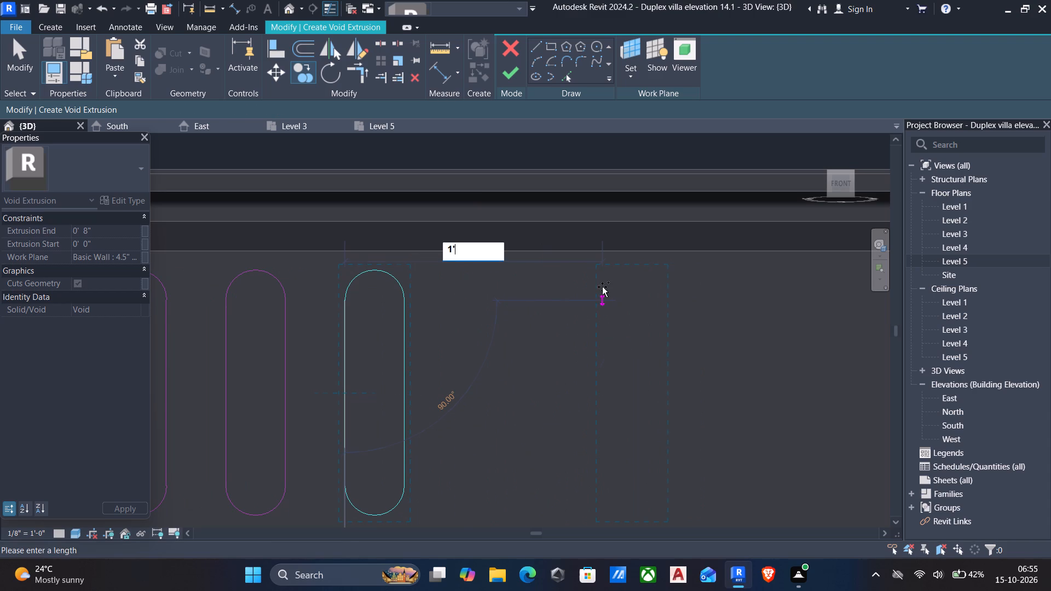
pyautogui.moveTo(603, 288); pyautogui.dragTo(362, 292, button='middle')
pyautogui.write("1'")
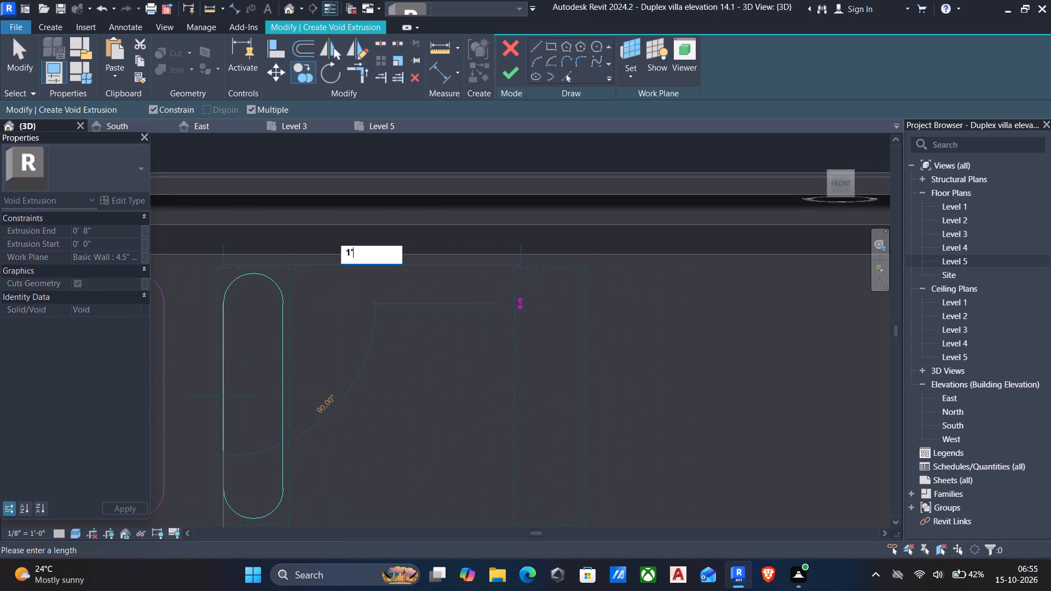
pyautogui.press('Return')
pyautogui.moveTo(548, 296); pyautogui.dragTo(367, 303, button='middle')
pyautogui.scroll(-5, 368, 303)
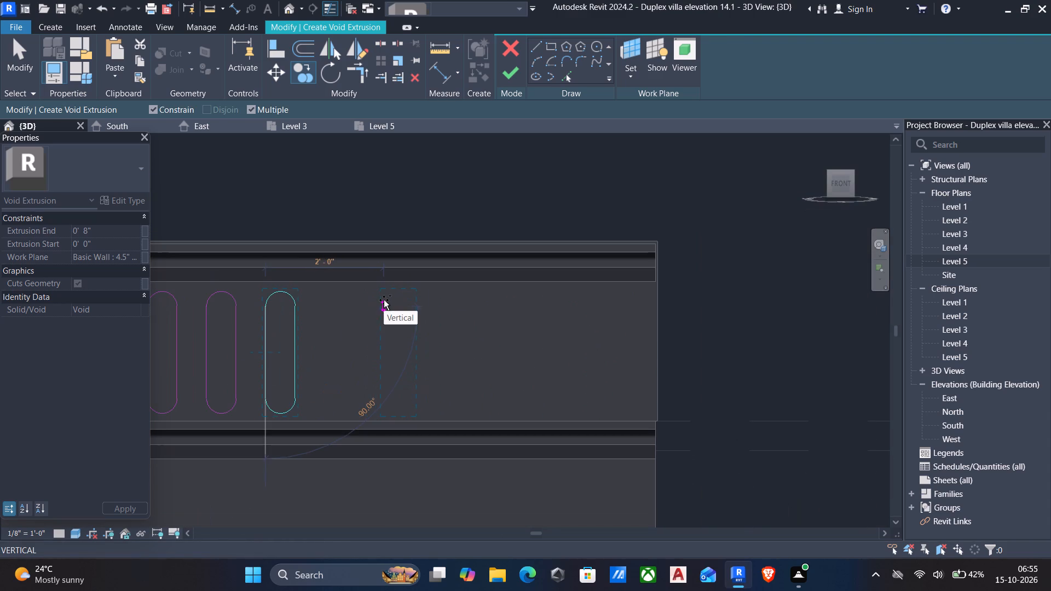
pyautogui.write("1'")
pyautogui.press('Return')
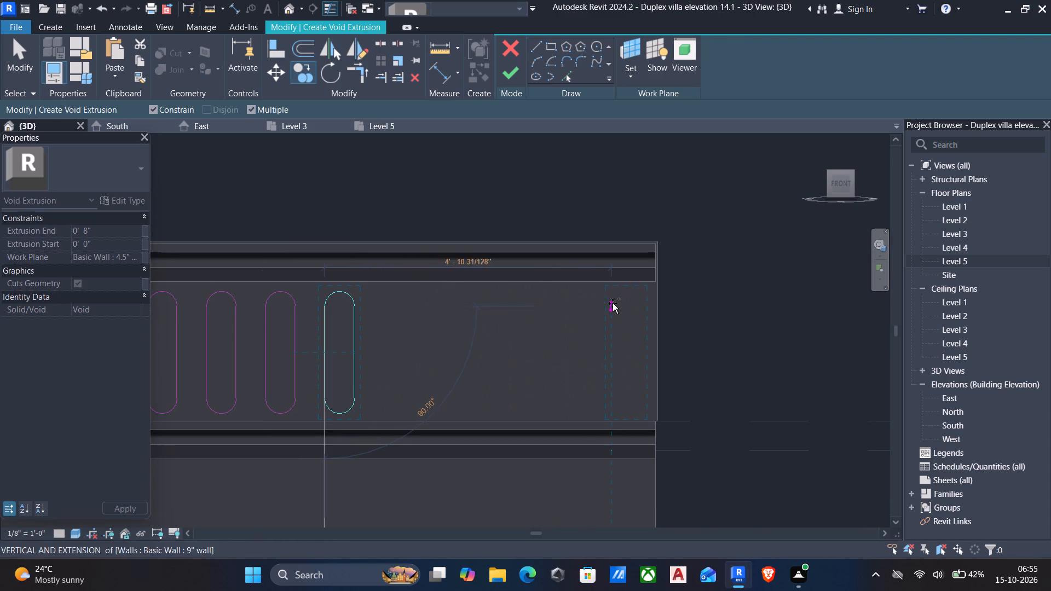
# Add the last five slot copies at 1' spacing, filling the row to the far end of the parapet panel.
pyautogui.write("1'")
pyautogui.press('Return')
pyautogui.write("1'")
pyautogui.press('Return')
pyautogui.write("1'")
pyautogui.press('Return')
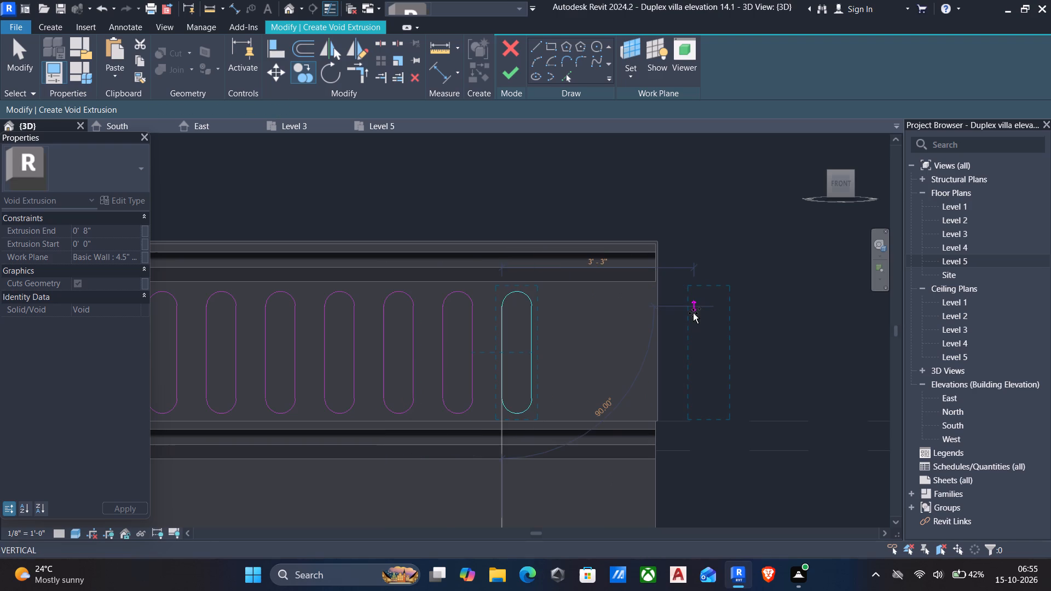
pyautogui.write("1'")
pyautogui.press('Return')
pyautogui.write("1'")
pyautogui.press('Return')
pyautogui.scroll(2, 693, 313)
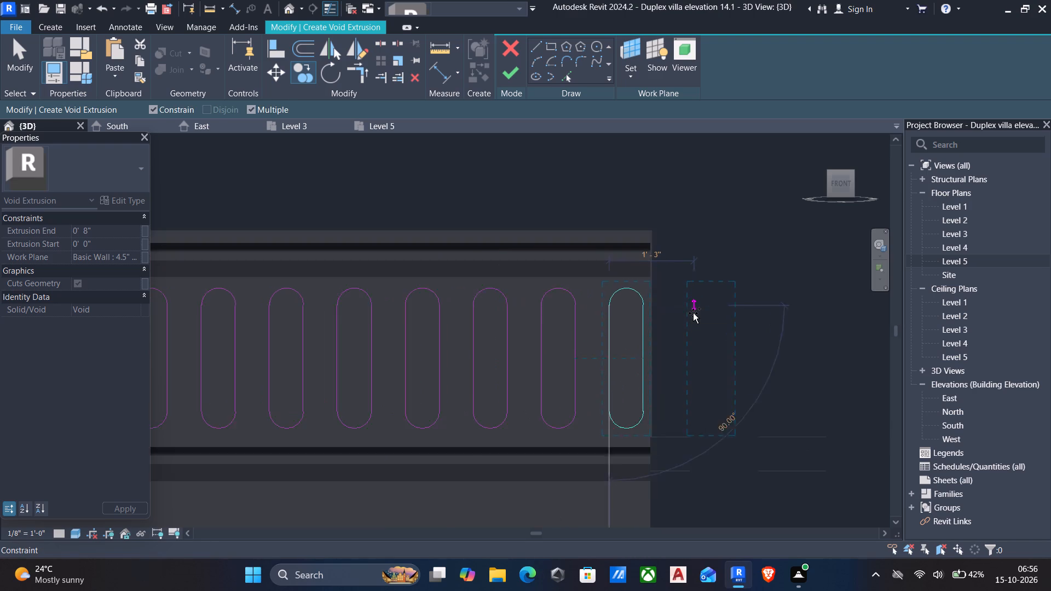
pyautogui.scroll(4, 693, 313)
pyautogui.press('Escape')
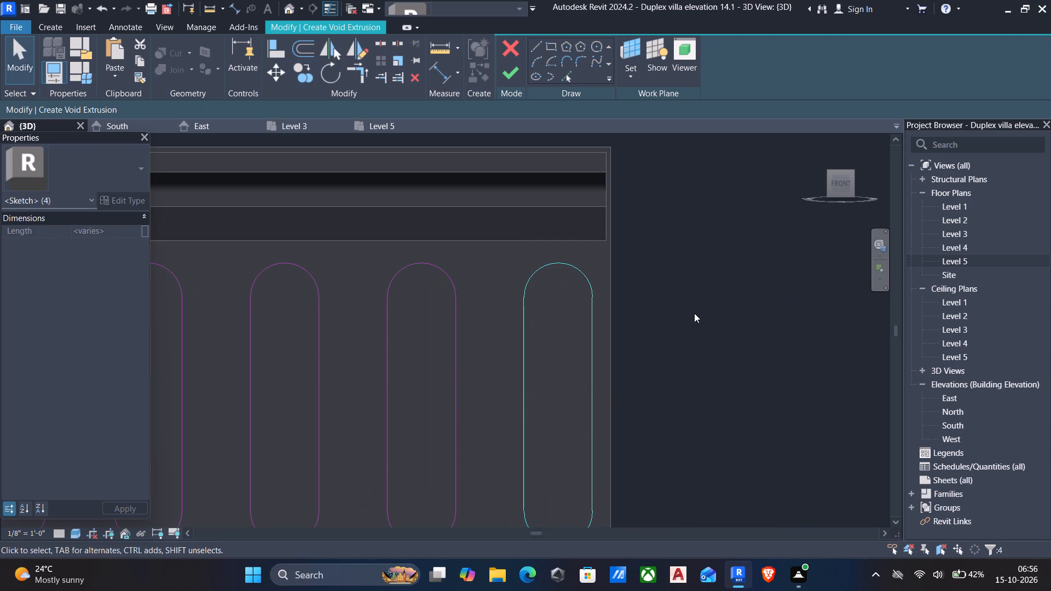
# Finish the void extrusion sketch containing the full row of rounded slots.
pyautogui.scroll(-6, 694, 317)
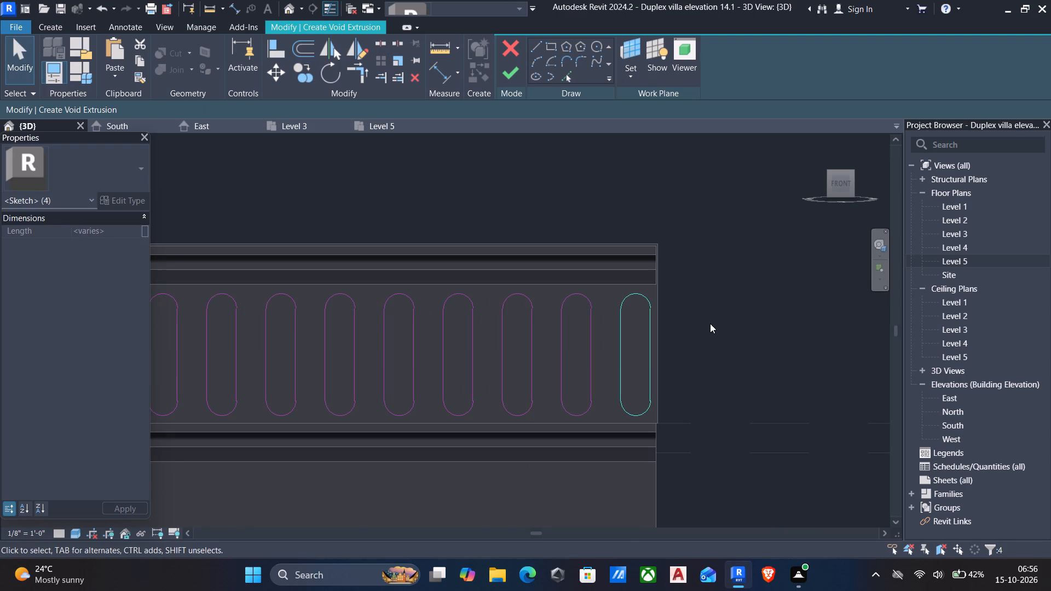
pyautogui.scroll(-5, 710, 325)
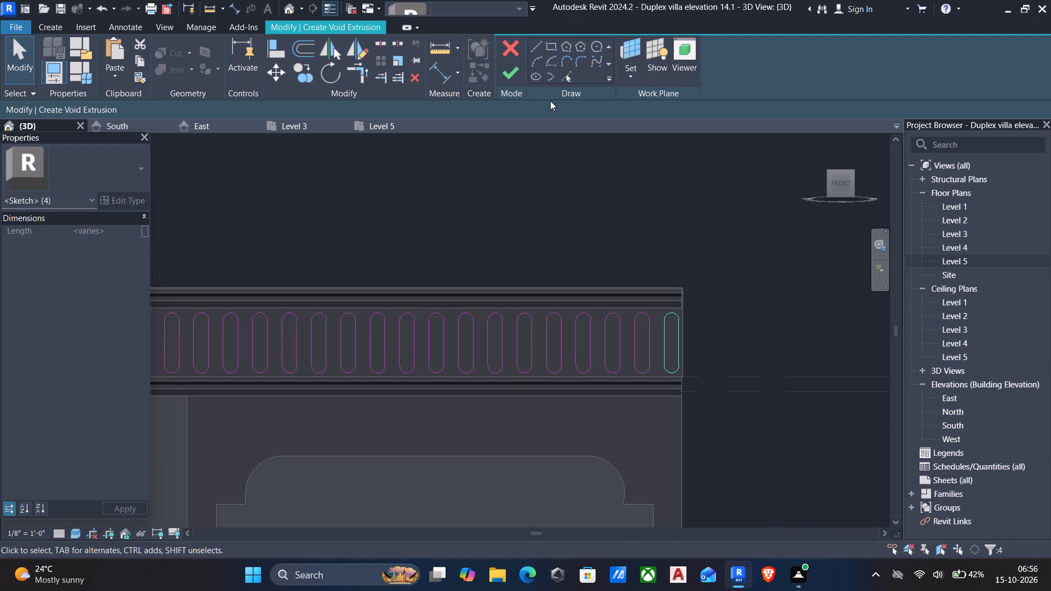
pyautogui.click(512, 76)
pyautogui.scroll(-4, 537, 291)
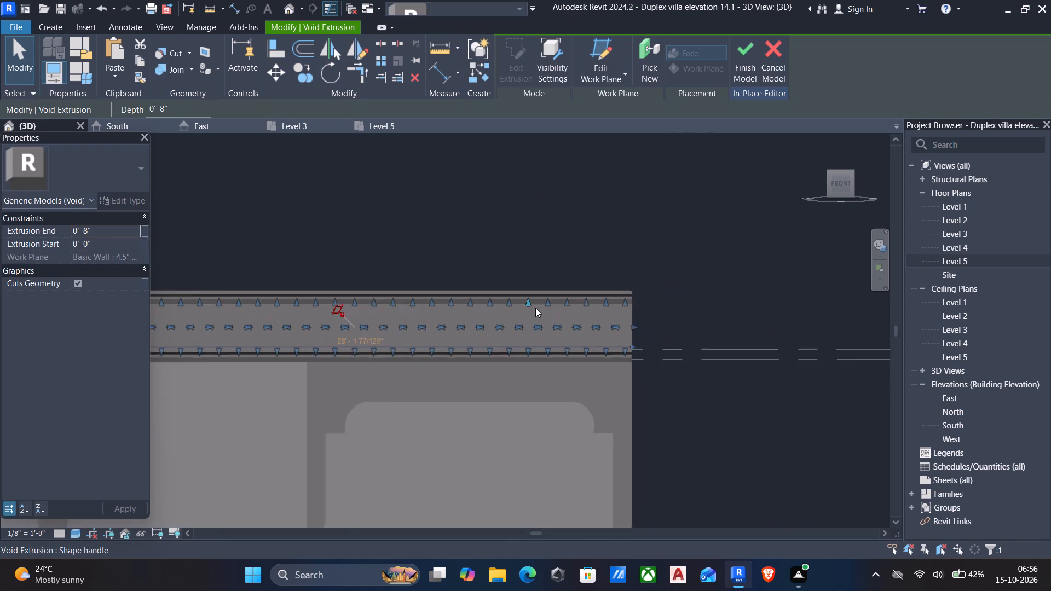
pyautogui.scroll(-4, 535, 309)
pyautogui.keyDown('shift'); pyautogui.moveTo(532, 321); pyautogui.dragTo(243, 404, button='middle'); pyautogui.keyUp('shift')
pyautogui.keyDown('shift'); pyautogui.moveTo(243, 404); pyautogui.dragTo(256, 399, button='middle'); pyautogui.keyUp('shift')
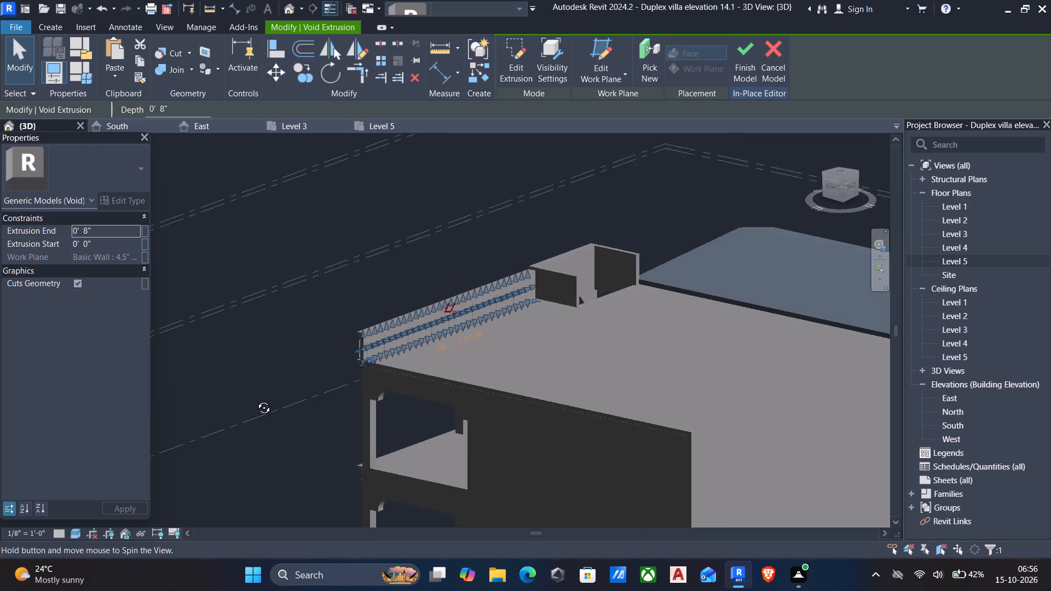
pyautogui.keyDown('shift'); pyautogui.moveTo(256, 399); pyautogui.dragTo(260, 398, button='middle'); pyautogui.keyUp('shift')
pyautogui.scroll(5, 423, 333)
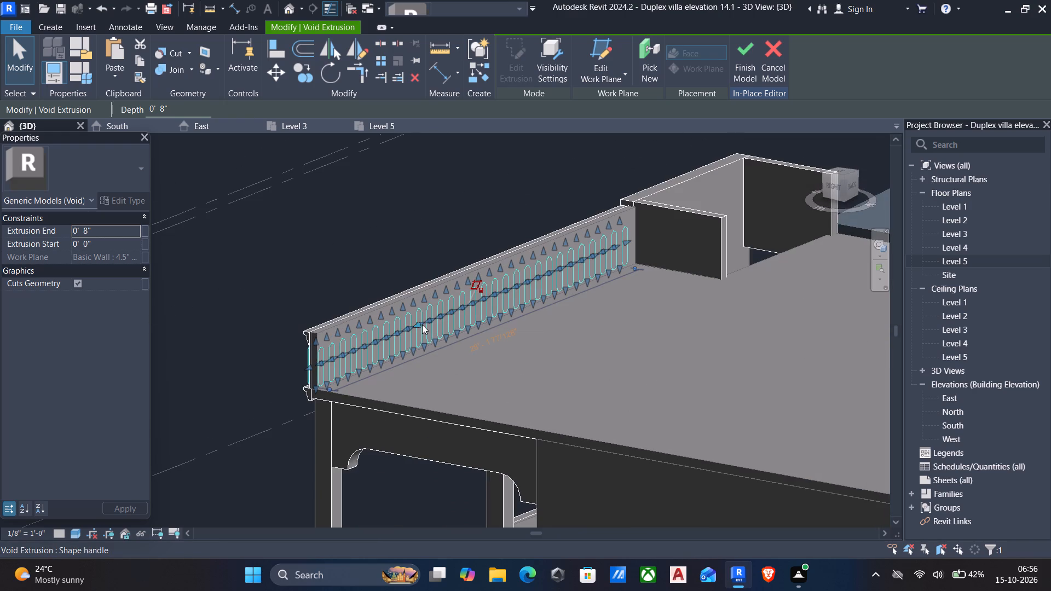
pyautogui.press('Escape')
# Stretch the slot void inward past the parapet's roof-side face, with its extrusion start at about -1' 10 3/4".
pyautogui.moveTo(428, 368); pyautogui.dragTo(507, 316, button='middle')
pyautogui.click(469, 312)
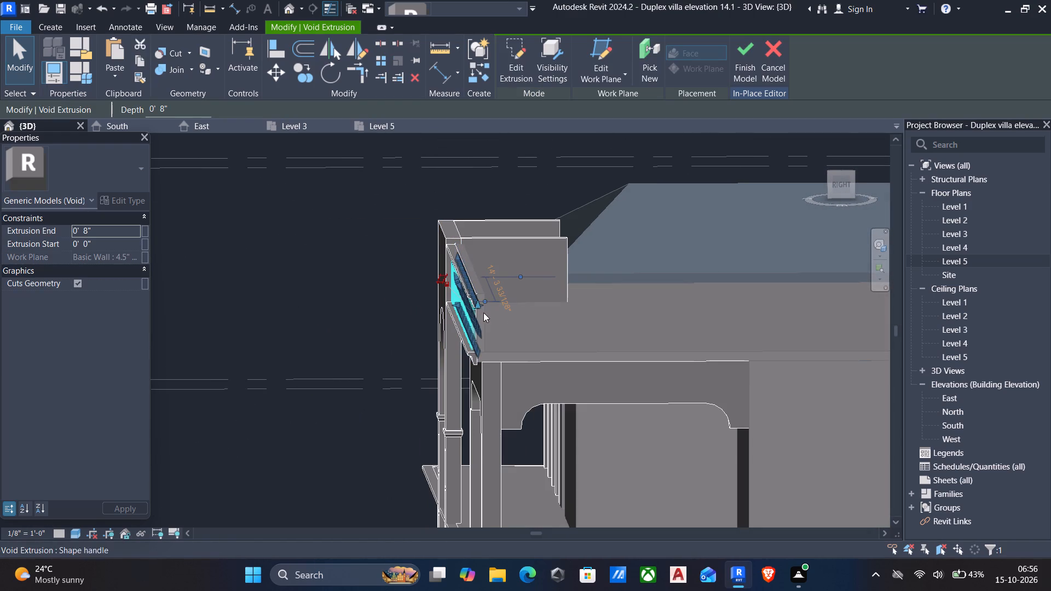
pyautogui.keyDown('shift'); pyautogui.moveTo(499, 316); pyautogui.dragTo(494, 309, button='middle'); pyautogui.keyUp('shift')
pyautogui.moveTo(481, 303); pyautogui.dragTo(514, 303)
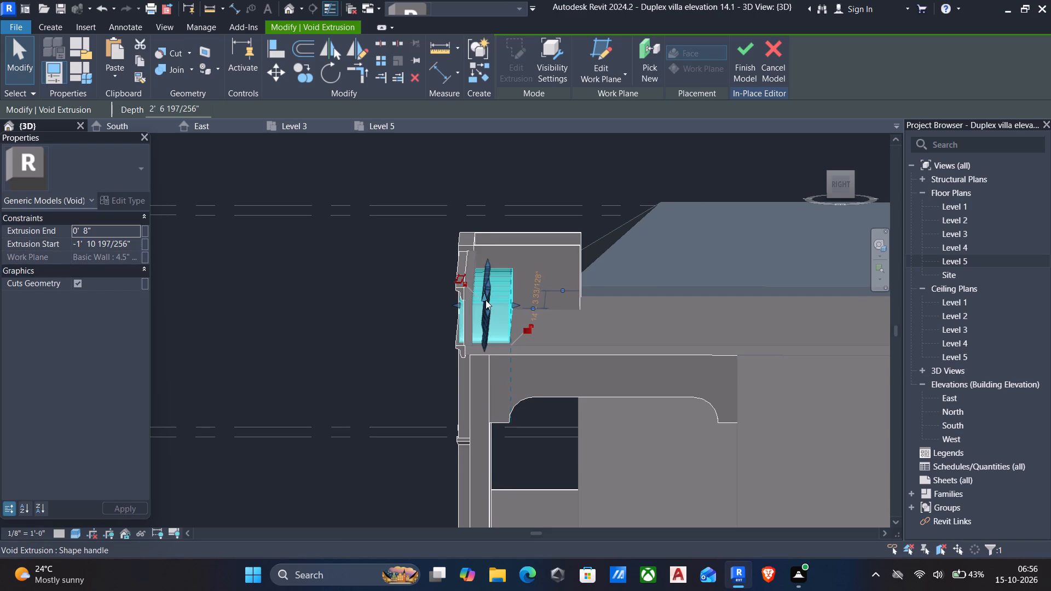
pyautogui.press('Escape')
# Stretch the slot void outward to an extrusion end of about 1' 8", and extend its roof-side end further inward.
pyautogui.keyDown('shift'); pyautogui.moveTo(446, 352); pyautogui.dragTo(613, 390, button='middle'); pyautogui.keyUp('shift')
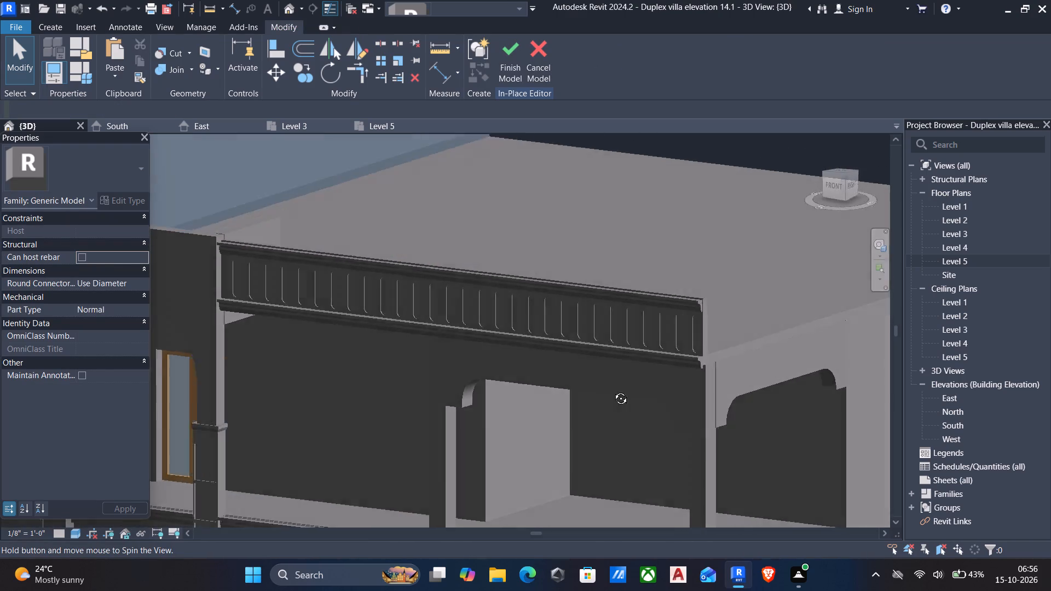
pyautogui.keyDown('shift'); pyautogui.moveTo(613, 390); pyautogui.dragTo(415, 350, button='middle'); pyautogui.keyUp('shift')
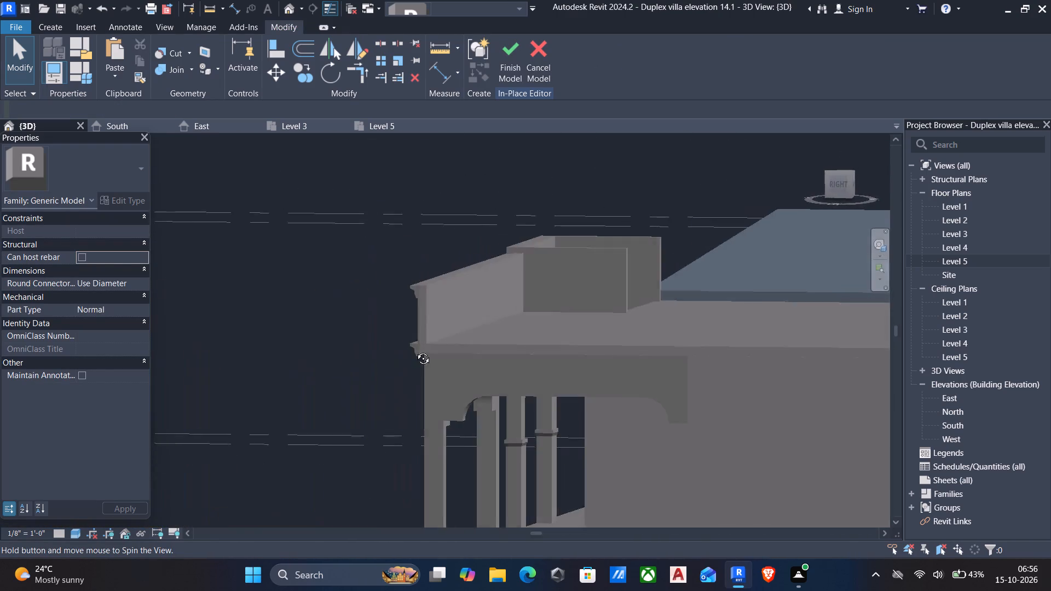
pyautogui.keyDown('shift'); pyautogui.moveTo(415, 350); pyautogui.dragTo(486, 369, button='middle'); pyautogui.keyUp('shift')
pyautogui.scroll(4, 501, 317)
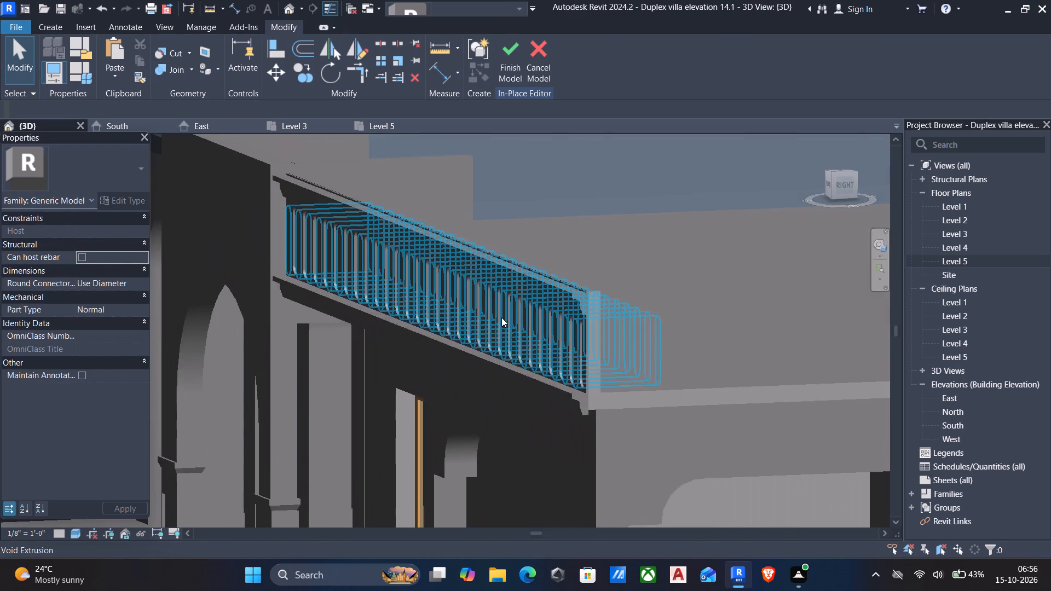
pyautogui.click(501, 317)
pyautogui.keyDown('shift'); pyautogui.moveTo(564, 354); pyautogui.dragTo(463, 392, button='middle'); pyautogui.keyUp('shift')
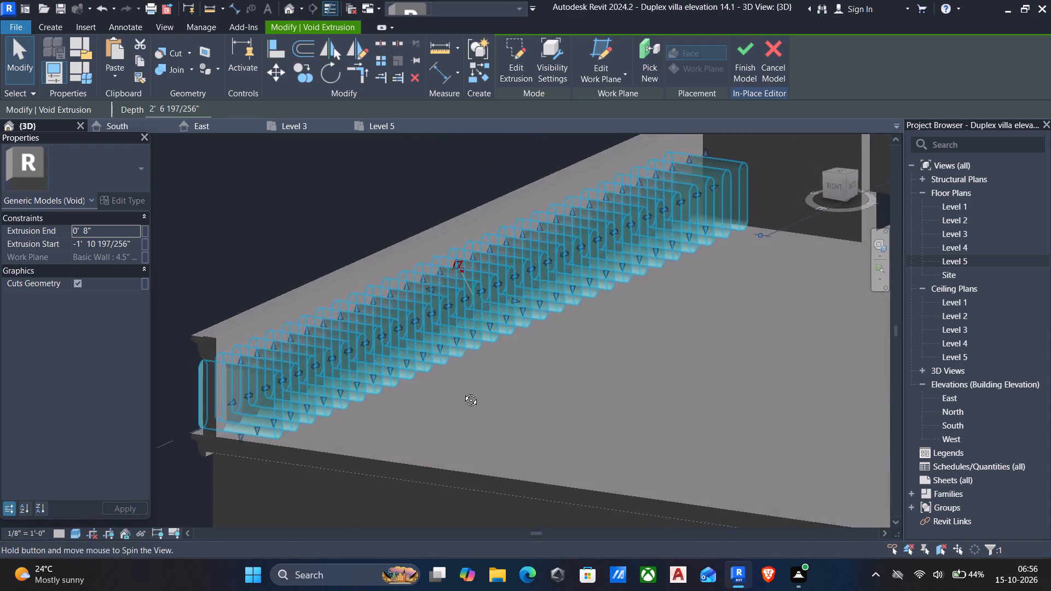
pyautogui.keyDown('shift'); pyautogui.moveTo(463, 392); pyautogui.dragTo(523, 336, button='middle'); pyautogui.keyUp('shift')
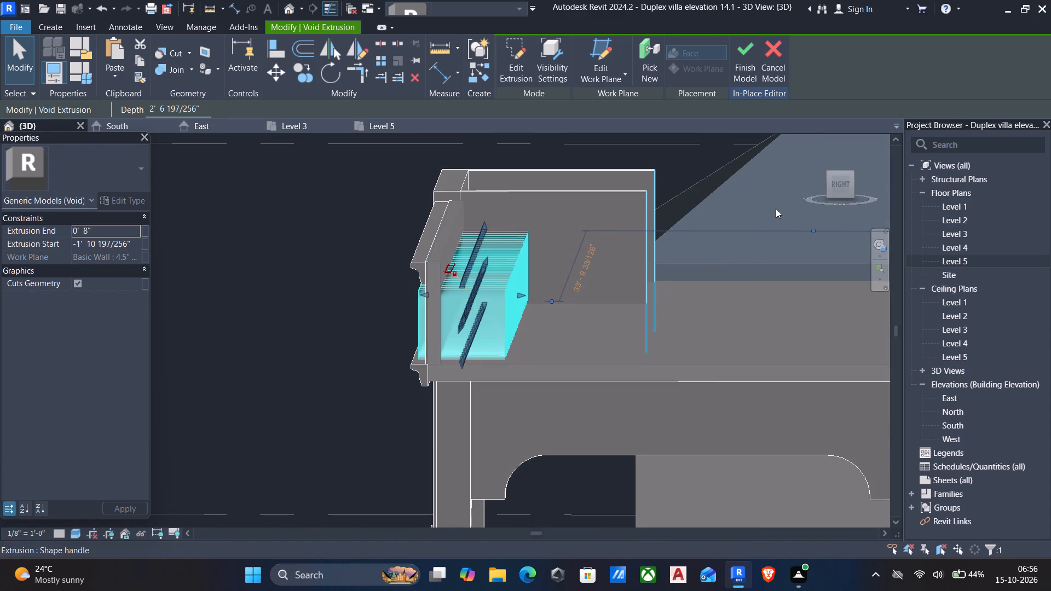
pyautogui.click(839, 183)
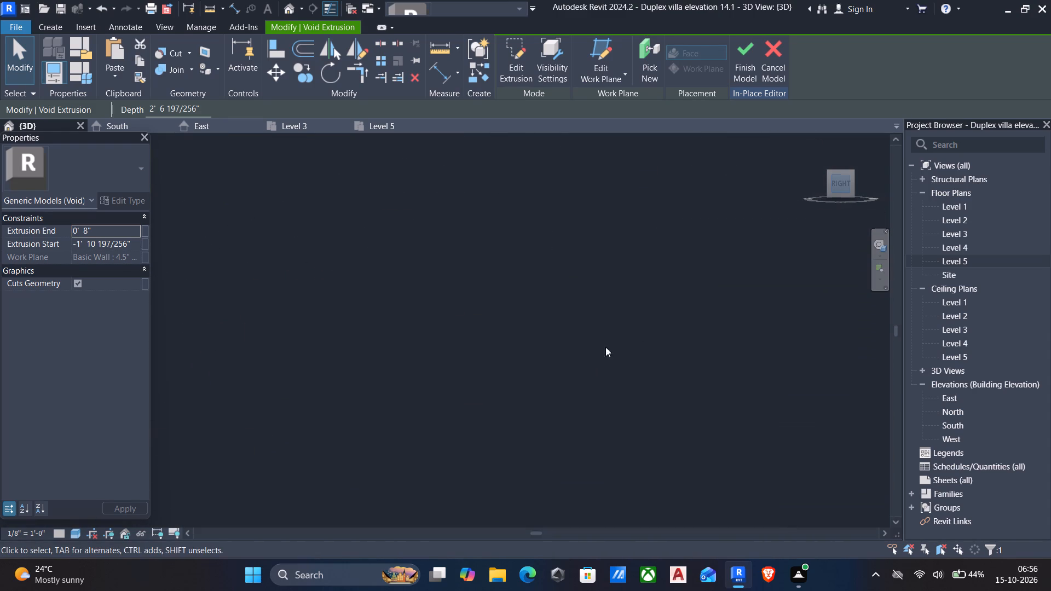
pyautogui.scroll(5, 440, 364)
pyautogui.scroll(2, 423, 317)
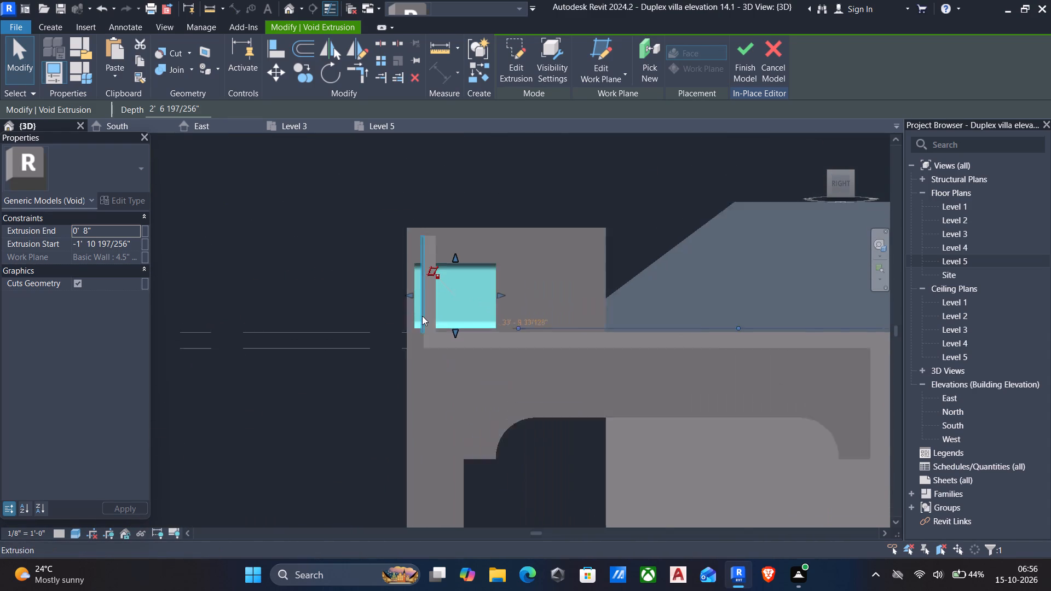
pyautogui.scroll(3, 422, 316)
pyautogui.moveTo(401, 281); pyautogui.dragTo(353, 281)
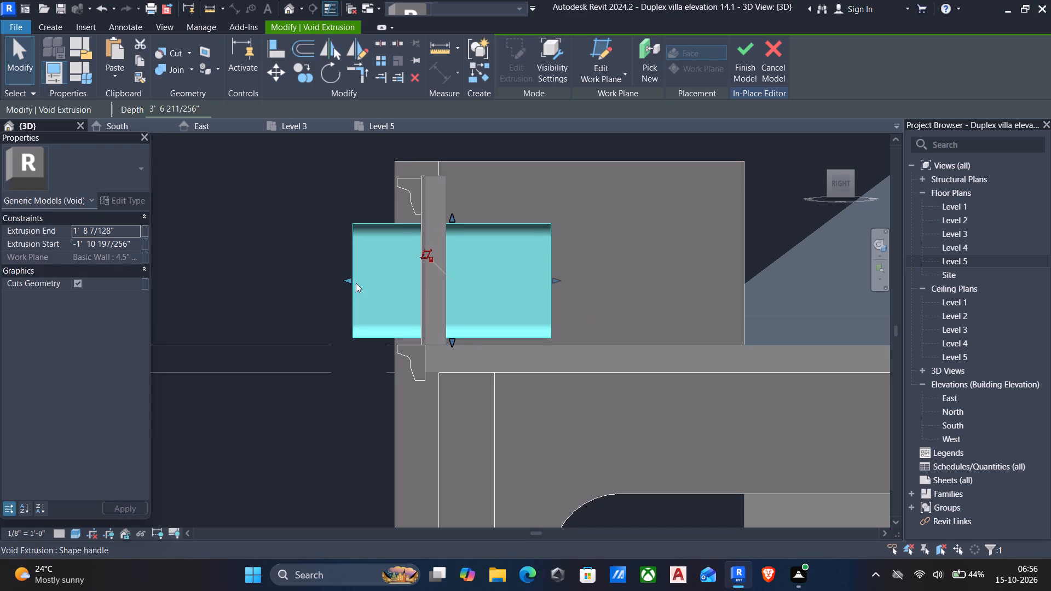
pyautogui.moveTo(557, 280); pyautogui.dragTo(593, 275)
pyautogui.press('Escape')
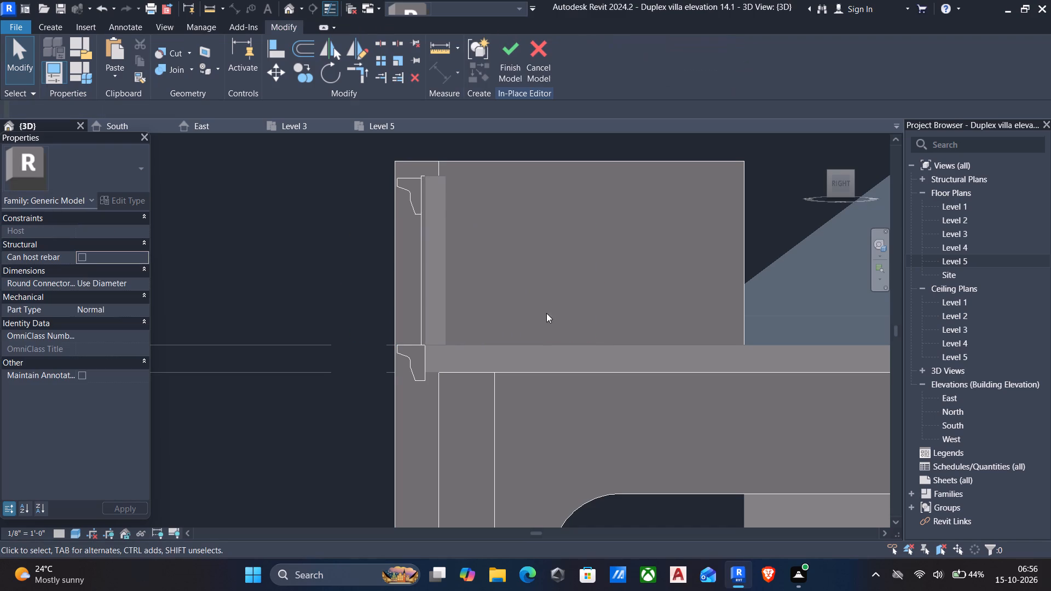
# Inspect the slots on both faces of the front parapet and finish the in-place model.
pyautogui.keyDown('shift'); pyautogui.moveTo(474, 310); pyautogui.dragTo(538, 311, button='middle'); pyautogui.keyUp('shift')
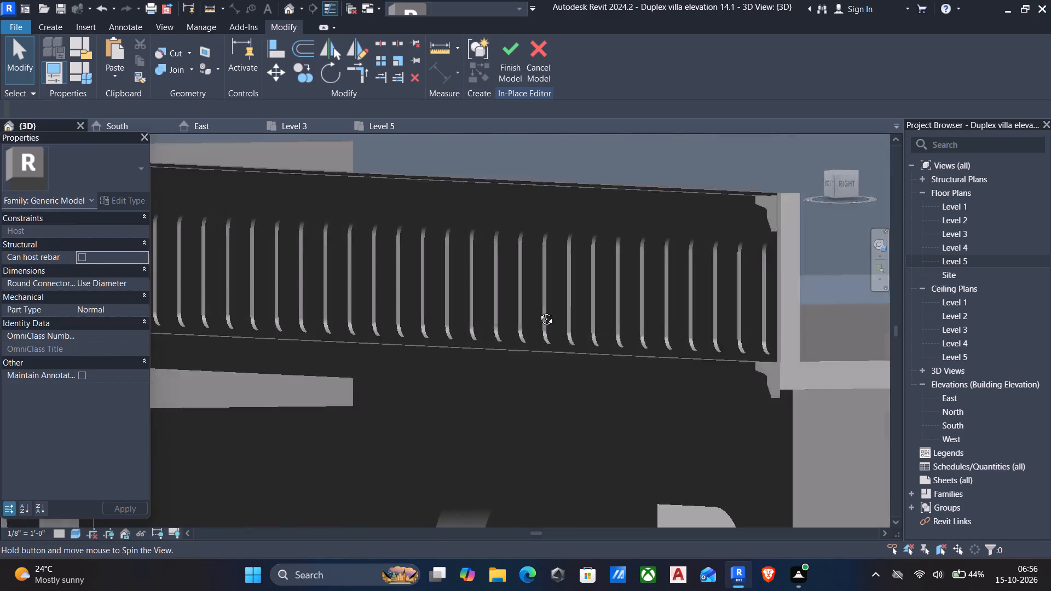
pyautogui.keyDown('shift'); pyautogui.moveTo(538, 311); pyautogui.dragTo(573, 334, button='middle'); pyautogui.keyUp('shift')
pyautogui.scroll(-5, 572, 337)
pyautogui.keyDown('shift'); pyautogui.moveTo(527, 356); pyautogui.dragTo(348, 369, button='middle'); pyautogui.keyUp('shift')
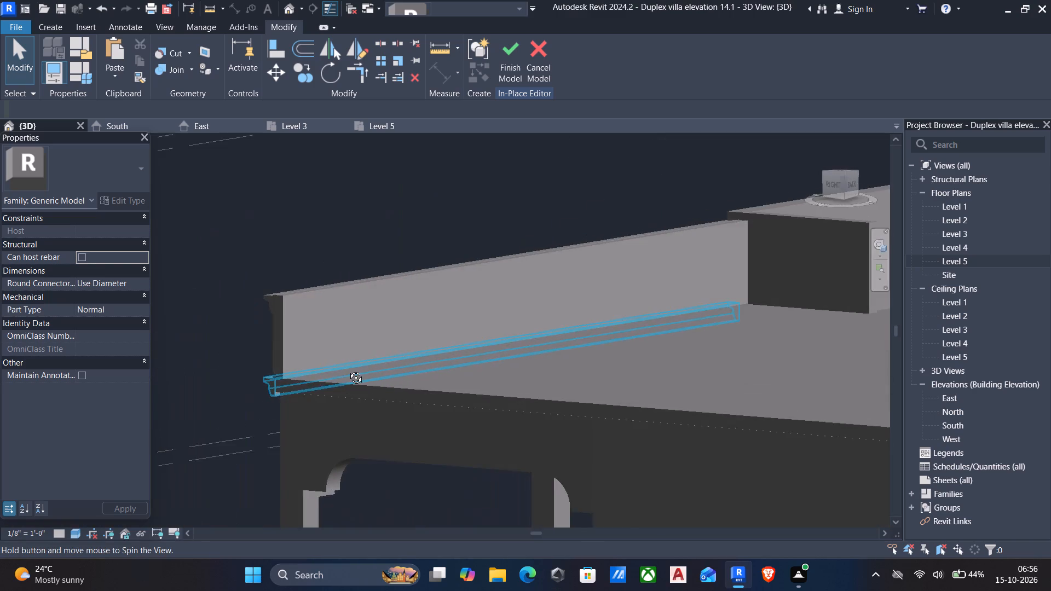
pyautogui.keyDown('shift'); pyautogui.moveTo(348, 369); pyautogui.dragTo(474, 378, button='middle'); pyautogui.keyUp('shift')
pyautogui.scroll(4, 640, 327)
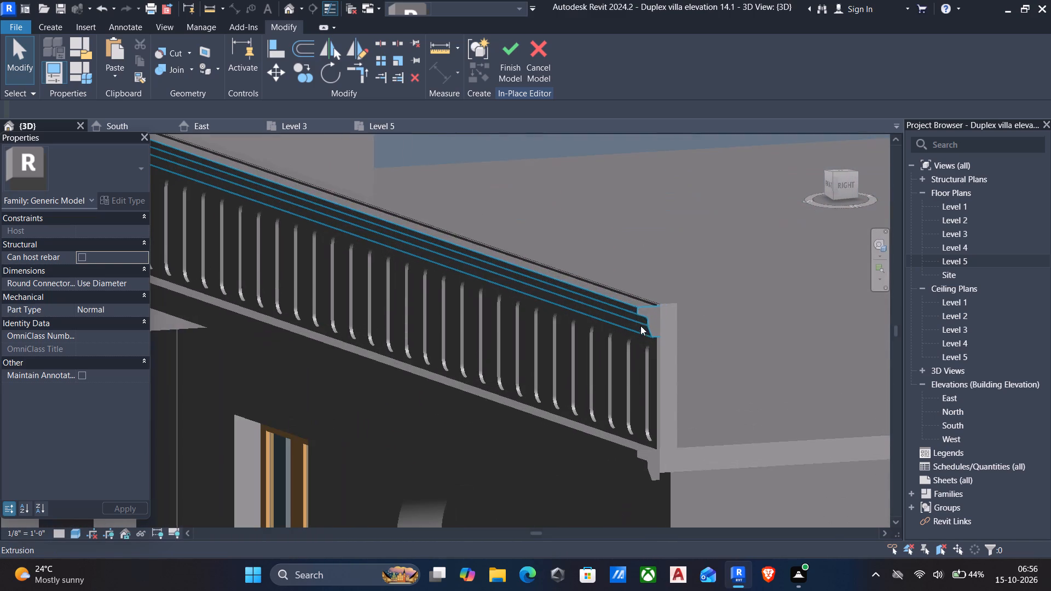
pyautogui.click(510, 53)
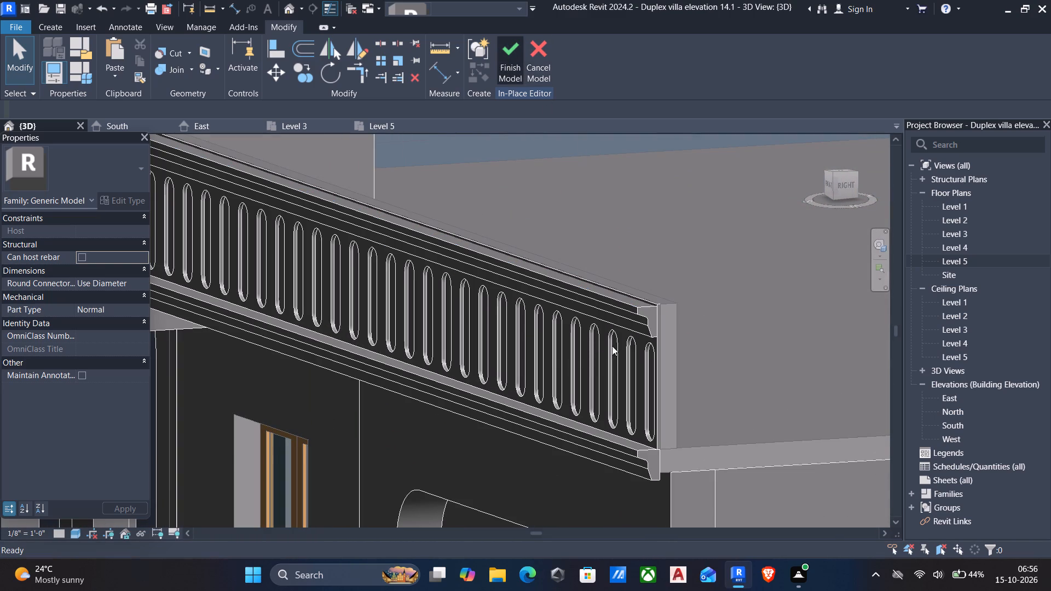
# Reopen the in-place generic model containing the slotted parapet panel for editing.
pyautogui.scroll(-3, 690, 389)
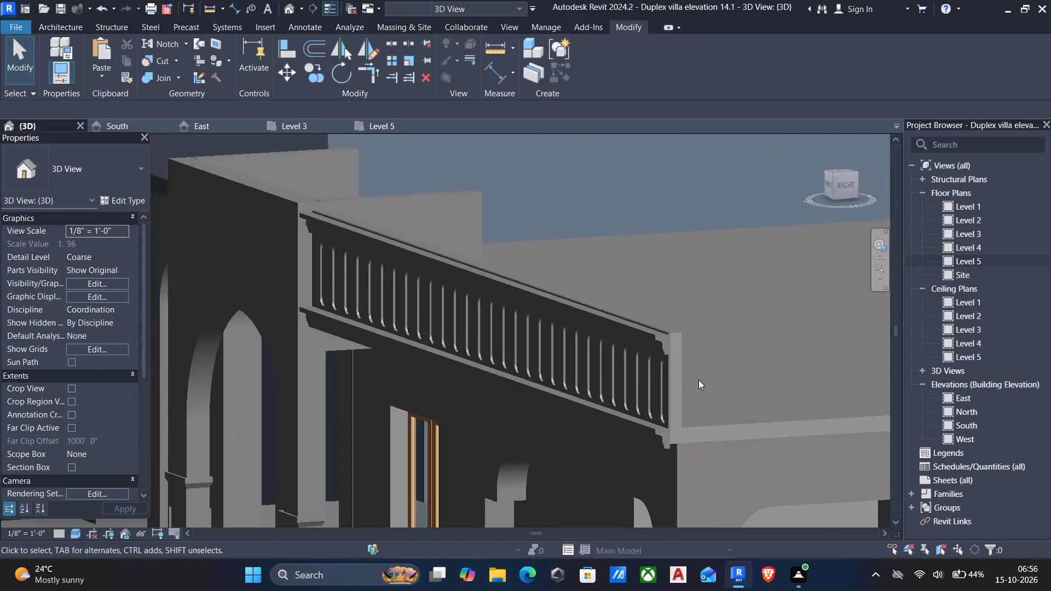
pyautogui.keyDown('shift'); pyautogui.moveTo(698, 380); pyautogui.dragTo(782, 355, button='middle'); pyautogui.keyUp('shift')
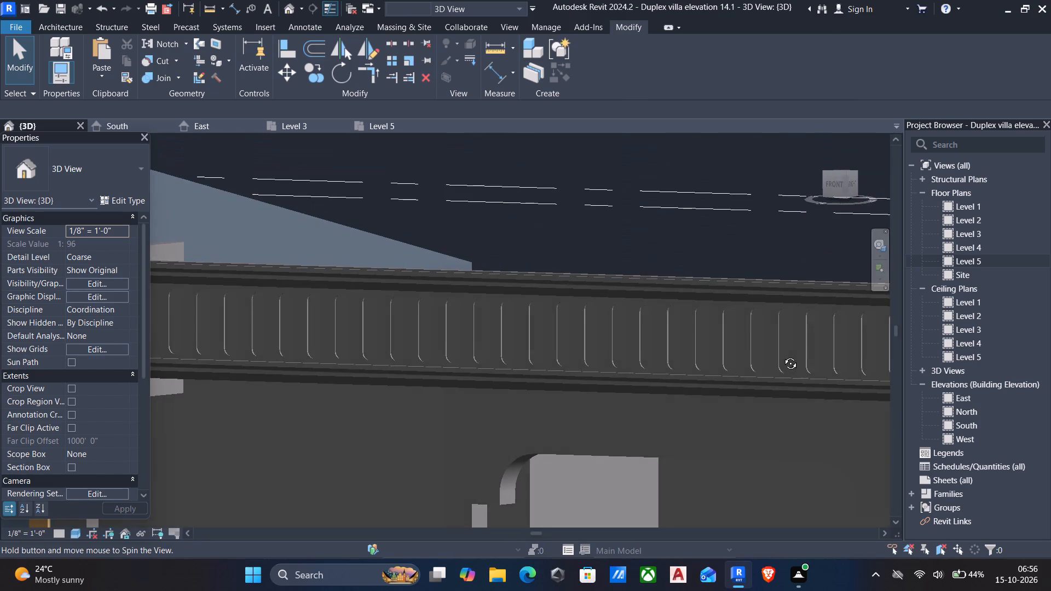
pyautogui.keyDown('shift'); pyautogui.moveTo(782, 355); pyautogui.dragTo(782, 378, button='middle'); pyautogui.keyUp('shift')
pyautogui.moveTo(746, 360); pyautogui.dragTo(676, 370, button='middle')
pyautogui.click(681, 354)
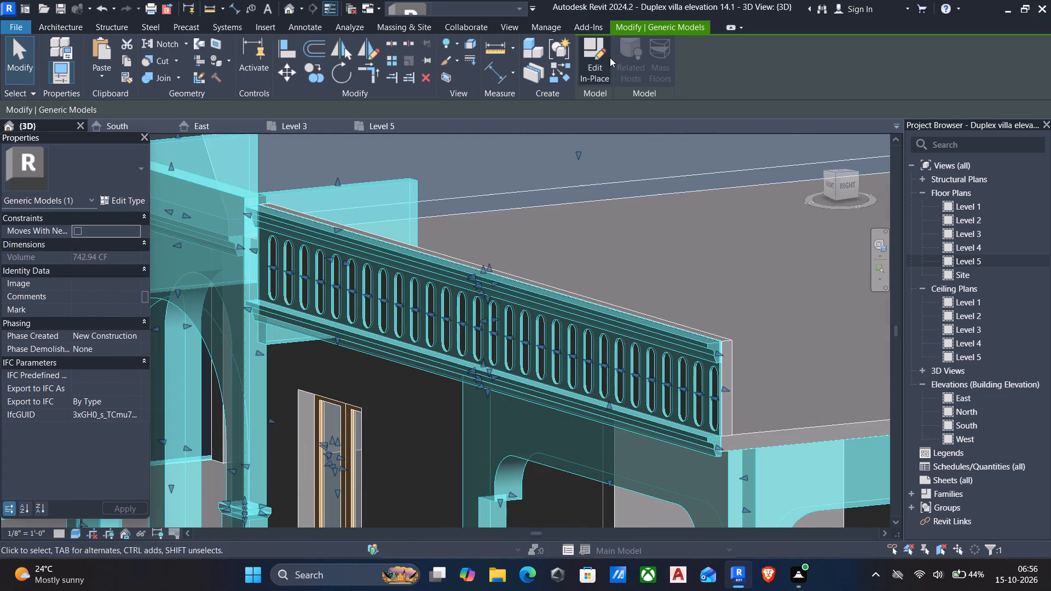
pyautogui.click(600, 57)
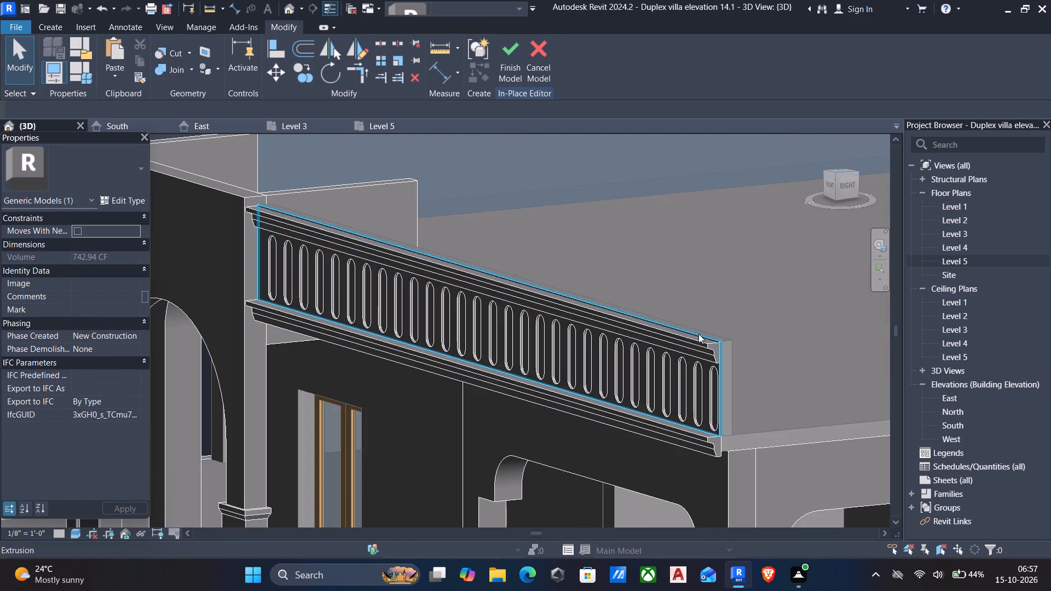
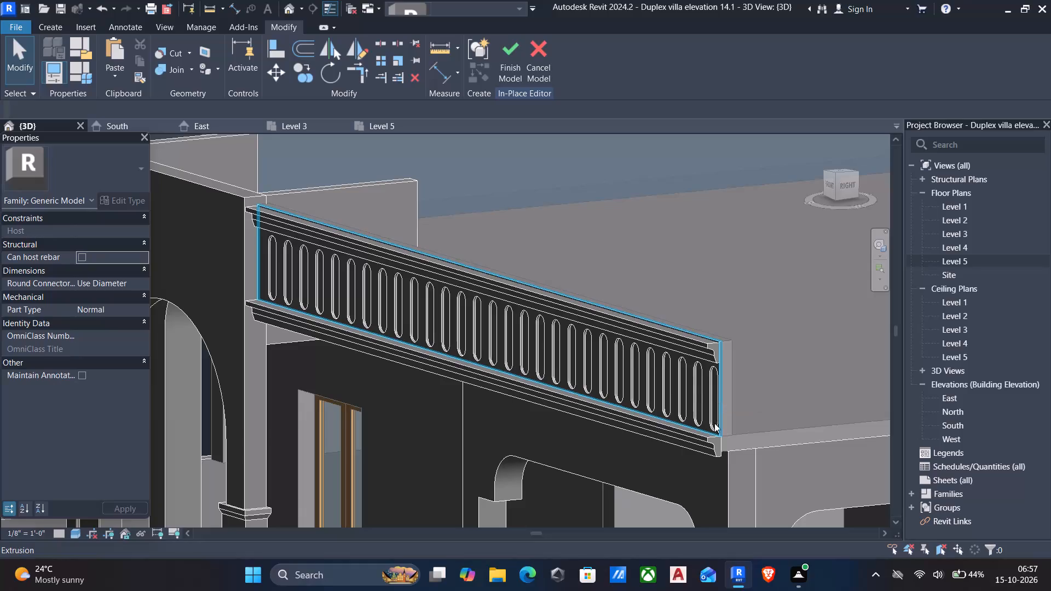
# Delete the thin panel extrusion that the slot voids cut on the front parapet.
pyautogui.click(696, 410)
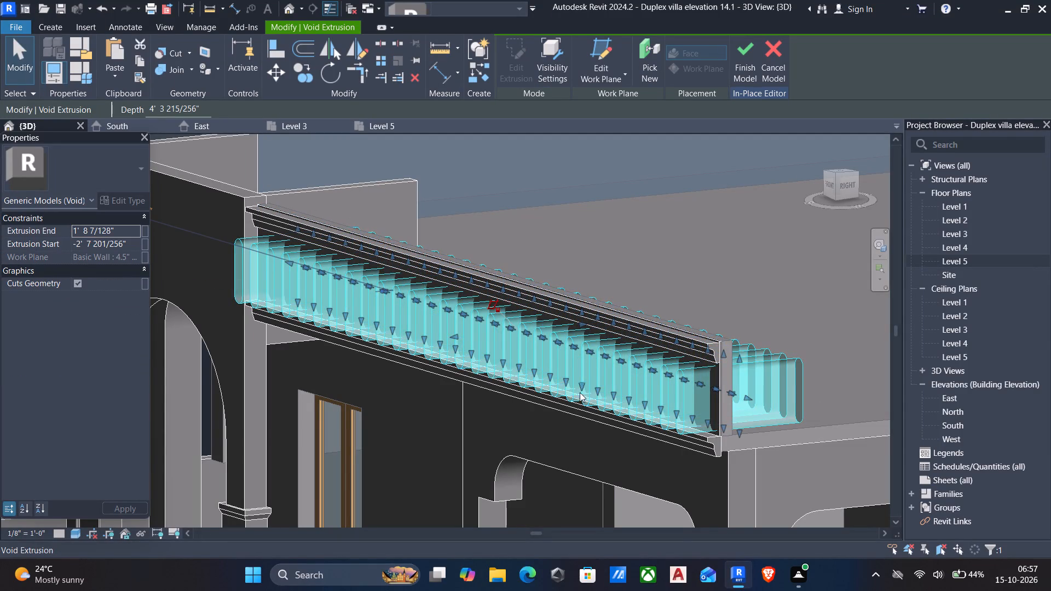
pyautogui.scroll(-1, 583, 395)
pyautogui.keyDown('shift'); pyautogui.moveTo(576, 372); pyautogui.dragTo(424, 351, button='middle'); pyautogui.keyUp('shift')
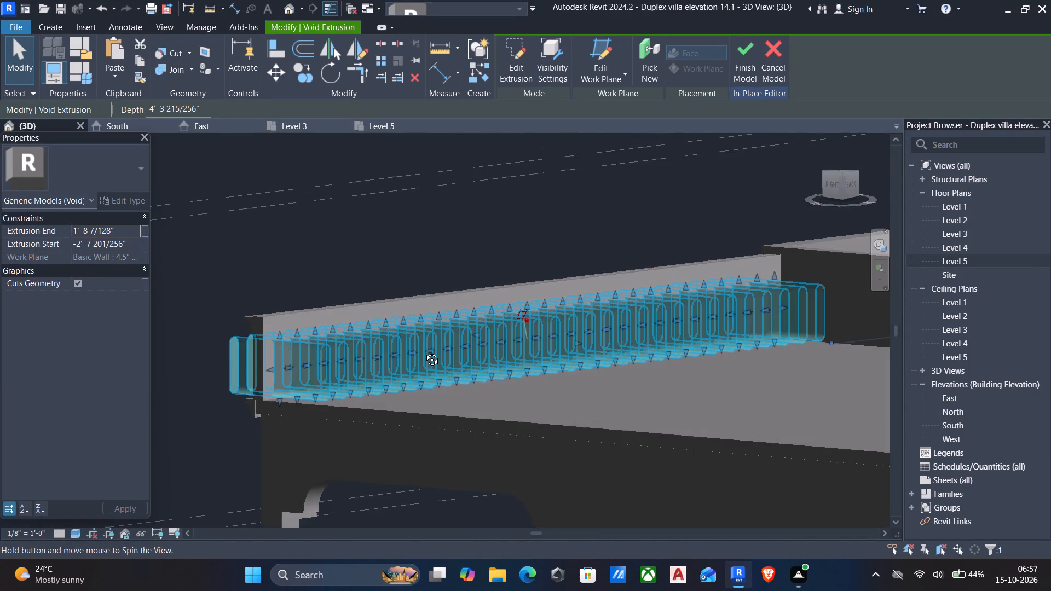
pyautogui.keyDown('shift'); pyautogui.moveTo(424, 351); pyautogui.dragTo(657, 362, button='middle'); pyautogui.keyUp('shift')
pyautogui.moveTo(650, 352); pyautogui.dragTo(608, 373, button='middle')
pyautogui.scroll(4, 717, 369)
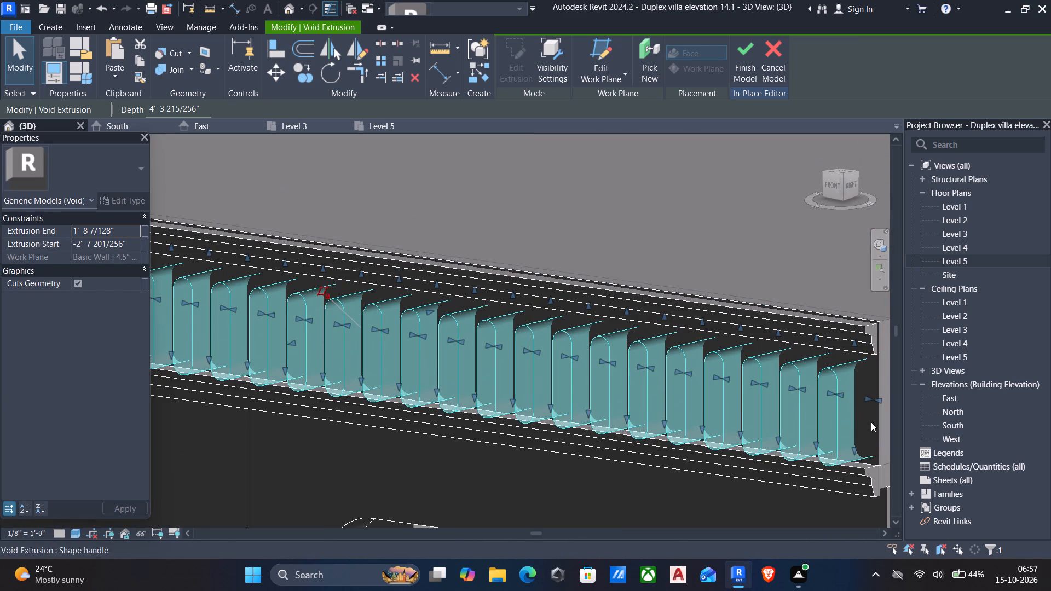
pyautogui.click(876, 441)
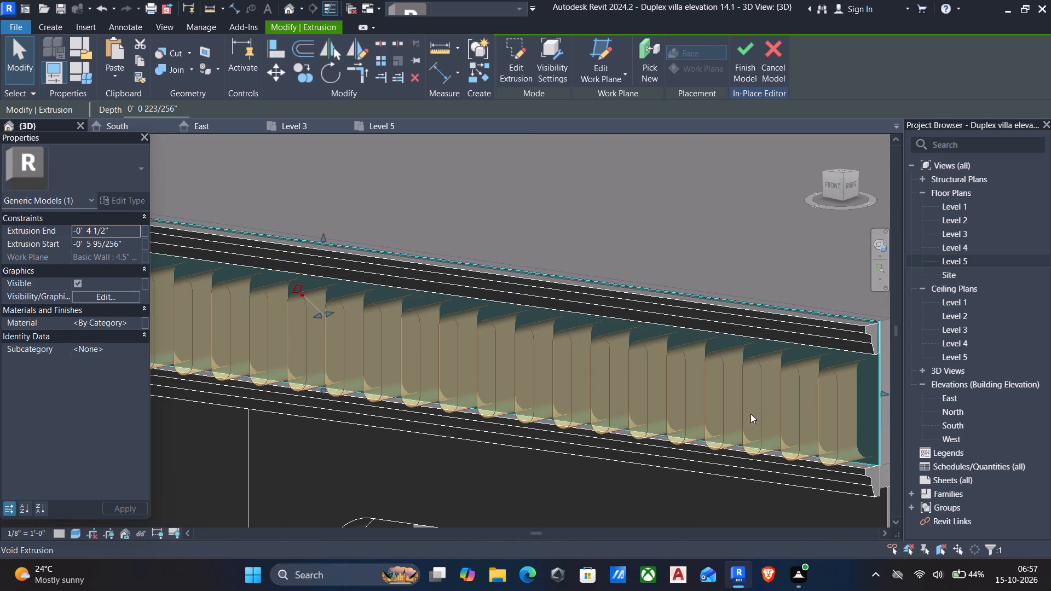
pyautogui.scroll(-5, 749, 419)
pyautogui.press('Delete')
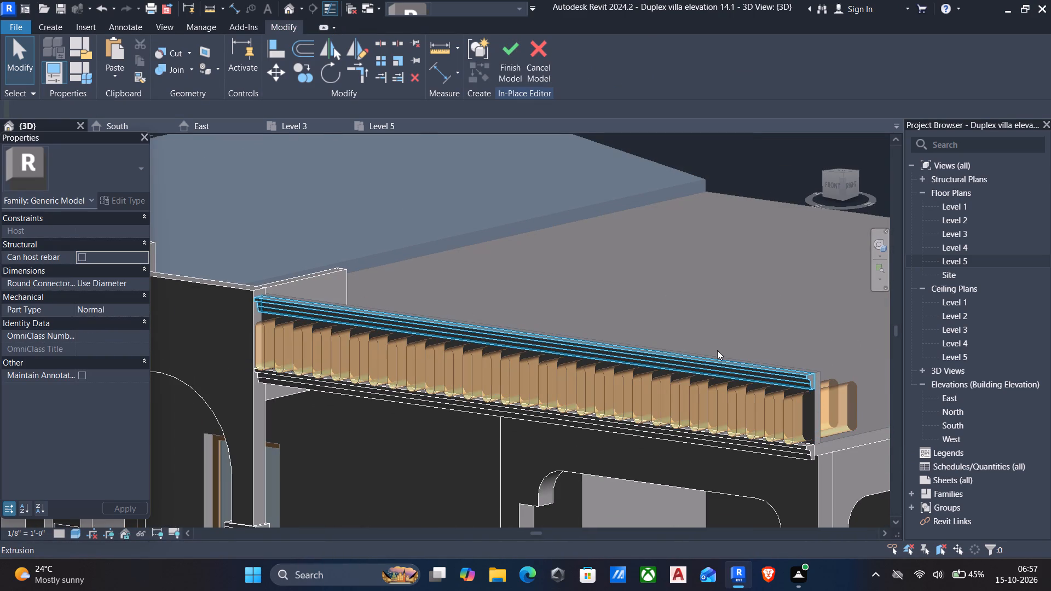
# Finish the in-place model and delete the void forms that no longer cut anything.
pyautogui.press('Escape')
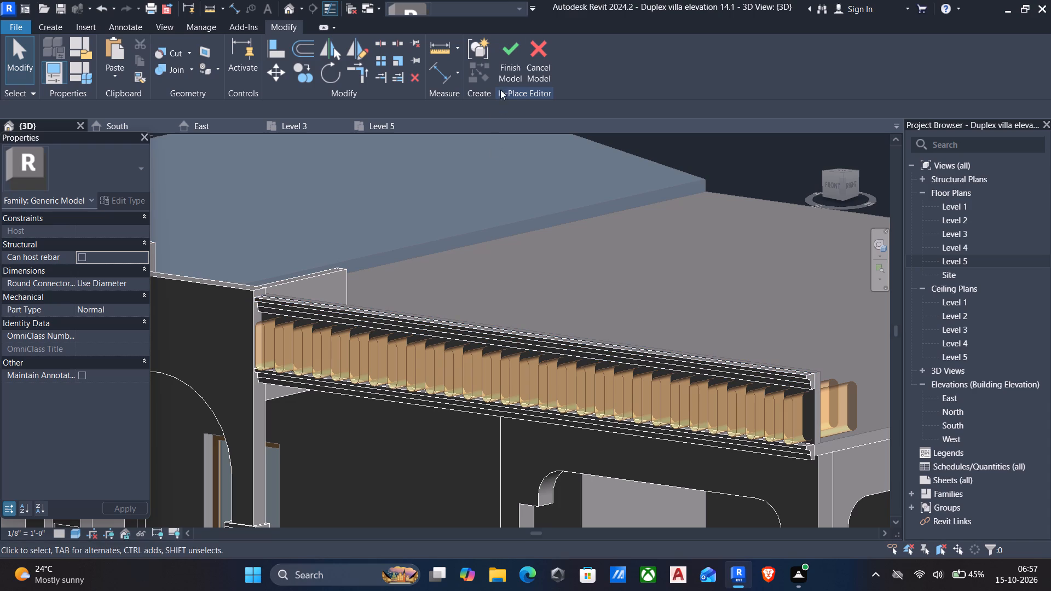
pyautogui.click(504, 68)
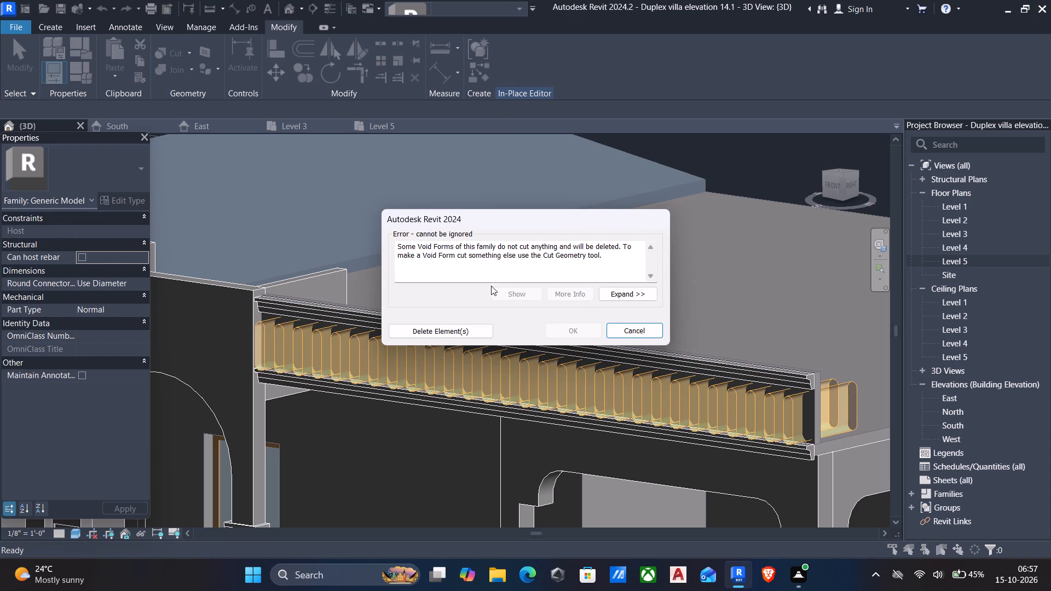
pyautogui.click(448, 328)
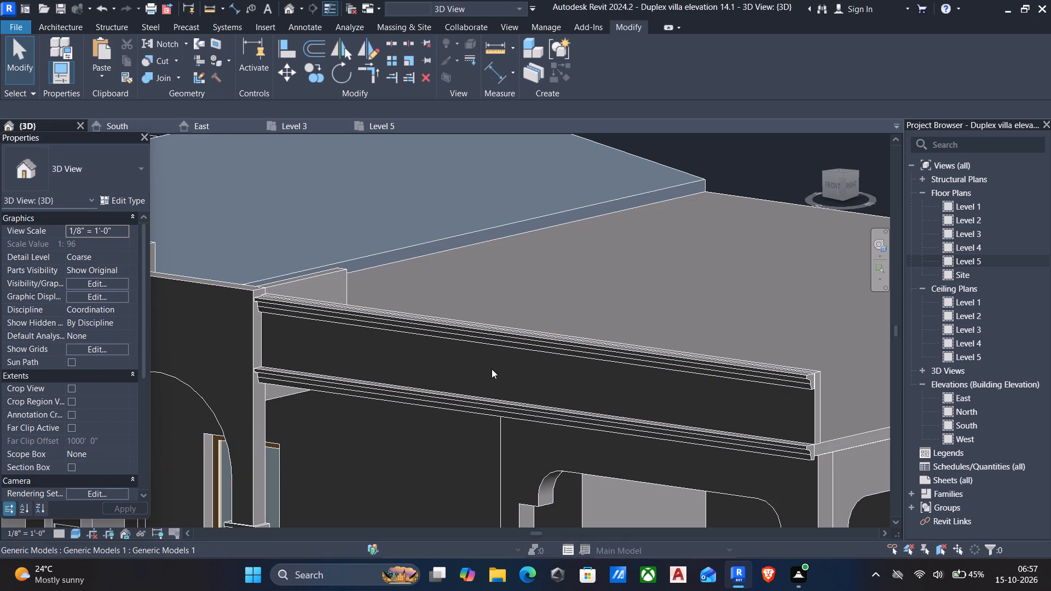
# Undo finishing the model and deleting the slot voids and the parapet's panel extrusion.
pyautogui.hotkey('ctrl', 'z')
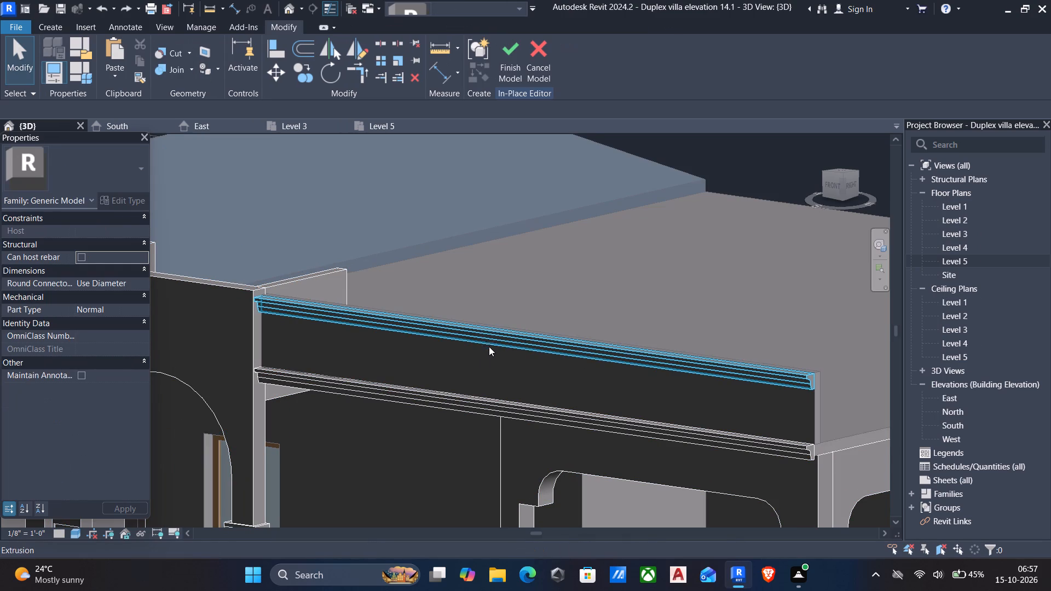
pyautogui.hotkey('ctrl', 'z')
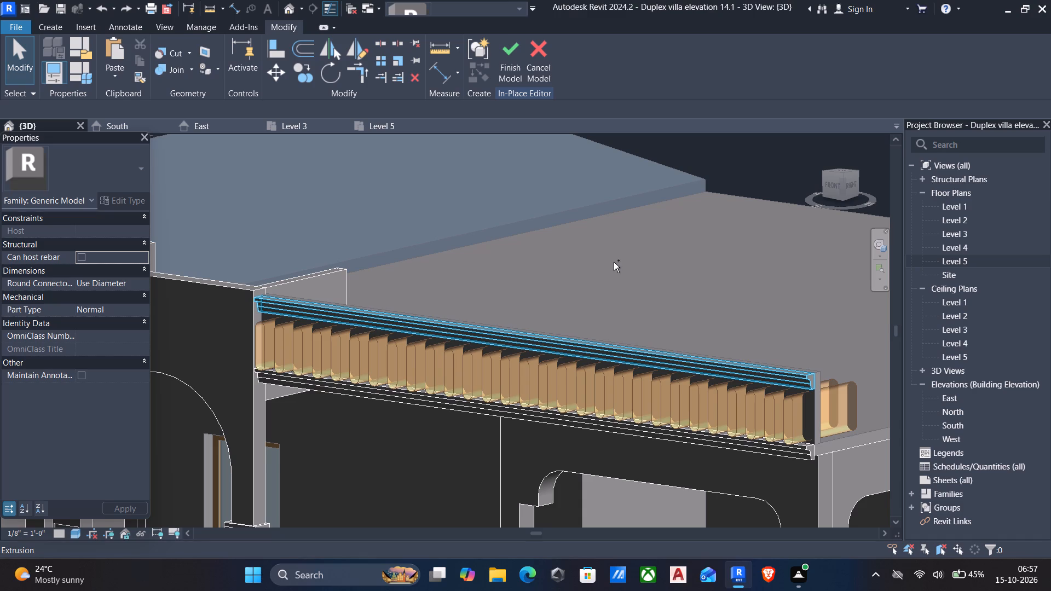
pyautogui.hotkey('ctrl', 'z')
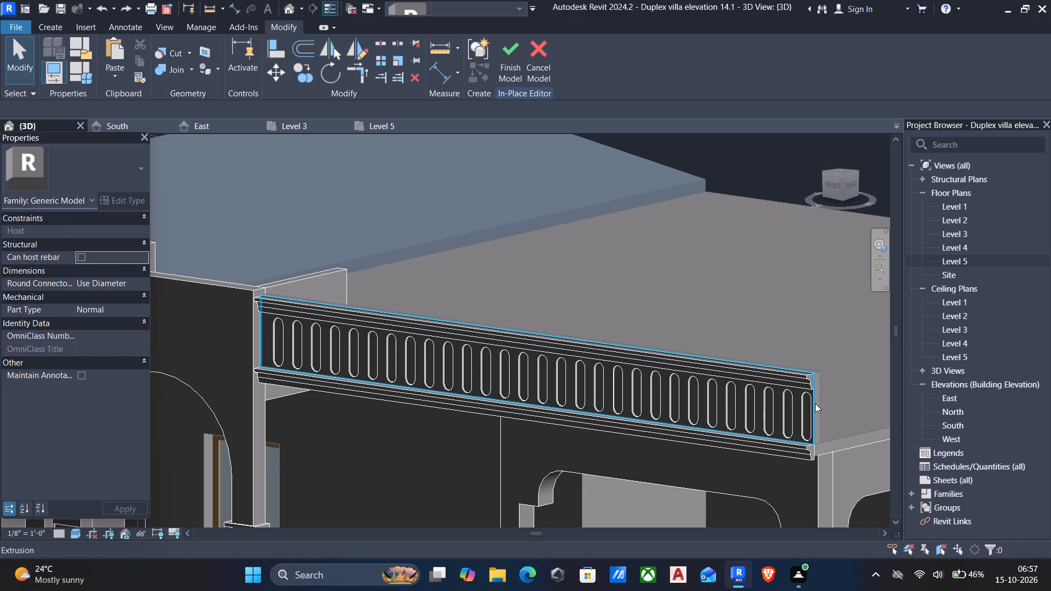
# Undo the earlier void extrusion edits back to the open sketch of the parapet's slot outlines.
pyautogui.hotkey('ctrl', 'z')
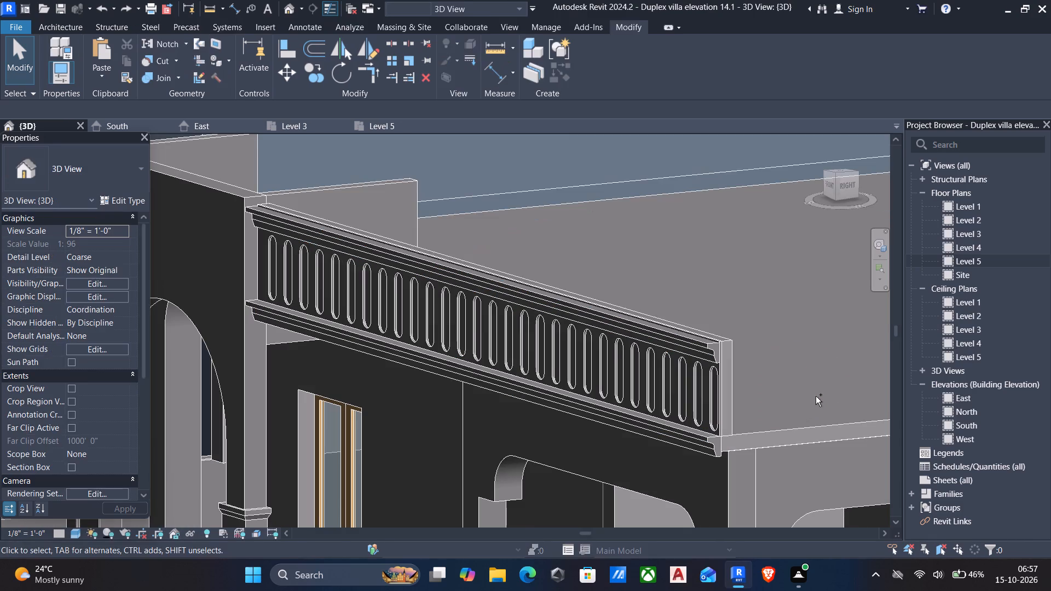
pyautogui.hotkey('ctrl', 'z')
pyautogui.hotkey('ctrl', 'z')
pyautogui.hotkey('ctrl', 'z')
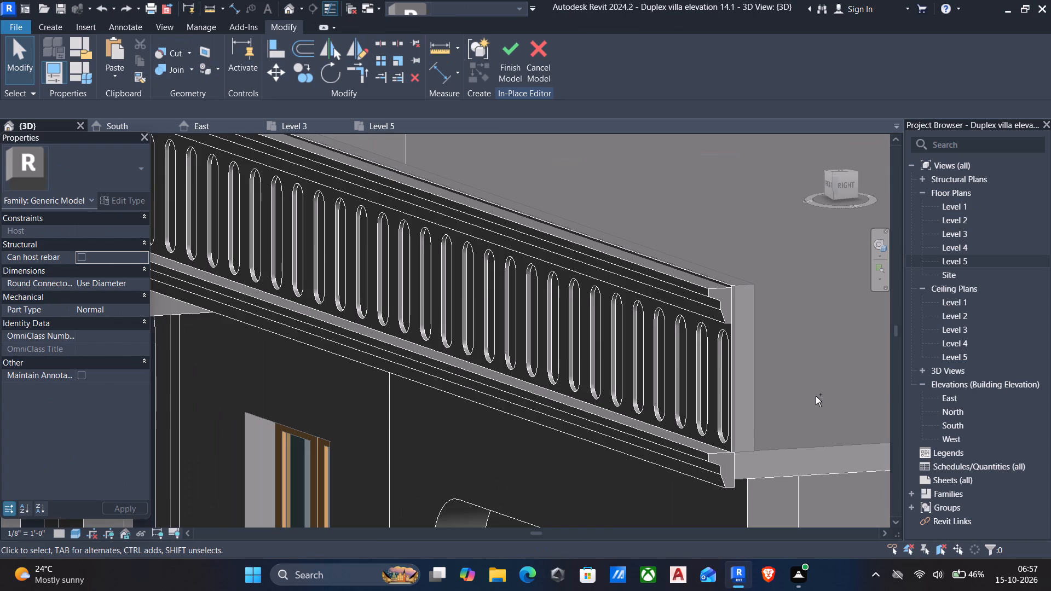
pyautogui.hotkey('ctrl', 'z')
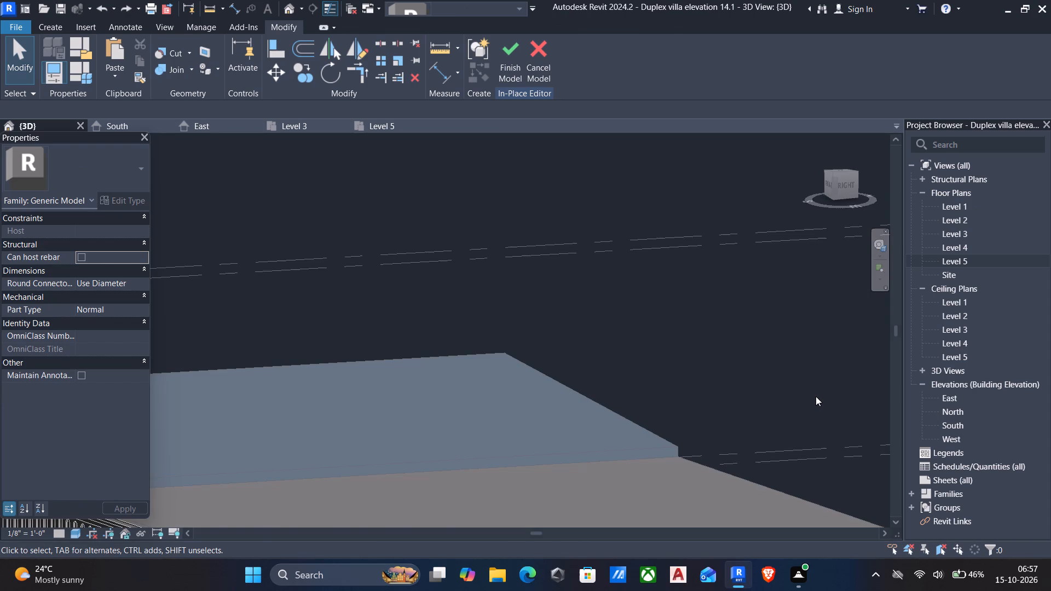
pyautogui.scroll(-7, 802, 400)
pyautogui.scroll(5, 521, 483)
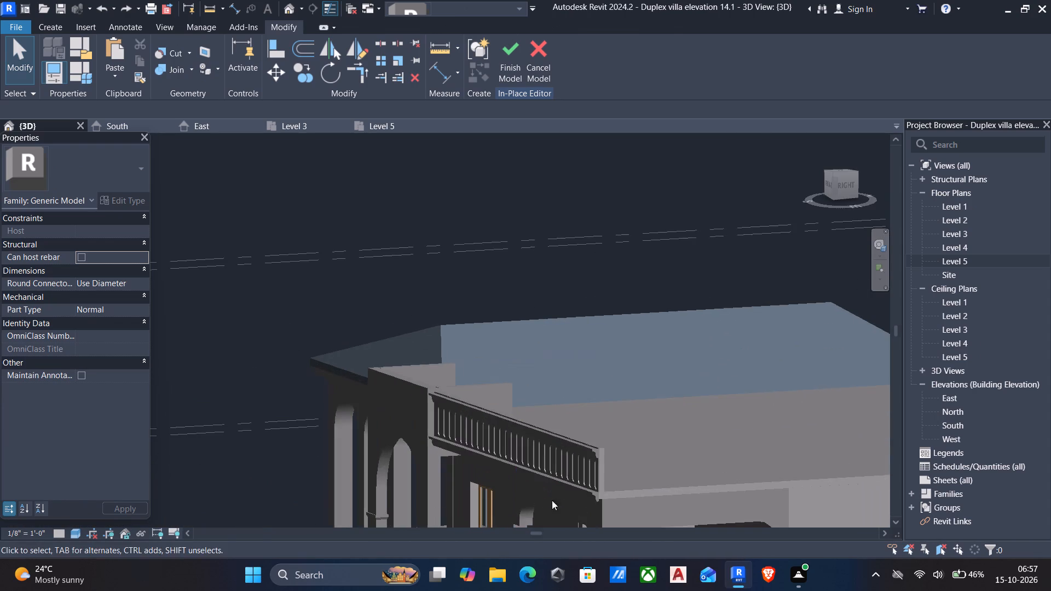
pyautogui.moveTo(598, 476); pyautogui.dragTo(566, 369, button='middle')
pyautogui.hotkey('ctrl', 'z')
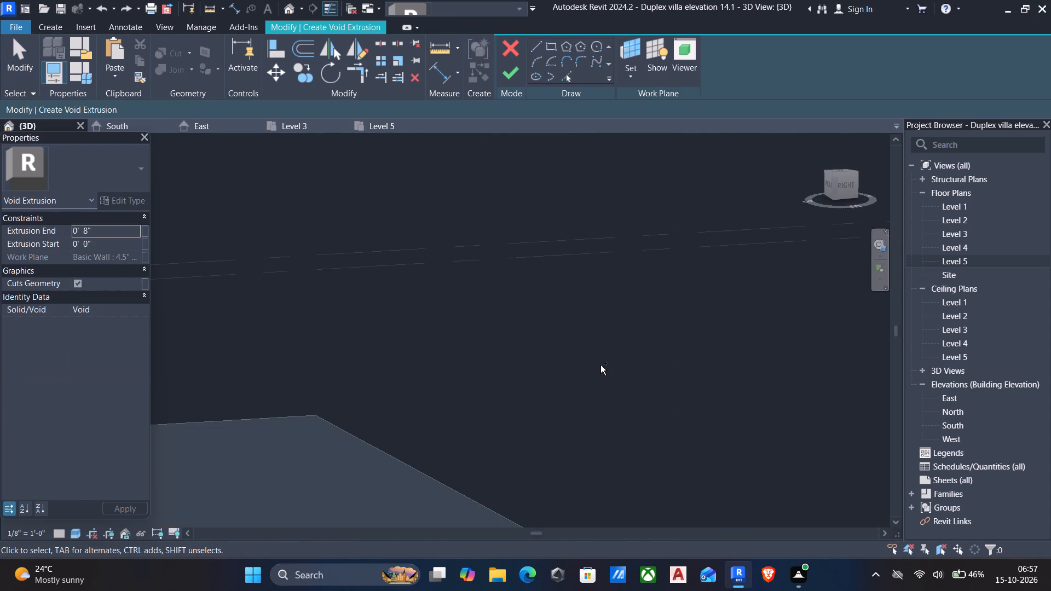
pyautogui.hotkey('ctrl', 'z')
pyautogui.hotkey('ctrl', 'z')
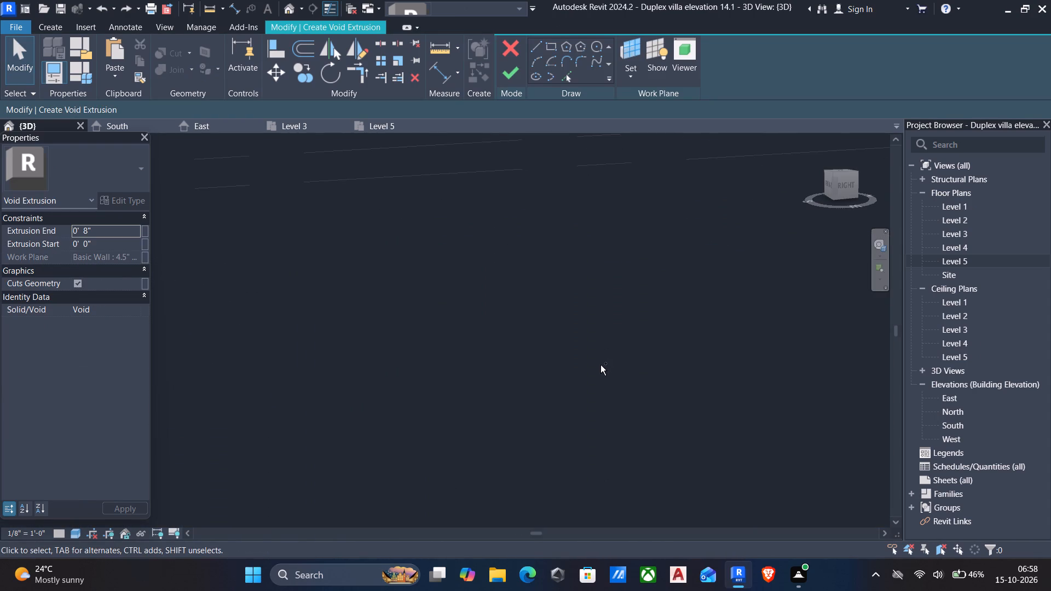
# Copy the slot outline nearest the parapet's free end twice toward that end, at 1' spacing.
pyautogui.scroll(-7, 599, 367)
pyautogui.scroll(-13, 581, 408)
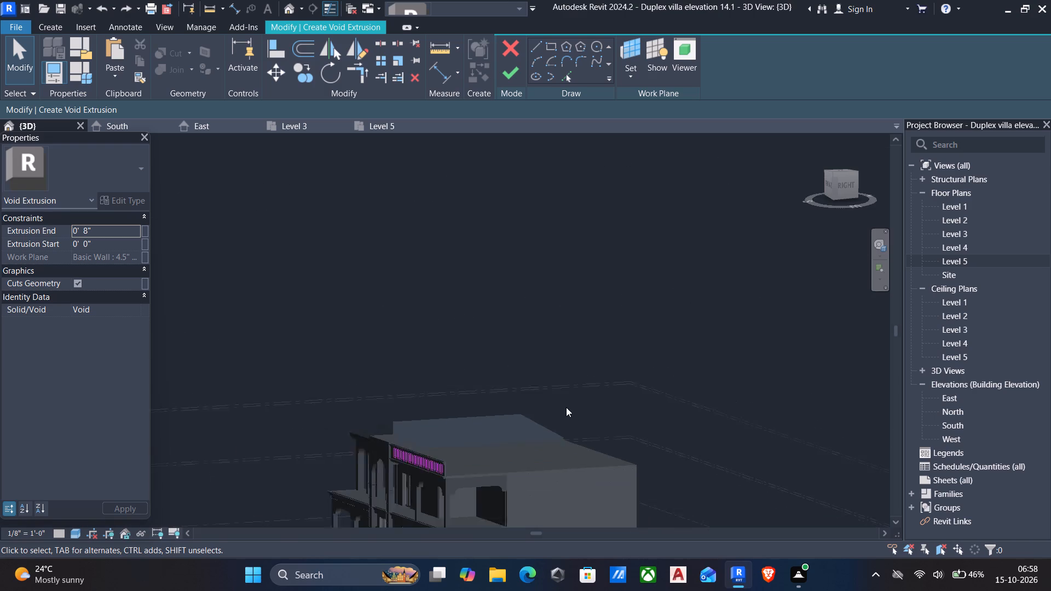
pyautogui.scroll(6, 436, 453)
pyautogui.scroll(5, 594, 470)
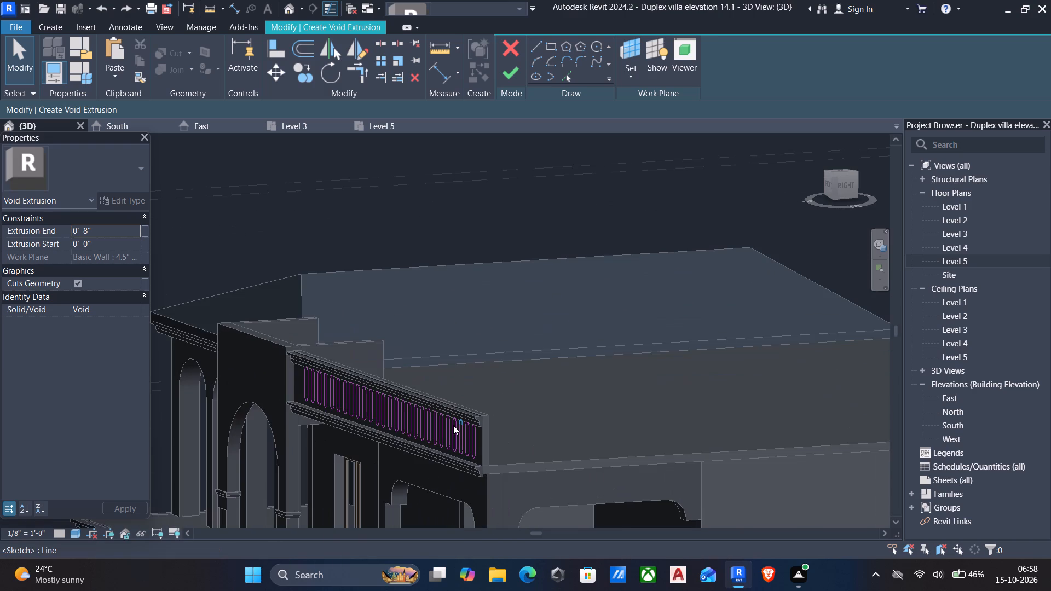
pyautogui.keyDown('shift'); pyautogui.moveTo(453, 425); pyautogui.dragTo(591, 439, button='middle'); pyautogui.keyUp('shift')
pyautogui.scroll(5, 587, 402)
pyautogui.moveTo(596, 382); pyautogui.dragTo(665, 493)
pyautogui.write('co')
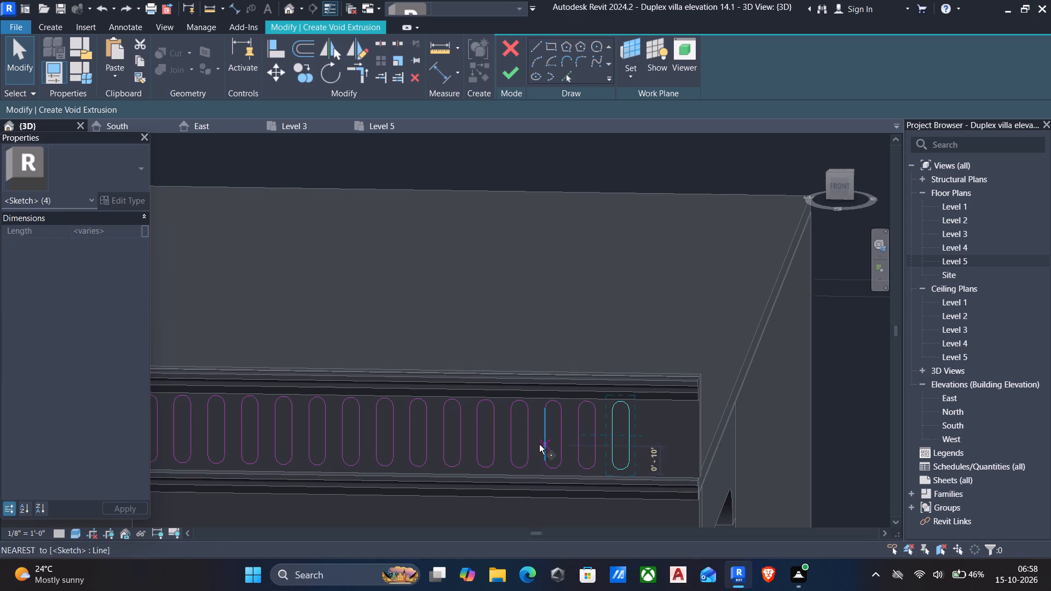
pyautogui.scroll(4, 615, 386)
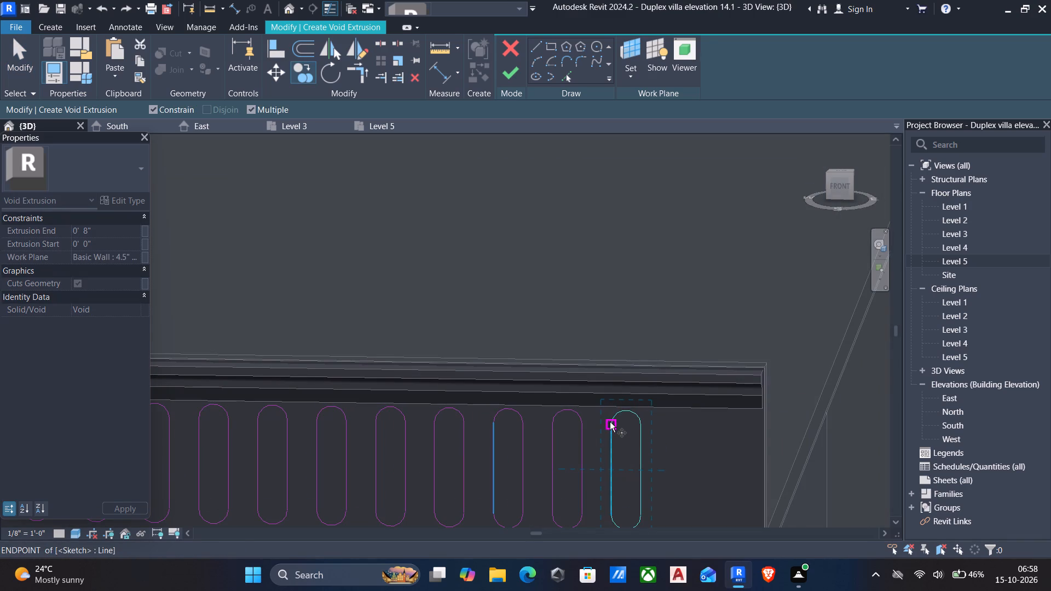
pyautogui.click(610, 422)
pyautogui.press('1')
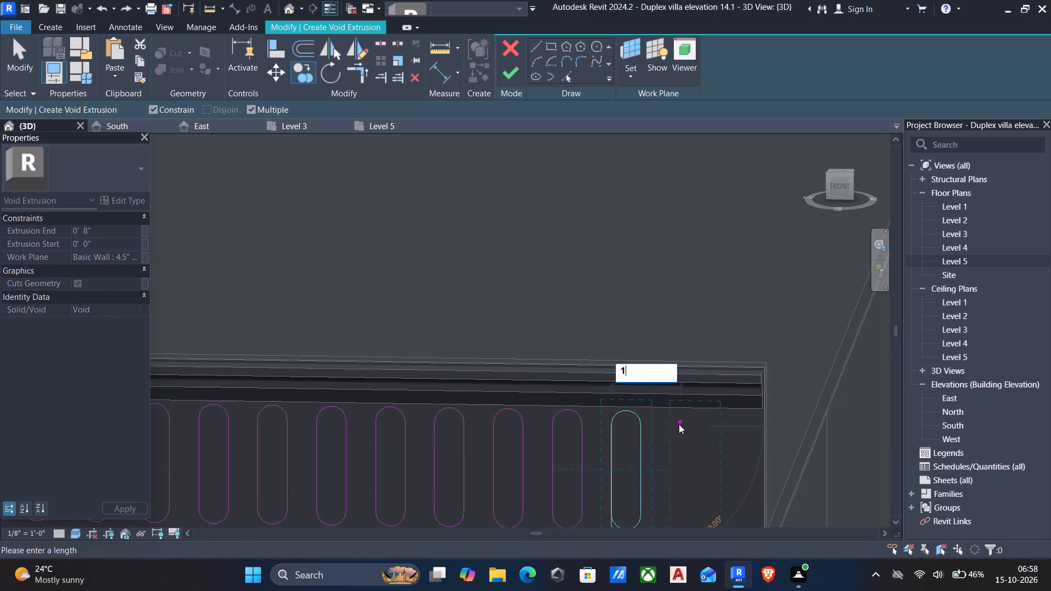
pyautogui.press("'")
pyautogui.press('Return')
pyautogui.write("1'")
pyautogui.press('Return')
pyautogui.press('Escape')
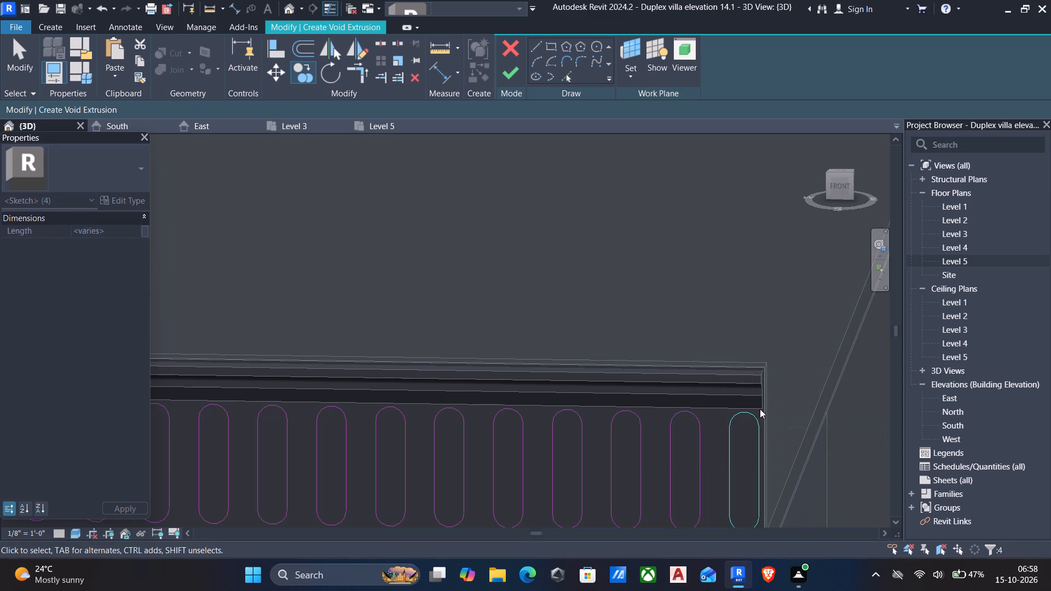
pyautogui.scroll(-3, 722, 390)
pyautogui.keyDown('shift'); pyautogui.moveTo(710, 396); pyautogui.dragTo(664, 402, button='middle'); pyautogui.keyUp('shift')
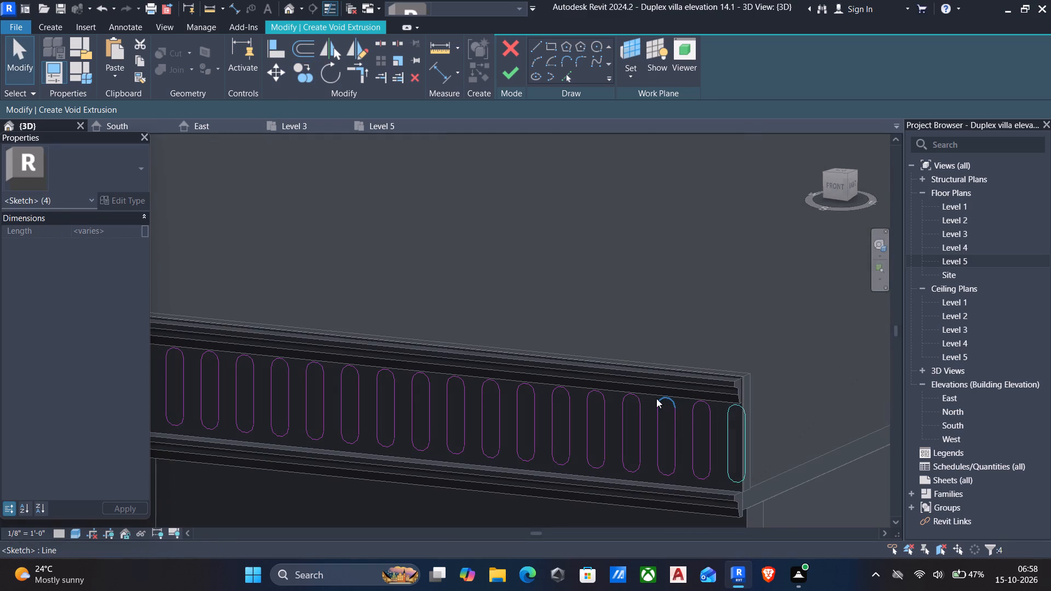
pyautogui.press('Escape')
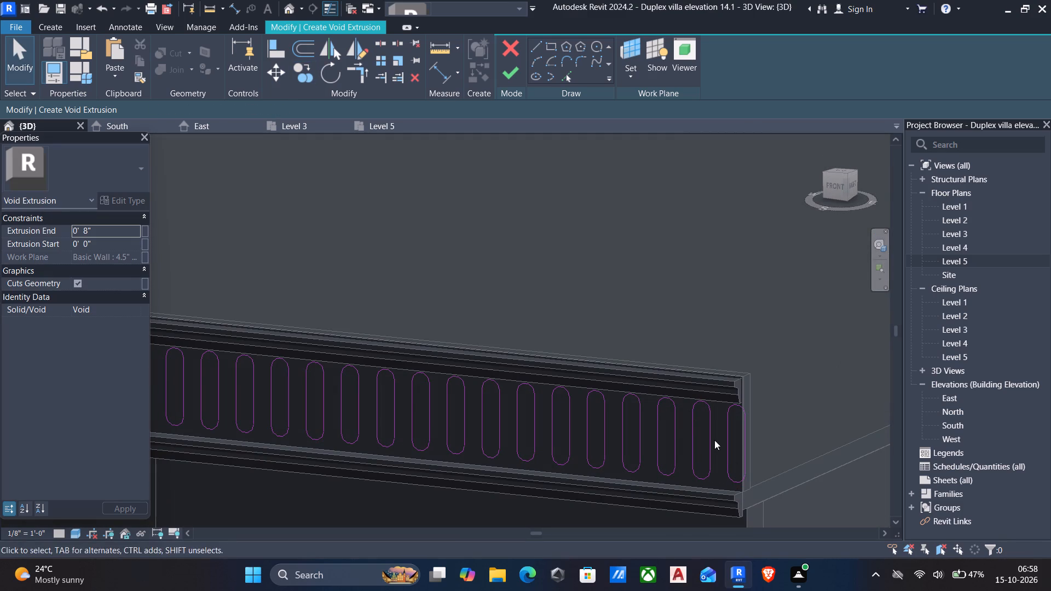
# Examine the last slot outlines against the parapet's free end, from the front and at an angle.
pyautogui.scroll(5, 731, 436)
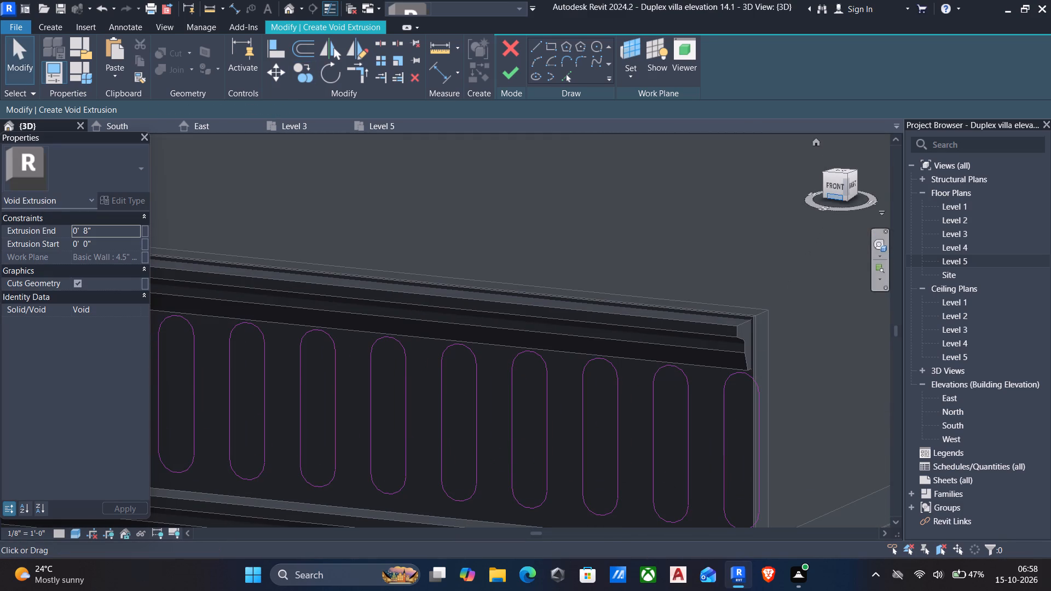
pyautogui.click(834, 189)
pyautogui.scroll(5, 533, 340)
pyautogui.scroll(17, 511, 276)
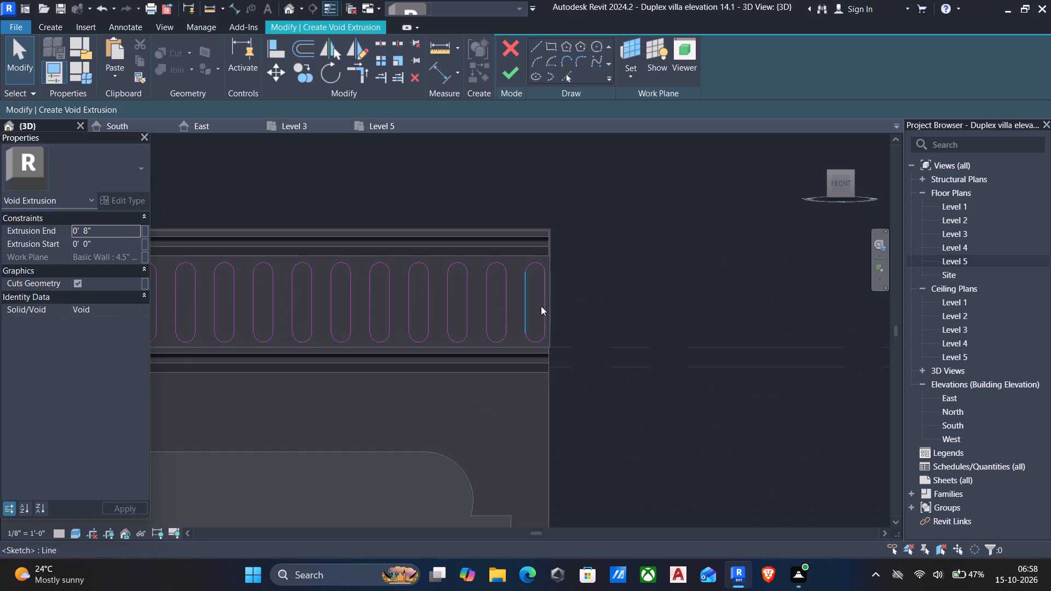
pyautogui.scroll(5, 554, 306)
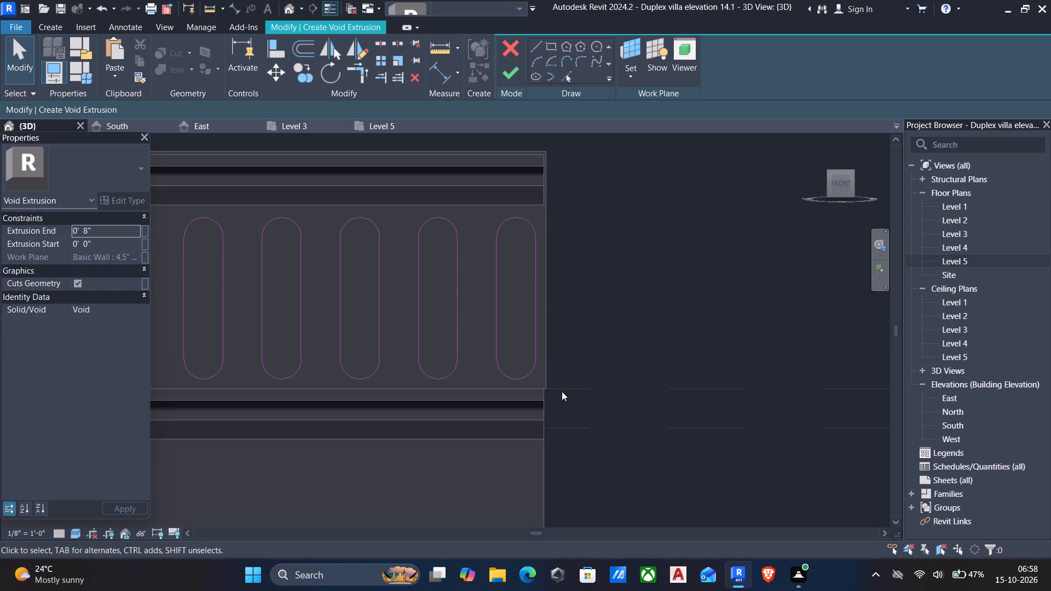
pyautogui.scroll(-6, 562, 391)
pyautogui.keyDown('shift'); pyautogui.middleClick(565, 388); pyautogui.keyUp('shift')
pyautogui.keyDown('shift'); pyautogui.middleClick(522, 418); pyautogui.keyUp('shift')
pyautogui.keyDown('shift'); pyautogui.middleClick(499, 432); pyautogui.keyUp('shift')
pyautogui.keyDown('shift'); pyautogui.middleClick(496, 434); pyautogui.keyUp('shift')
pyautogui.keyDown('shift'); pyautogui.moveTo(613, 310); pyautogui.dragTo(607, 321, button='middle'); pyautogui.keyUp('shift')
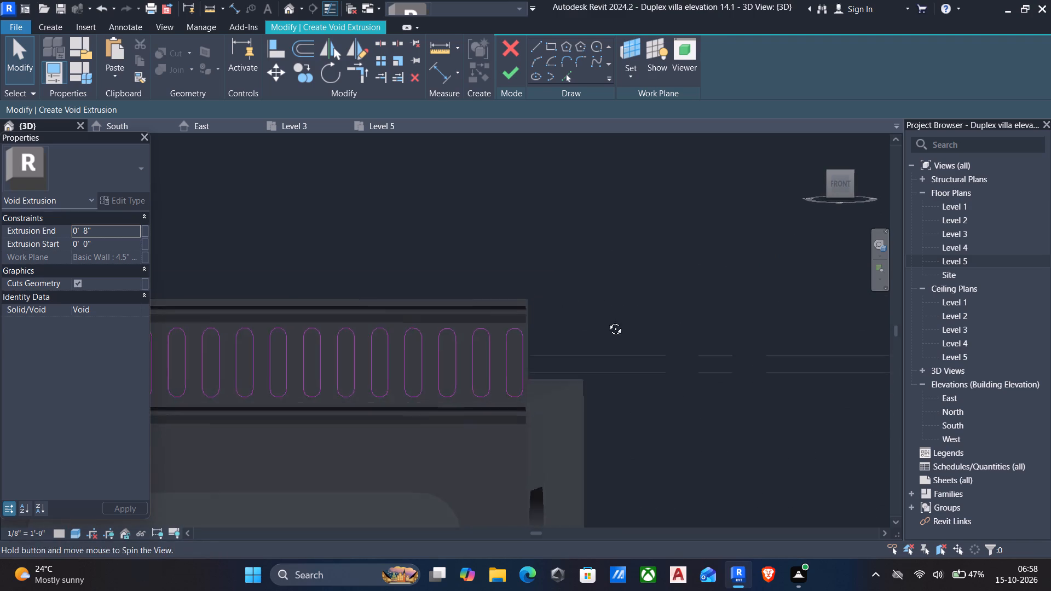
pyautogui.keyDown('shift'); pyautogui.moveTo(607, 321); pyautogui.dragTo(596, 342, button='middle'); pyautogui.keyUp('shift')
pyautogui.moveTo(591, 341); pyautogui.dragTo(671, 217, button='middle')
pyautogui.moveTo(611, 325); pyautogui.dragTo(759, 273, button='middle')
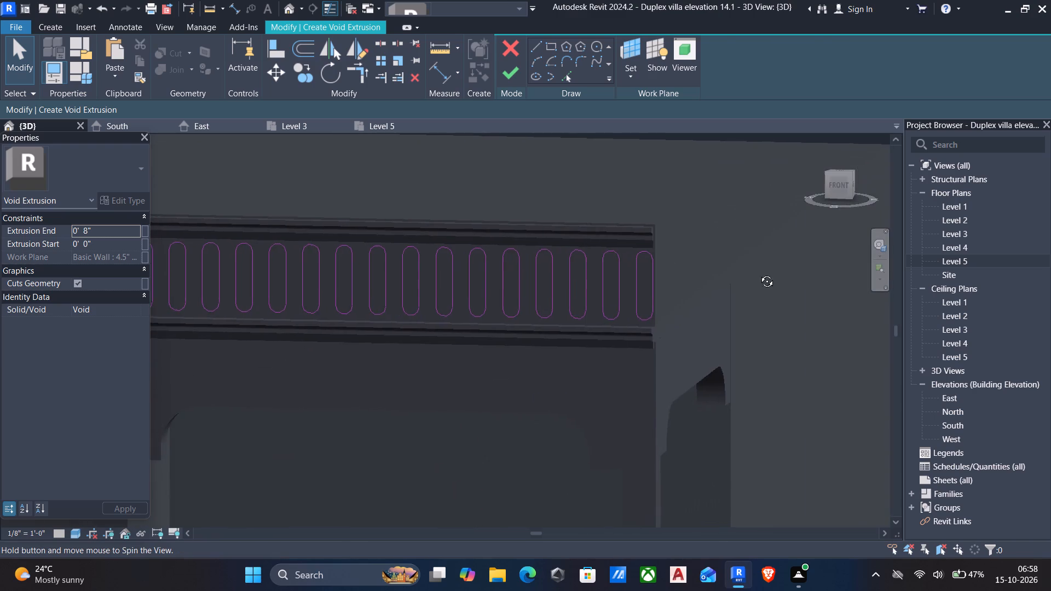
pyautogui.moveTo(759, 273); pyautogui.dragTo(799, 182, button='middle')
pyautogui.moveTo(605, 262); pyautogui.dragTo(731, 188, button='middle')
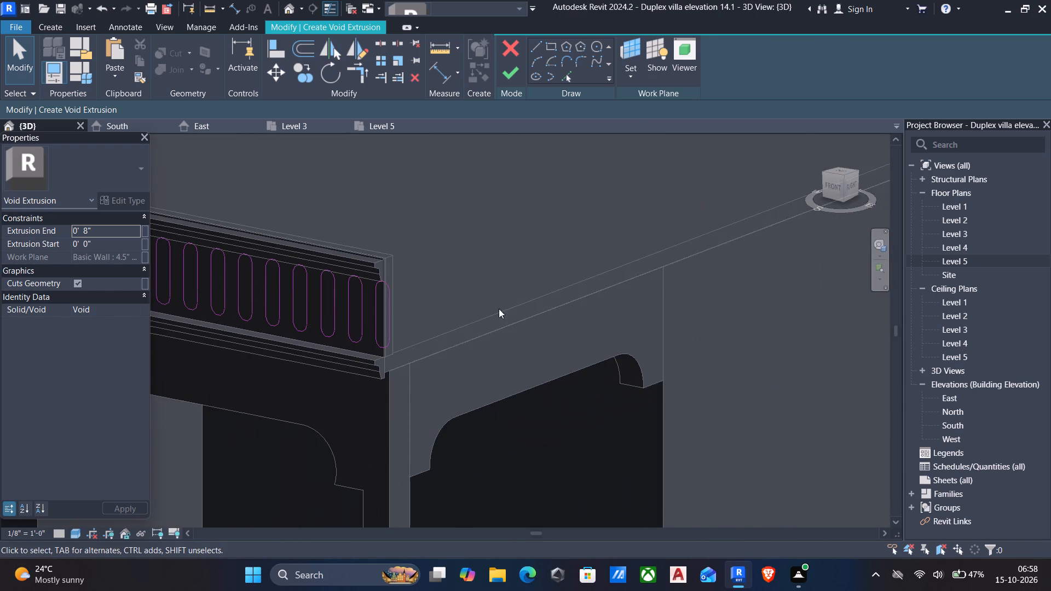
pyautogui.scroll(5, 461, 292)
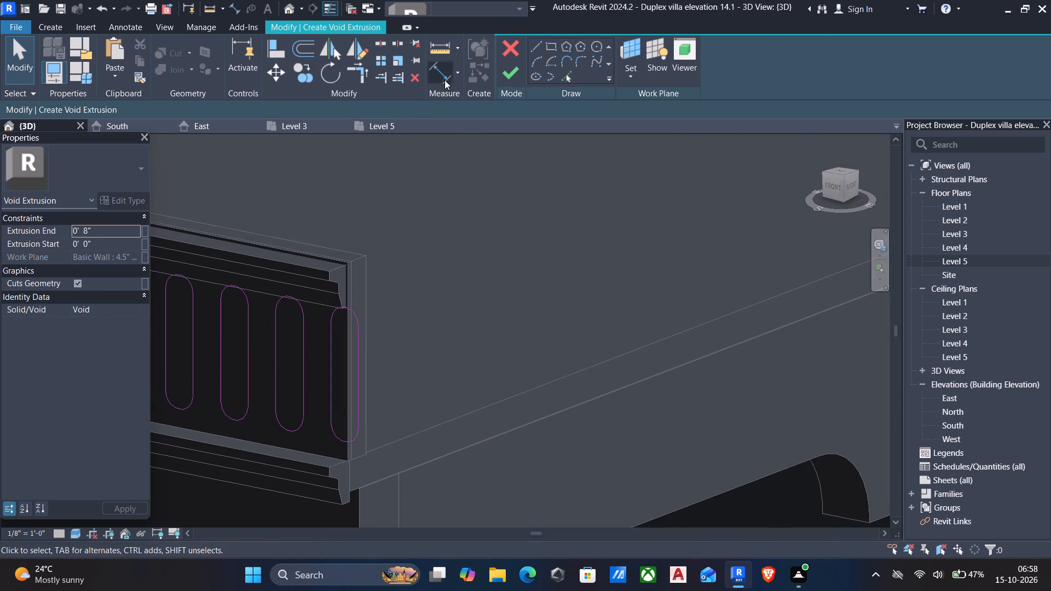
# Finish the slot sketch to create the void extrusion in the parapet panel.
pyautogui.click(504, 84)
pyautogui.click(508, 70)
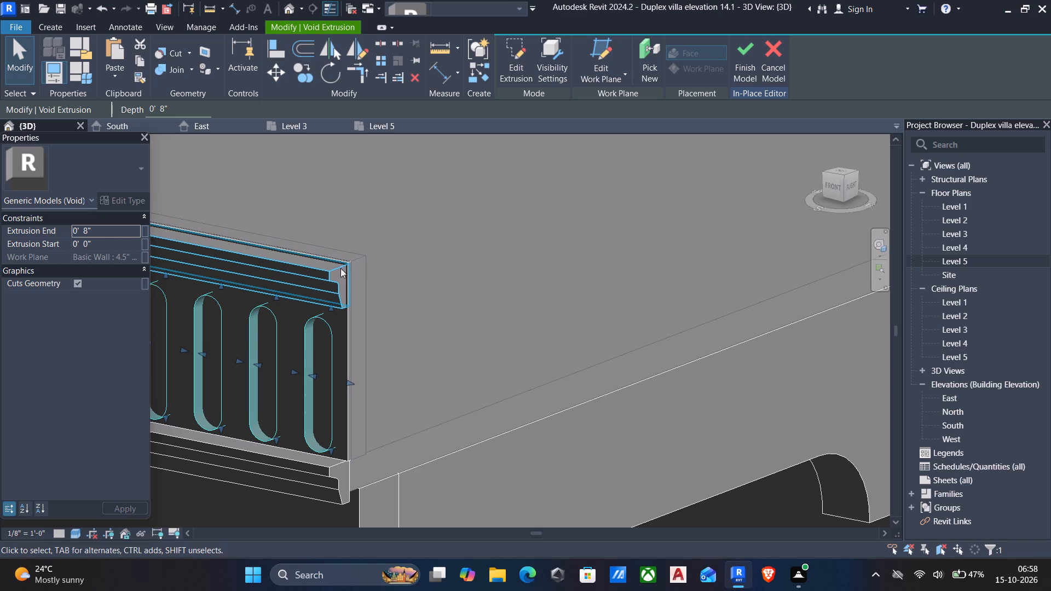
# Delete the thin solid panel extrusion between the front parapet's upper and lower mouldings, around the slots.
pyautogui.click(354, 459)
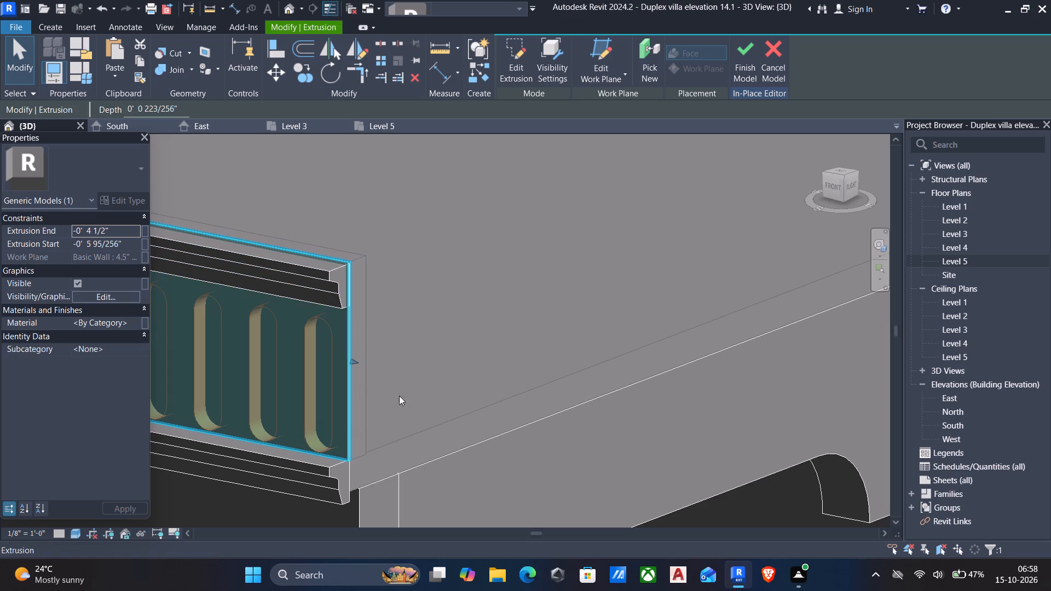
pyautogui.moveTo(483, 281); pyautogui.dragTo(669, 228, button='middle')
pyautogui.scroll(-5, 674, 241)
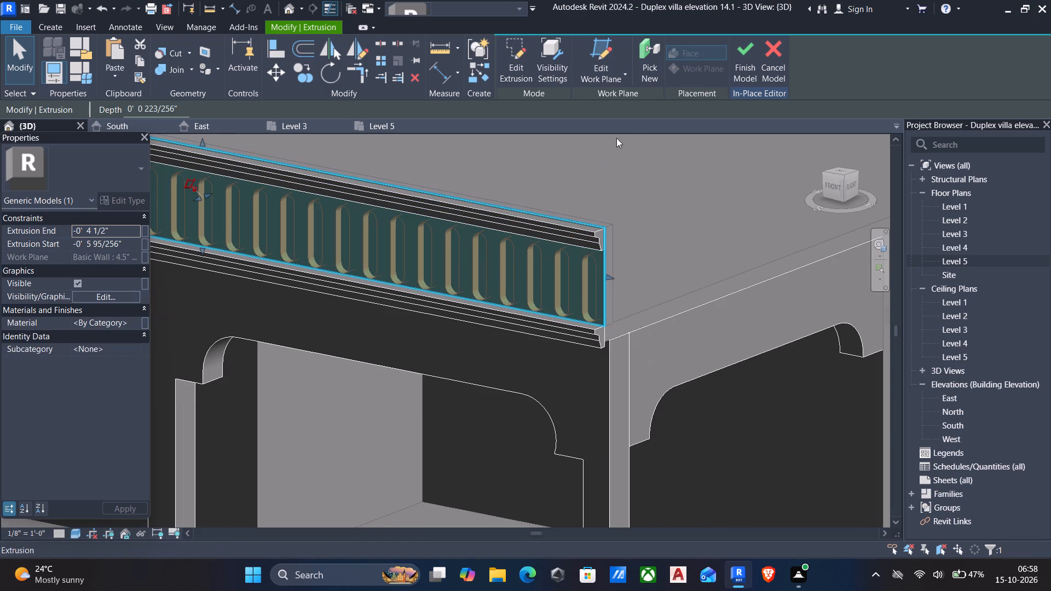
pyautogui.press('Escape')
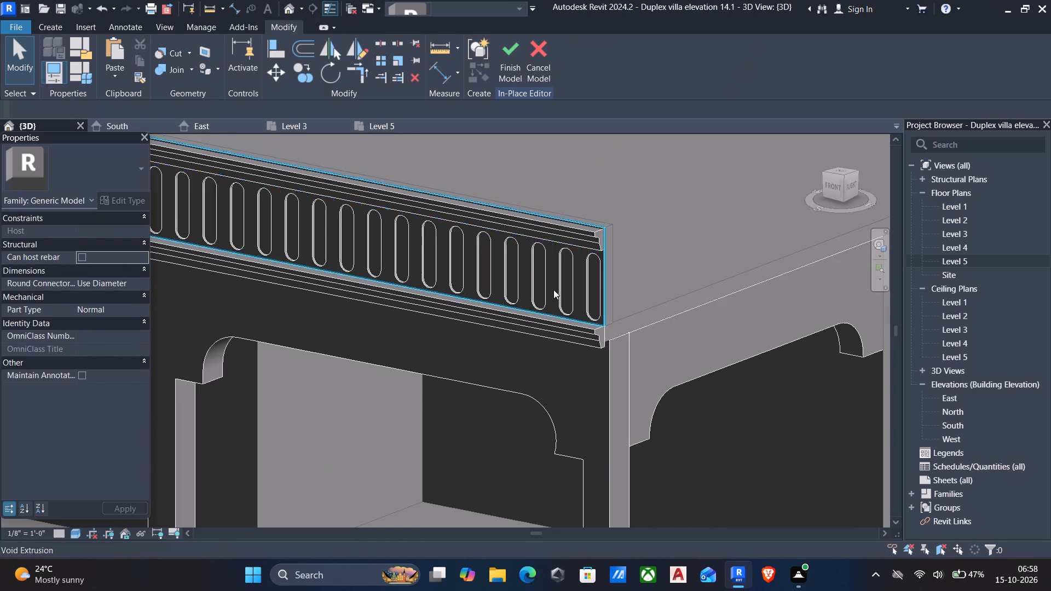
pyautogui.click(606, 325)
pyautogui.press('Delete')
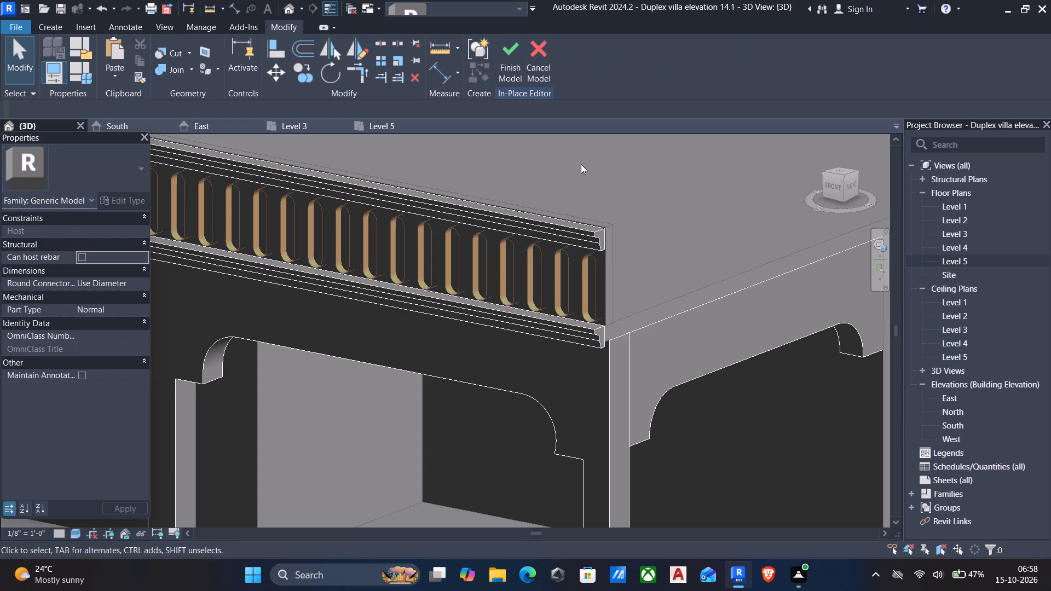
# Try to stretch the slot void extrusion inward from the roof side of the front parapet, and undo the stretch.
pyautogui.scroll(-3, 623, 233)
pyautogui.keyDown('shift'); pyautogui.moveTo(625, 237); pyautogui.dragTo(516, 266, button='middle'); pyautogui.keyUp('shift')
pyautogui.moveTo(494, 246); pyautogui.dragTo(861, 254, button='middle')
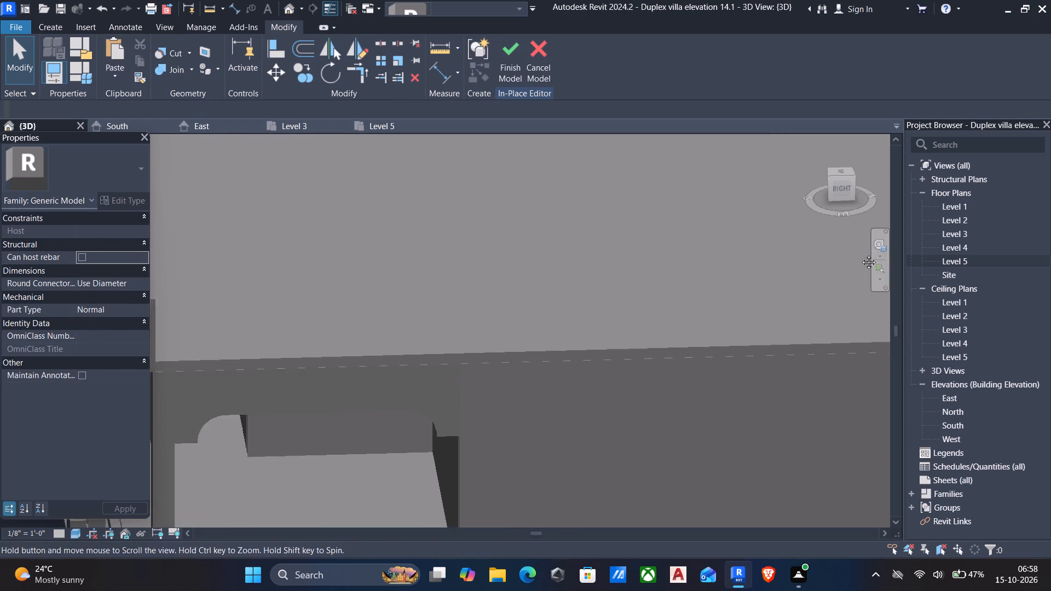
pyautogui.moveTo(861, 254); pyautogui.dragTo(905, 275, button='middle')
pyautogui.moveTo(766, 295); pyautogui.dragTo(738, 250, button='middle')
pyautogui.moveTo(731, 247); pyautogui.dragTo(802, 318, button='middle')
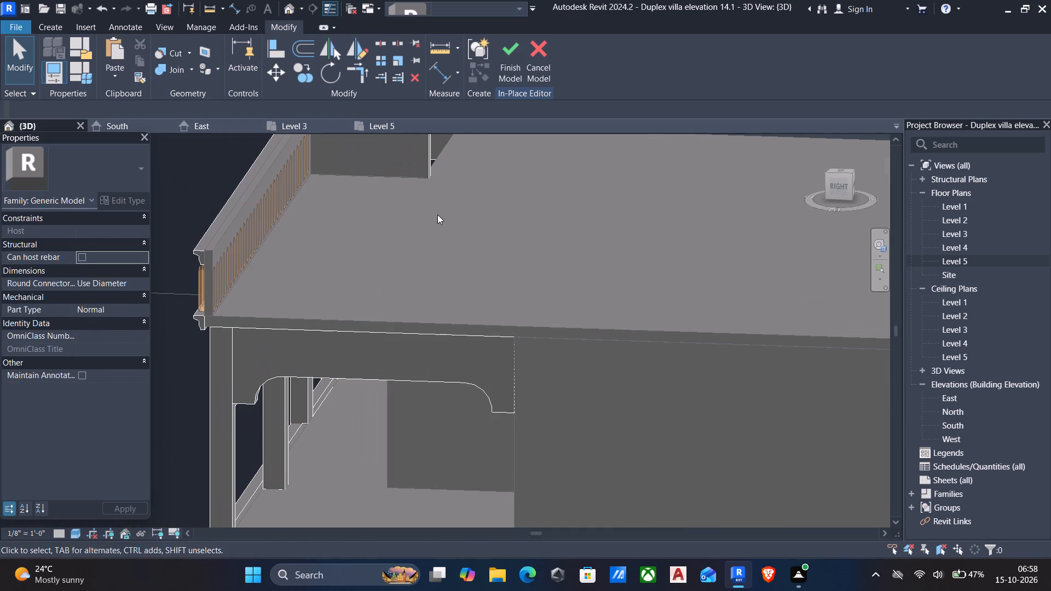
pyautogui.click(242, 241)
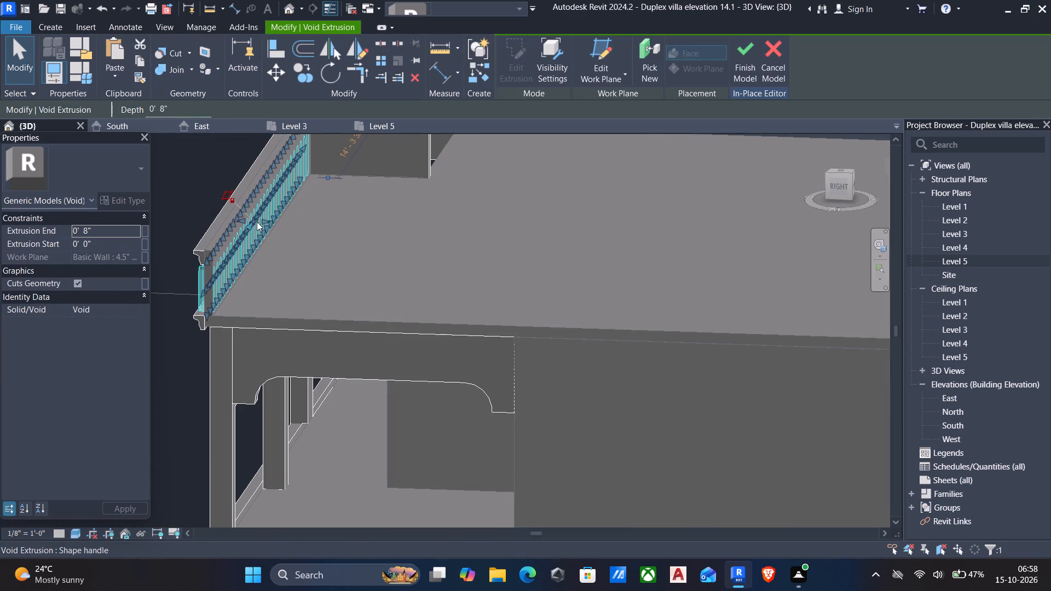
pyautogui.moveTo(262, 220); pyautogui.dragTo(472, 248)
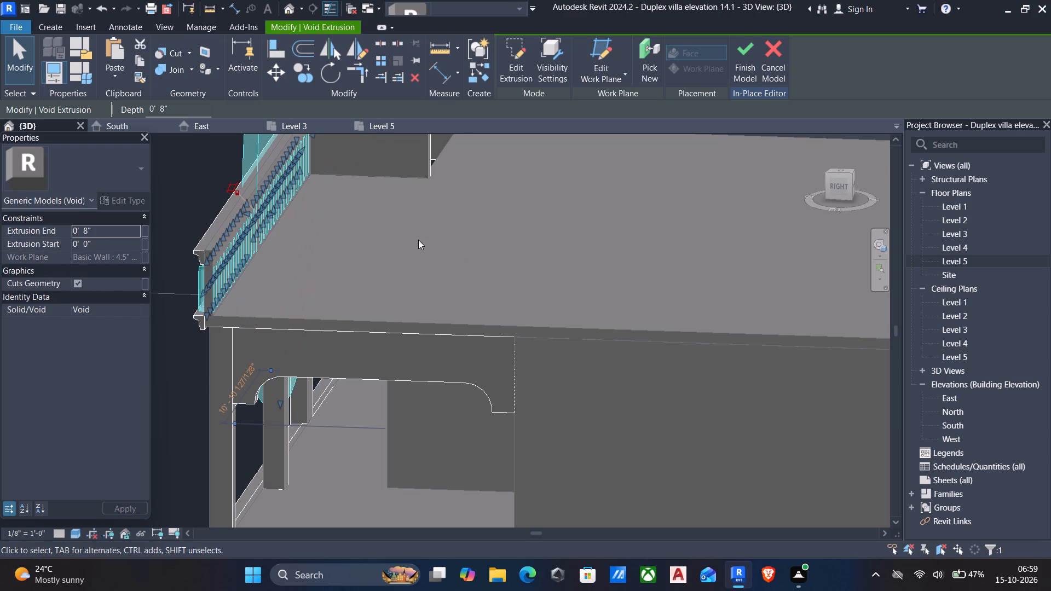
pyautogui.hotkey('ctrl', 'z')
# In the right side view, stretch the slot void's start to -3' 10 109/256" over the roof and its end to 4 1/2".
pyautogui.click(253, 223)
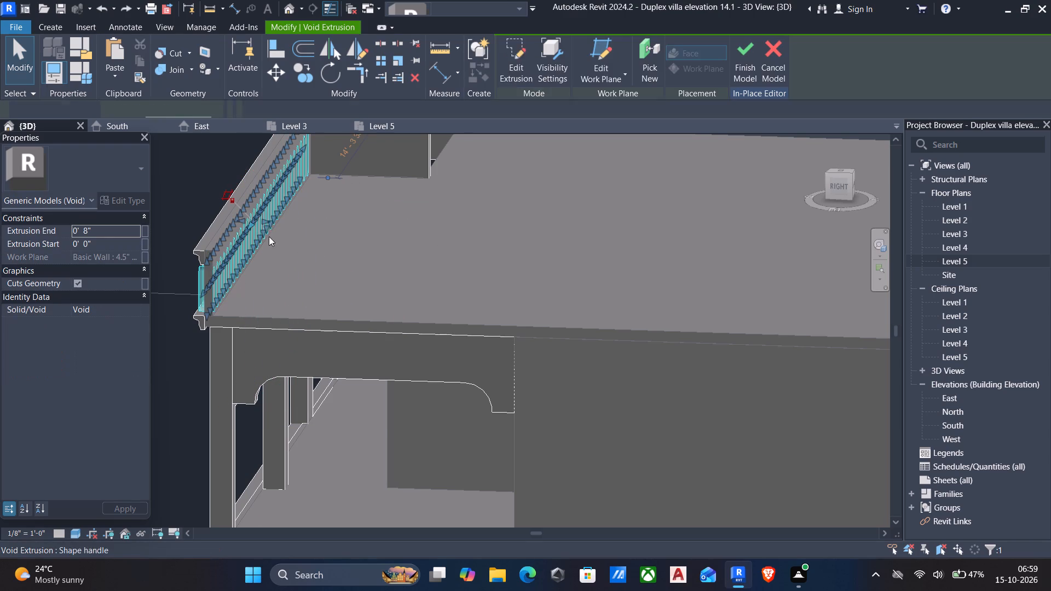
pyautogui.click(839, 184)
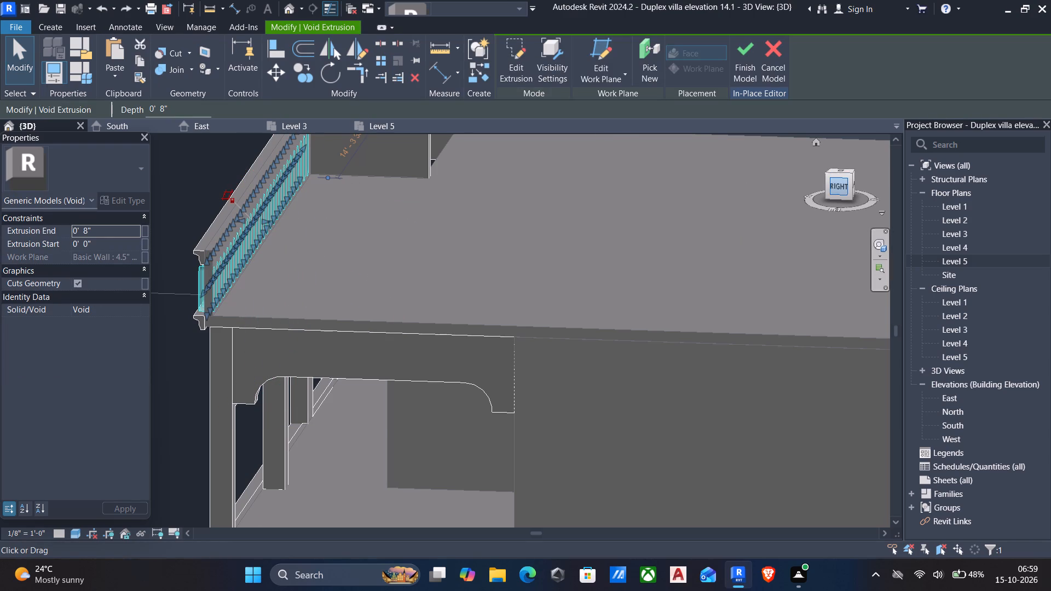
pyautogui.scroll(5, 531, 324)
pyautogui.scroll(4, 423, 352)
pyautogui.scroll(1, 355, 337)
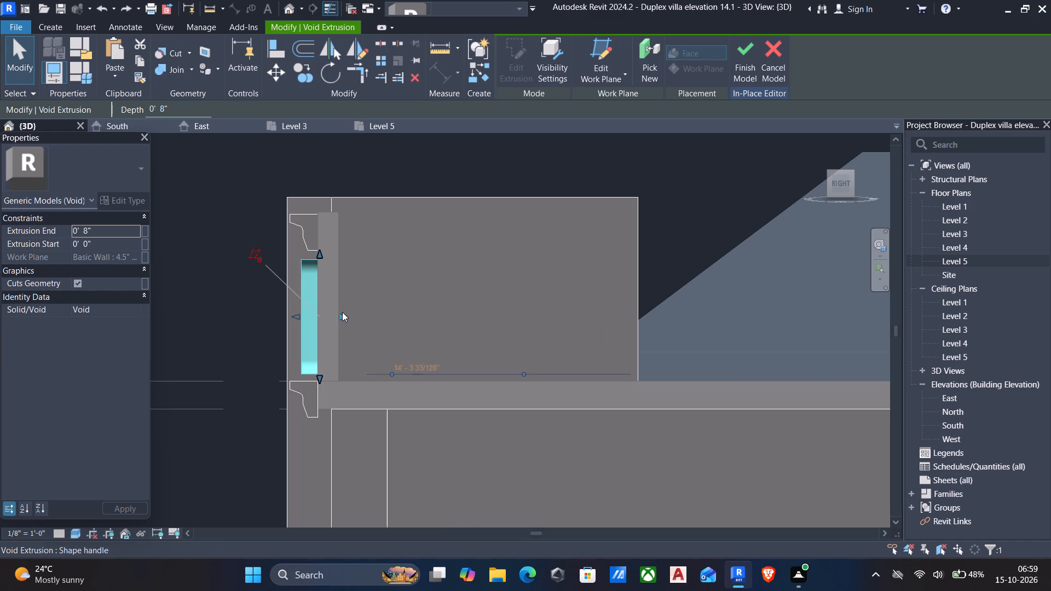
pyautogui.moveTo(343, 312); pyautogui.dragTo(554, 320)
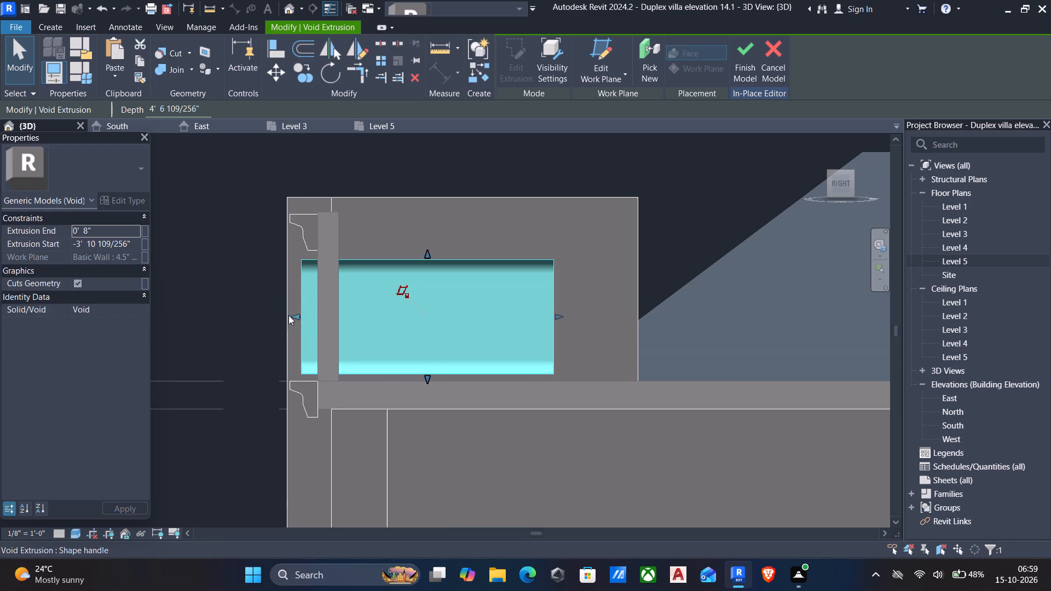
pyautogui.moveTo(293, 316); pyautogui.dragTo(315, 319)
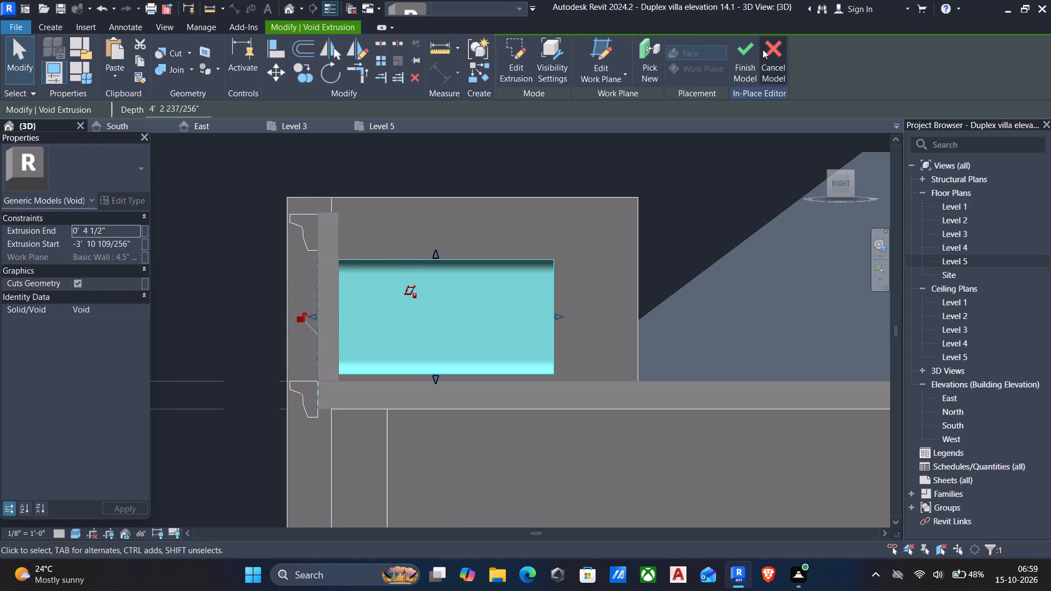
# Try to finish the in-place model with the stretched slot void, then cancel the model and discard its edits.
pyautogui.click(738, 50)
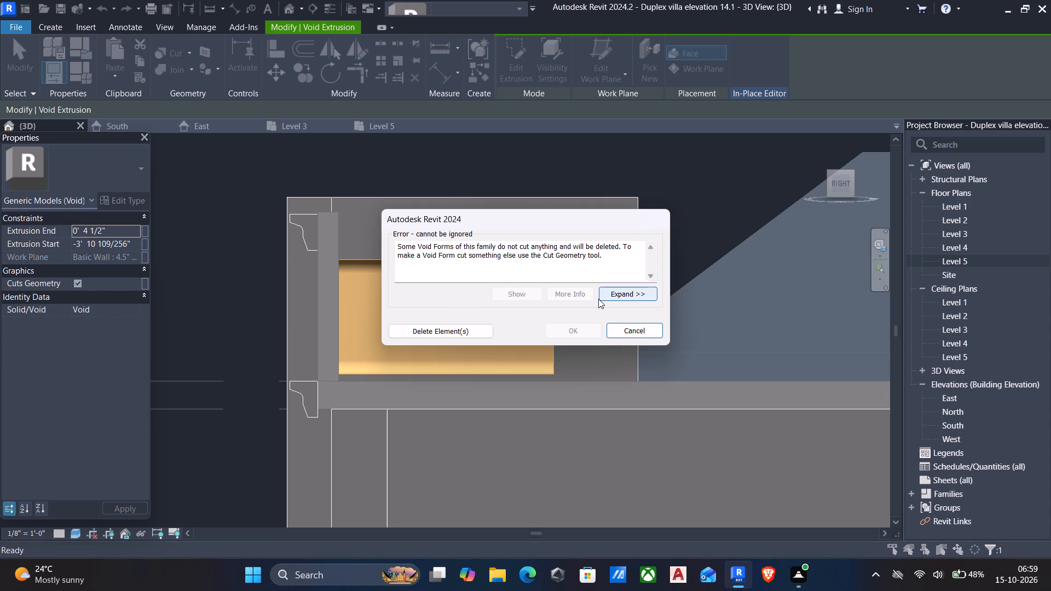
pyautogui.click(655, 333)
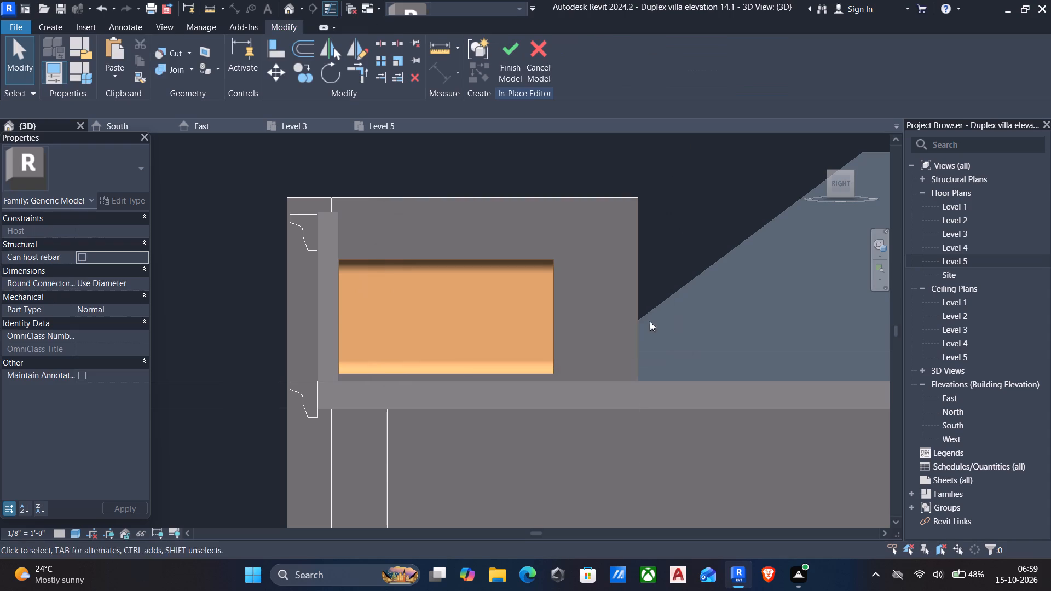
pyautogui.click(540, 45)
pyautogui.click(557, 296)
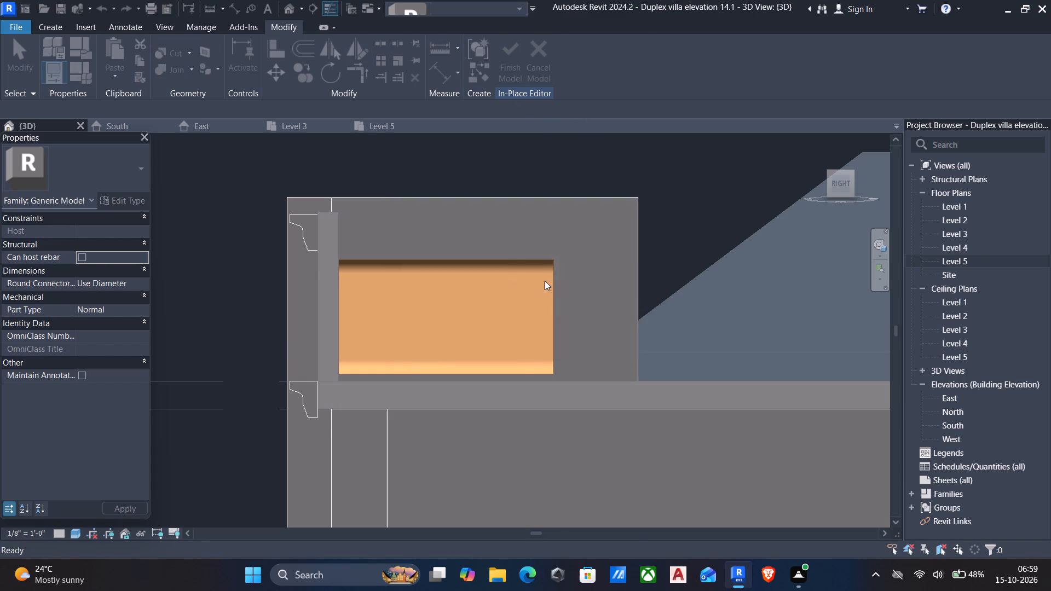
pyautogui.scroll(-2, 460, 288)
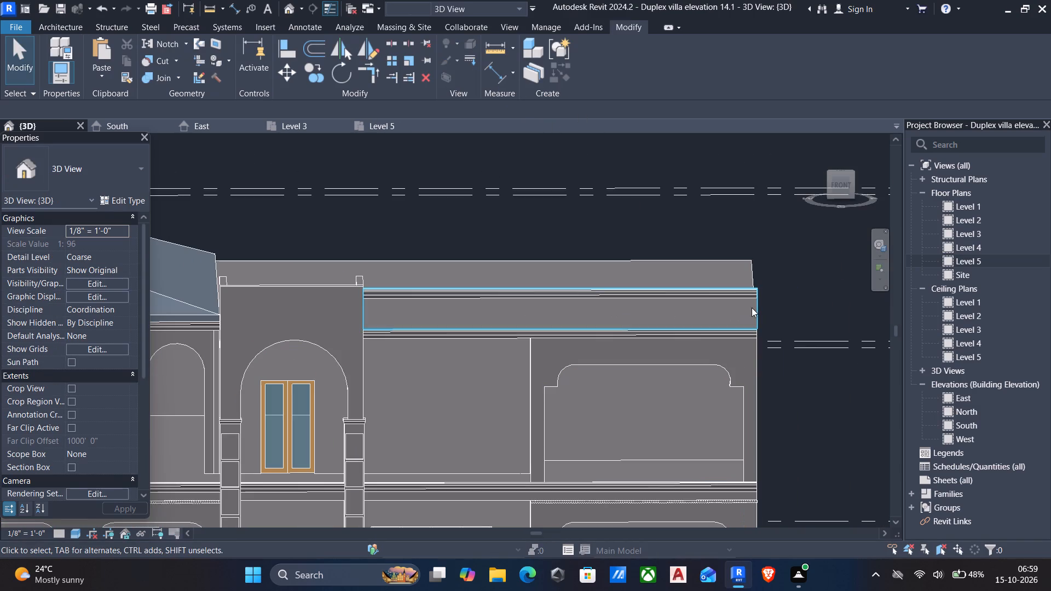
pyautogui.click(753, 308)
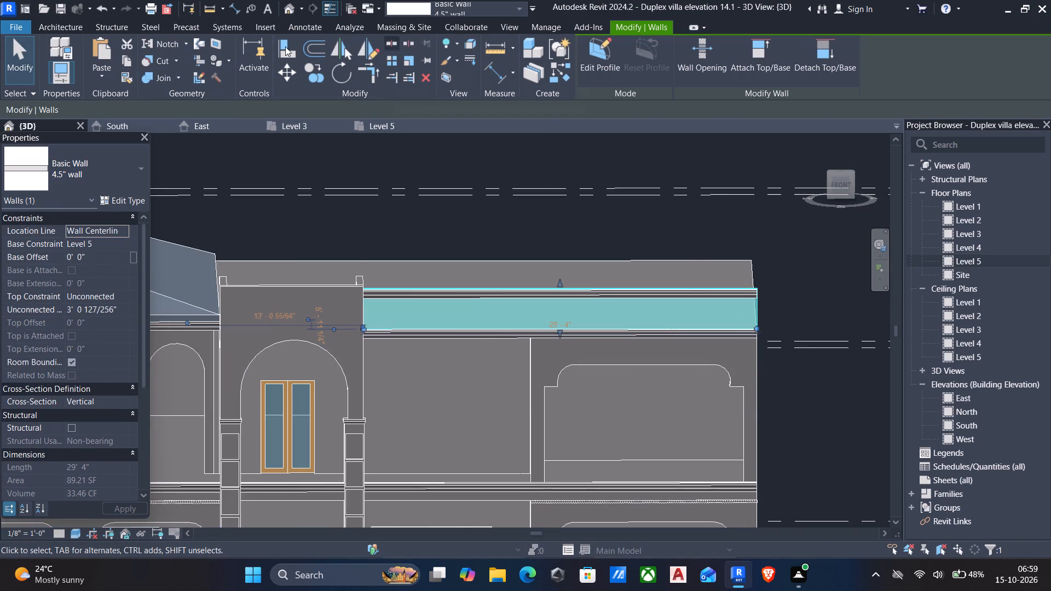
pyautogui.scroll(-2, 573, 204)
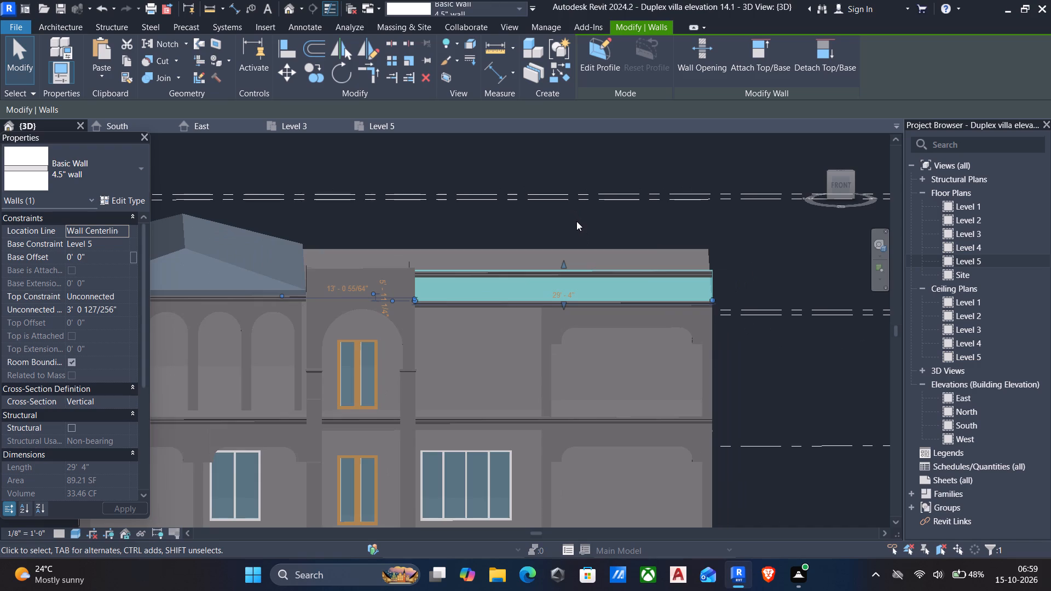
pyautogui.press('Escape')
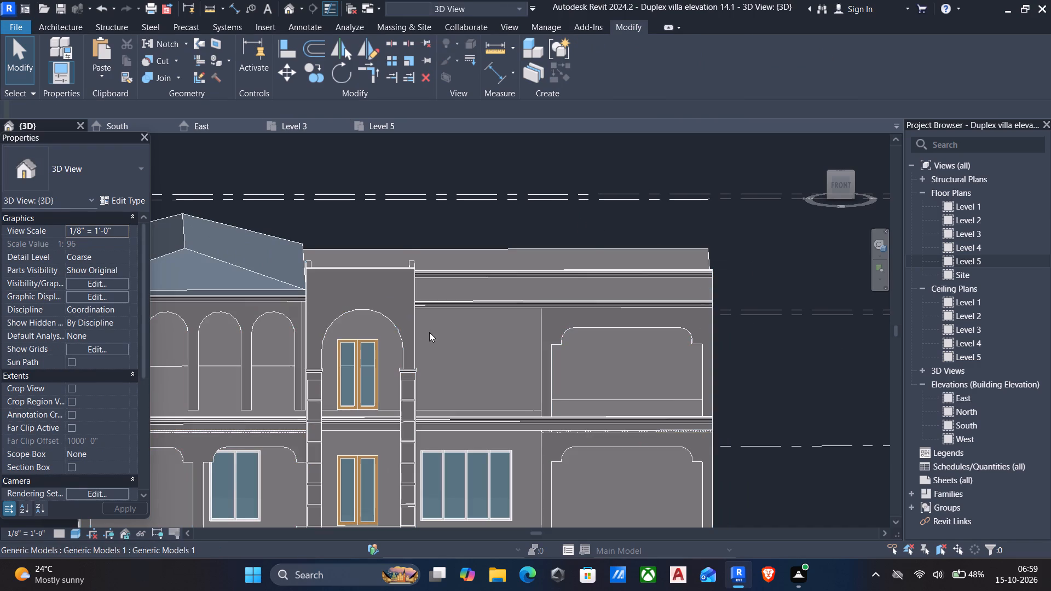
# Open the façade's in-place generic model and start a solid extrusion with its work plane picked at the front parapet's upper moulding.
pyautogui.click(586, 322)
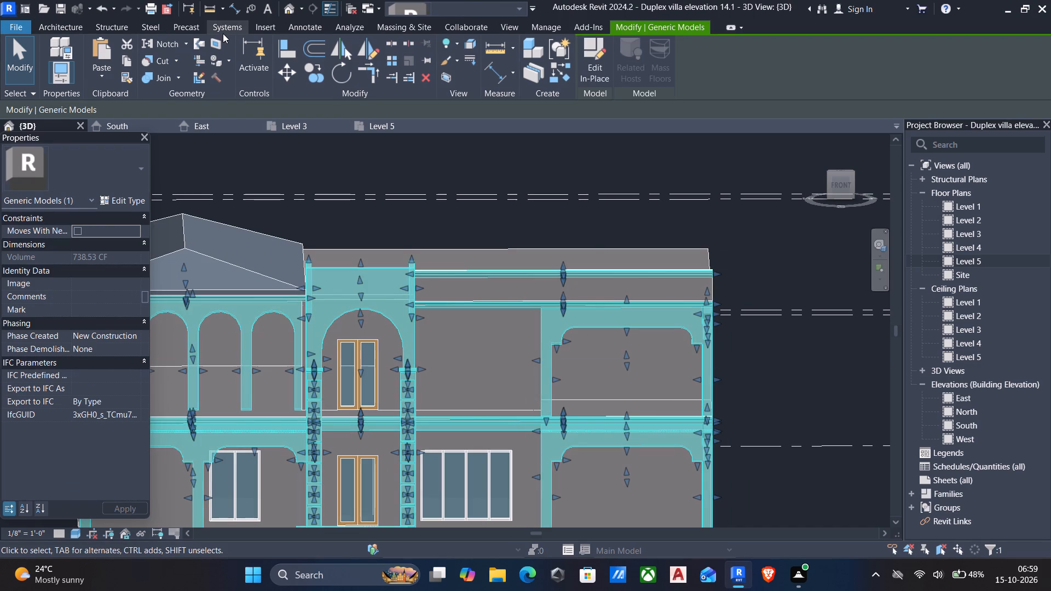
pyautogui.click(592, 53)
pyautogui.click(42, 25)
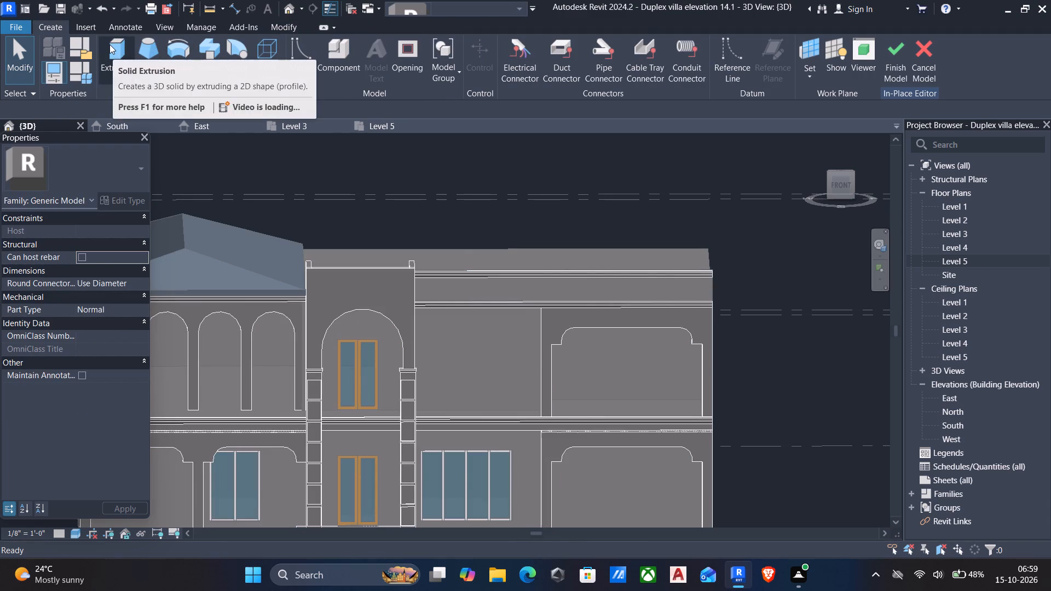
pyautogui.click(109, 44)
pyautogui.click(630, 74)
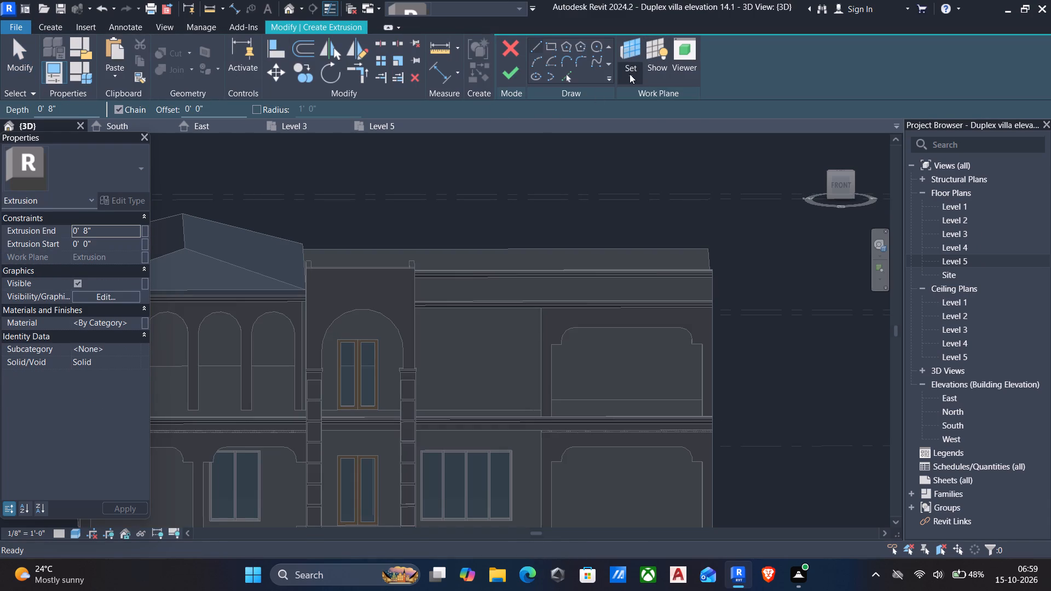
pyautogui.click(682, 128)
pyautogui.scroll(-2, 696, 277)
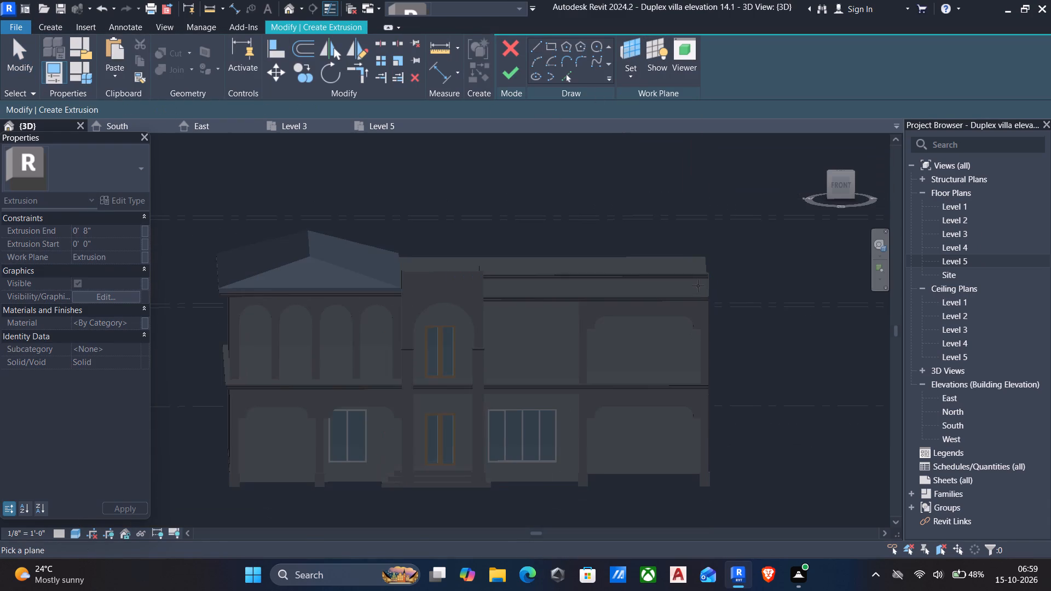
pyautogui.keyDown('shift'); pyautogui.moveTo(698, 282); pyautogui.dragTo(651, 320, button='middle'); pyautogui.keyUp('shift')
pyautogui.scroll(4, 689, 305)
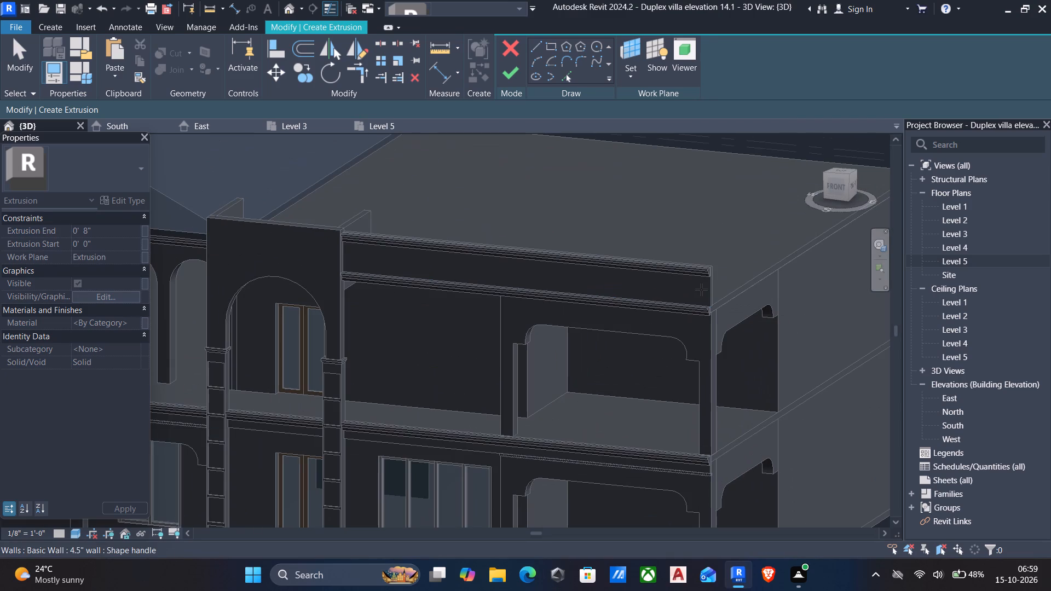
pyautogui.moveTo(659, 287); pyautogui.dragTo(611, 315, button='middle')
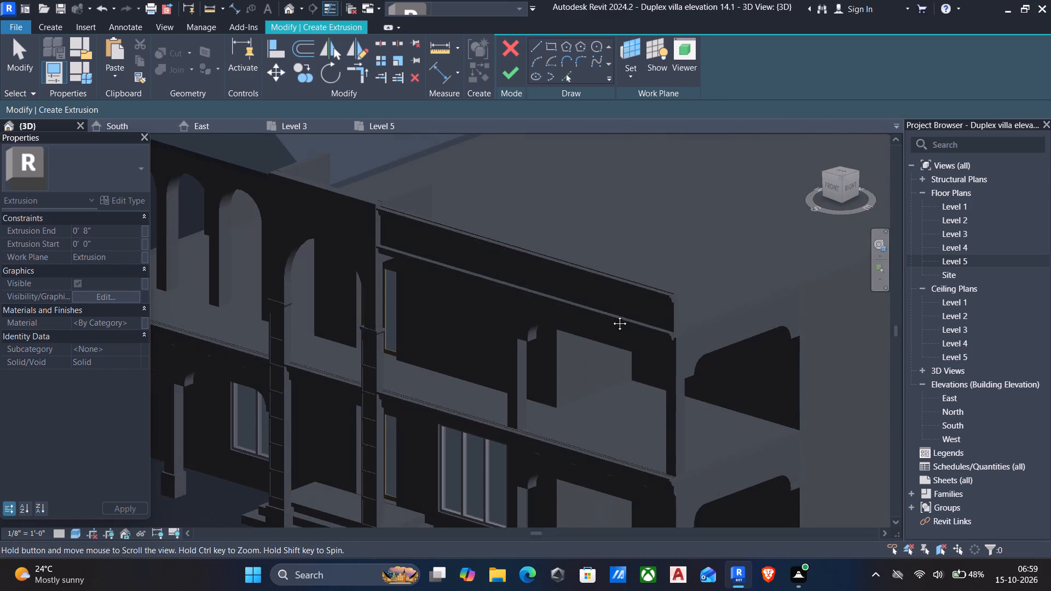
pyautogui.moveTo(611, 315); pyautogui.dragTo(609, 319, button='middle')
pyautogui.scroll(4, 662, 322)
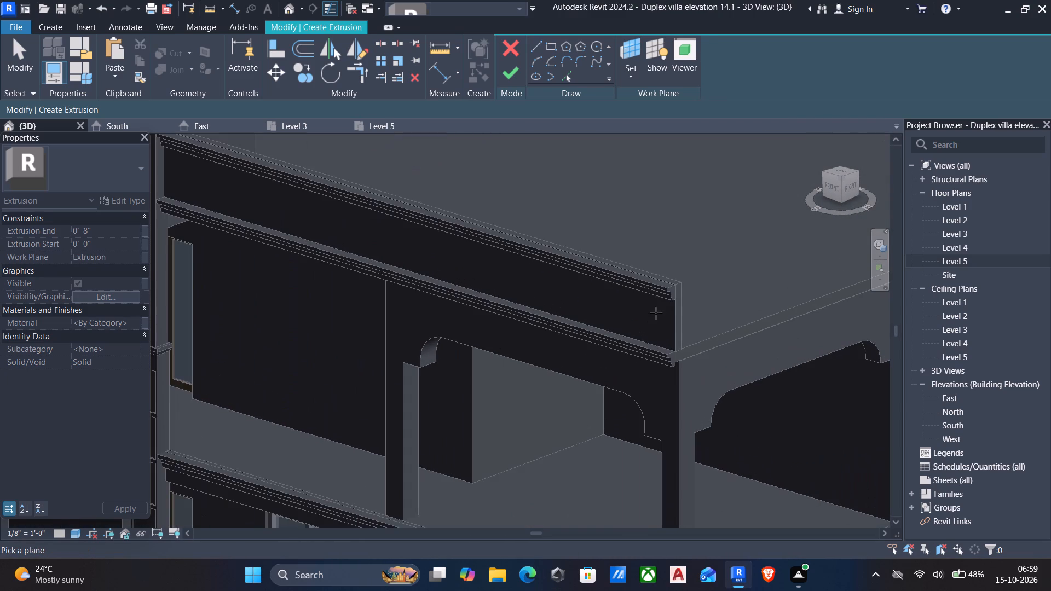
pyautogui.scroll(5, 649, 286)
pyautogui.click(645, 281)
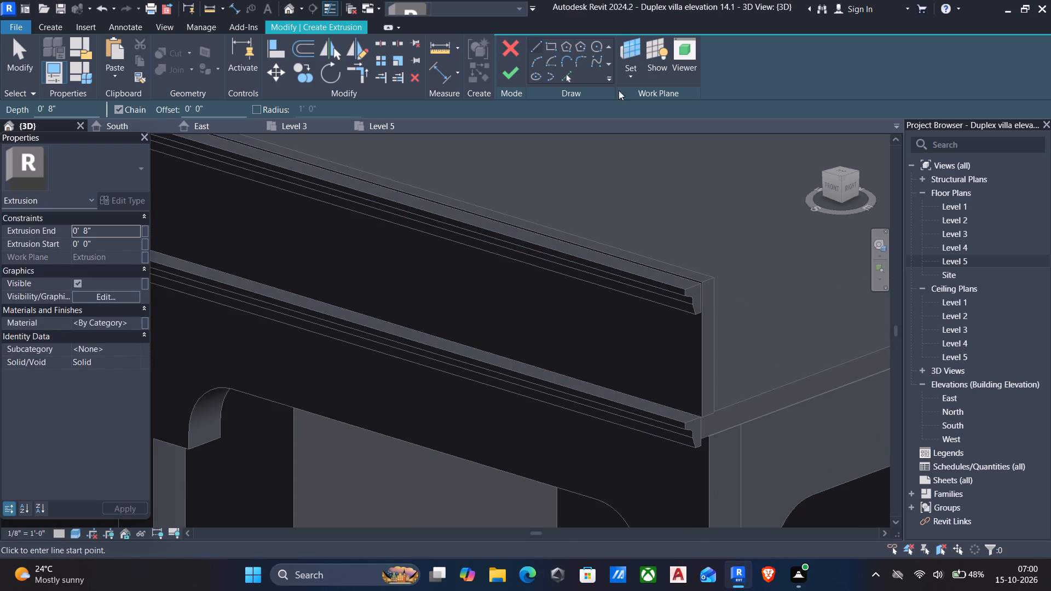
# Sketch a rectangle on the front parapet from the upper moulding's top corner at the free end down to the lower moulding.
pyautogui.click(547, 43)
pyautogui.scroll(5, 702, 282)
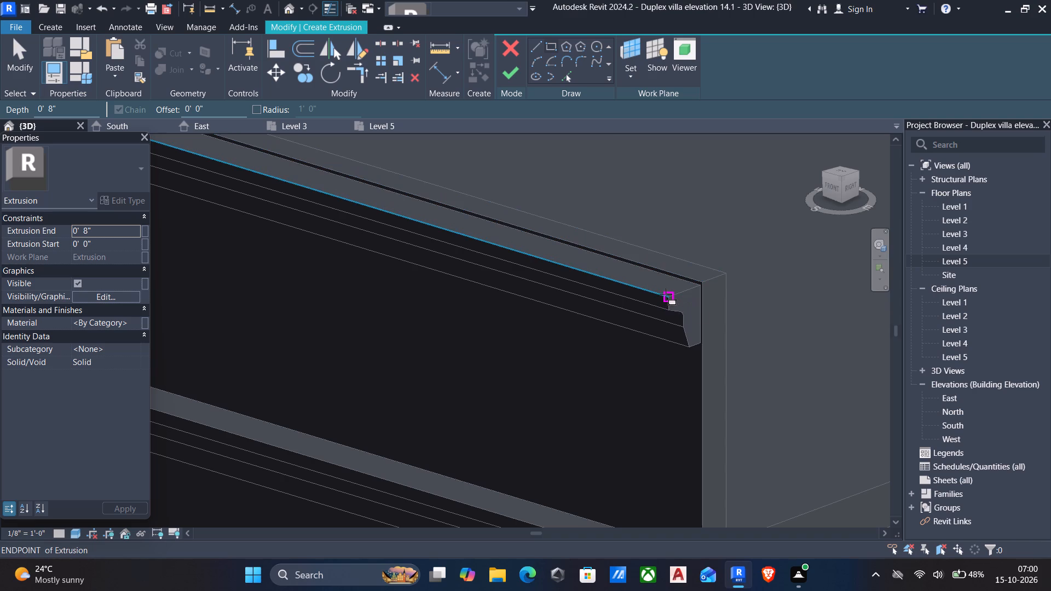
pyautogui.click(666, 298)
pyautogui.moveTo(562, 339); pyautogui.dragTo(602, 254, button='middle')
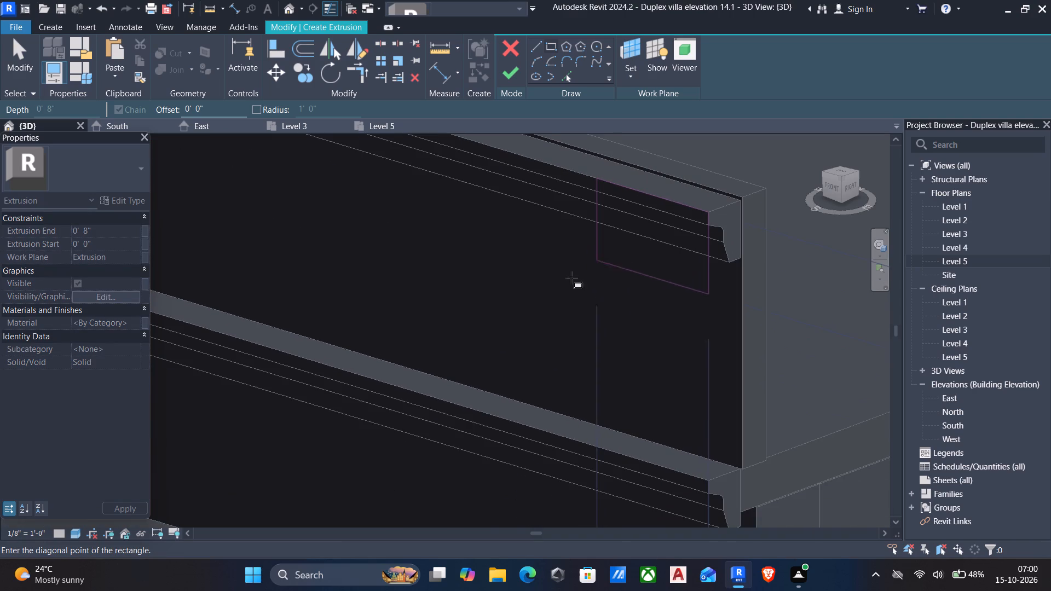
pyautogui.click(236, 313)
pyautogui.press('Escape')
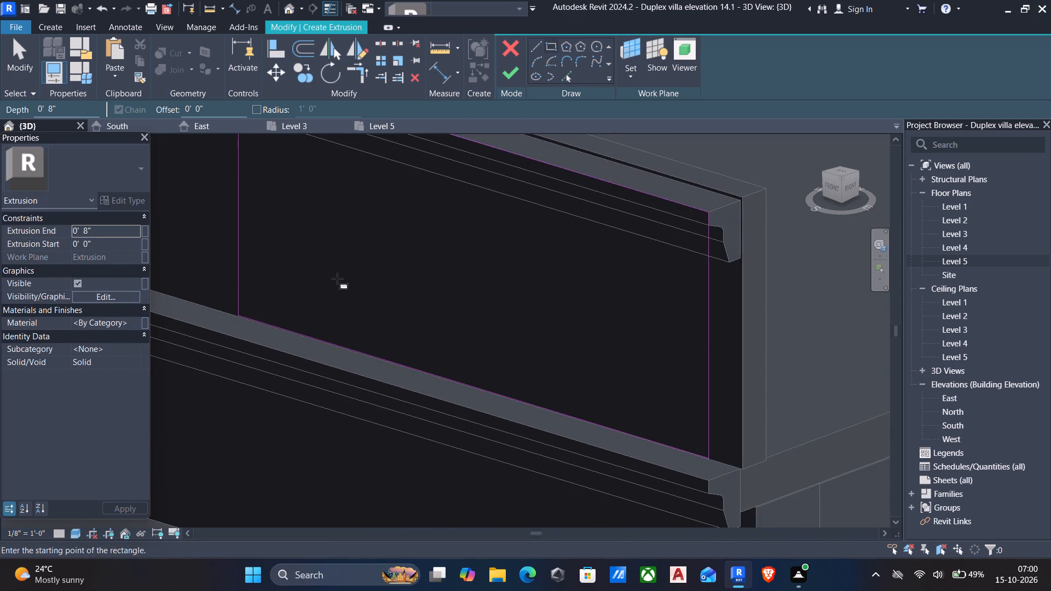
# Align the sketched rectangle's inner vertical edge with the side of the central tower so it spans the whole front parapet.
pyautogui.scroll(-7, 376, 301)
pyautogui.keyDown('shift'); pyautogui.moveTo(378, 307); pyautogui.dragTo(466, 292, button='middle'); pyautogui.keyUp('shift')
pyautogui.scroll(-2, 466, 292)
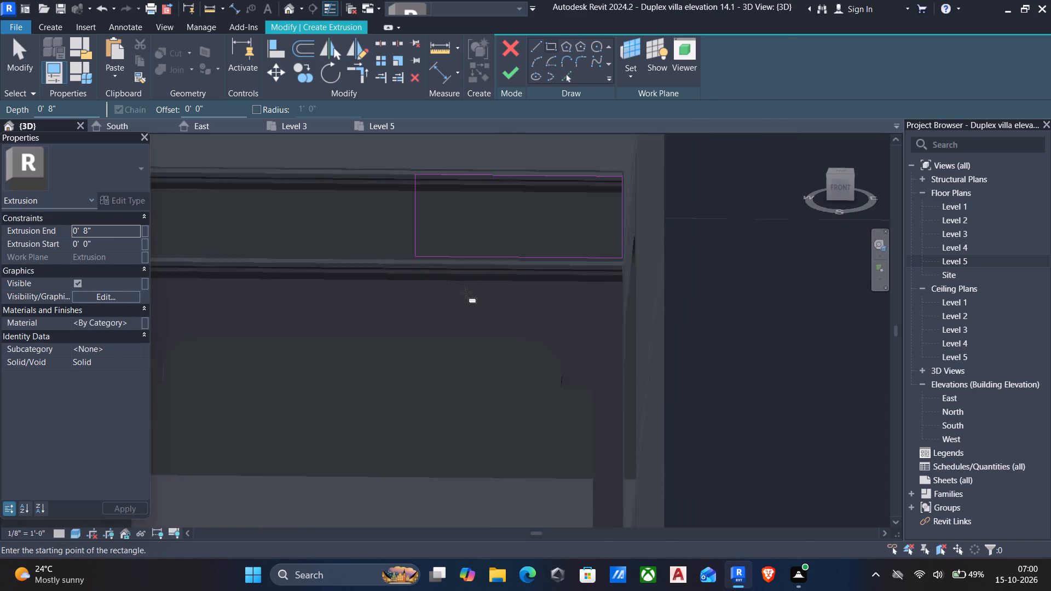
pyautogui.scroll(-4, 466, 293)
pyautogui.moveTo(351, 304); pyautogui.dragTo(414, 329, button='middle')
pyautogui.moveTo(384, 334); pyautogui.dragTo(479, 338, button='middle')
pyautogui.press('Escape')
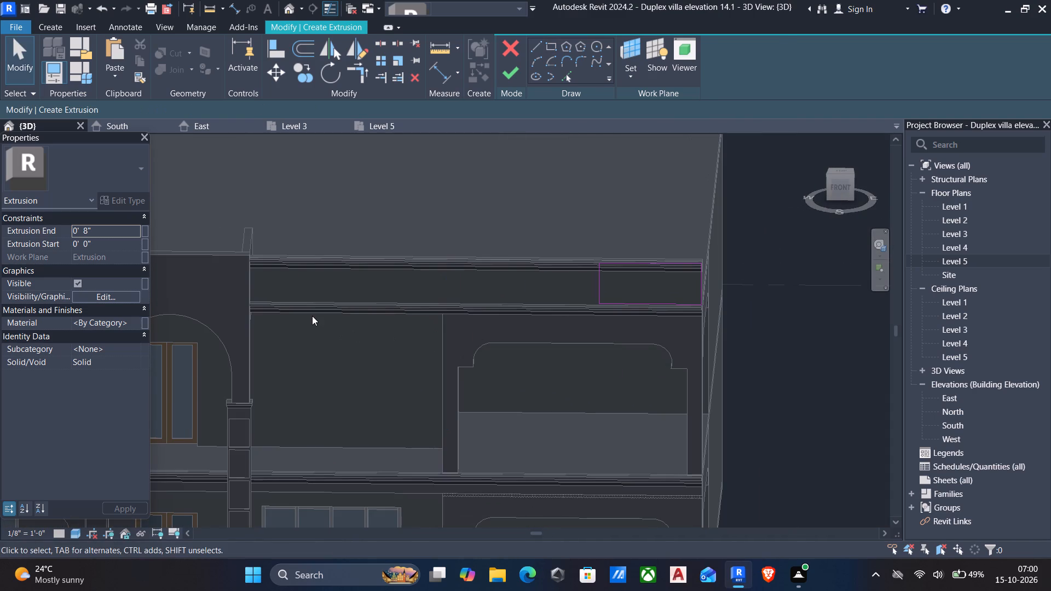
pyautogui.press('a')
pyautogui.press('l')
pyautogui.scroll(4, 253, 280)
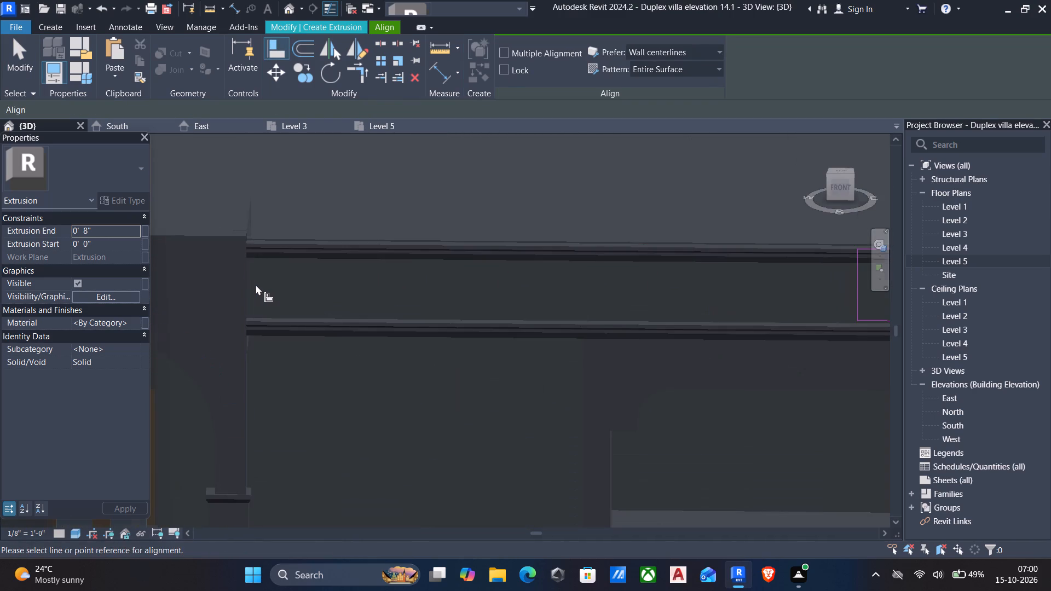
pyautogui.click(246, 283)
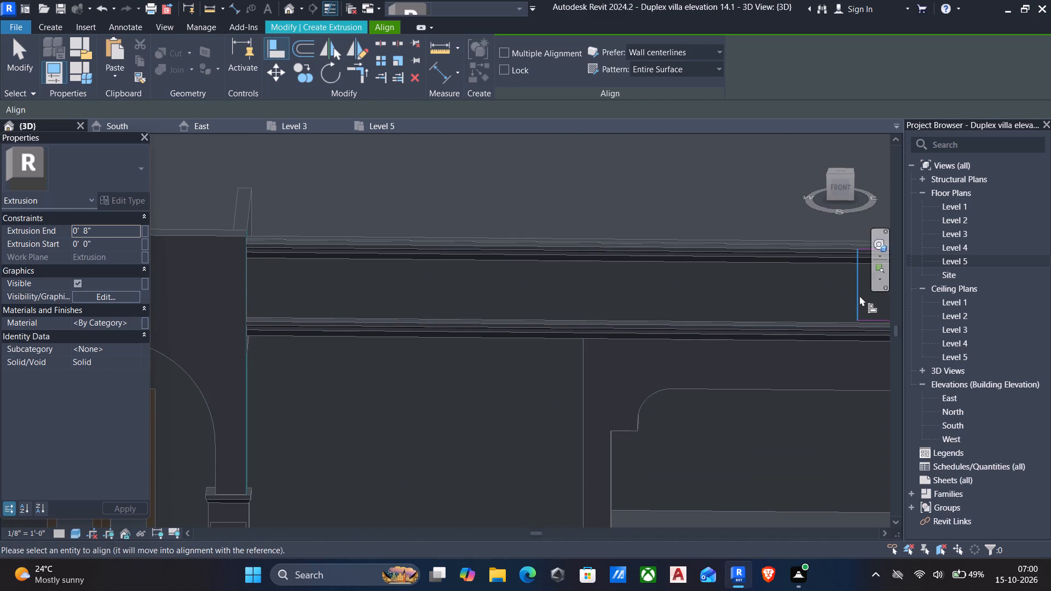
pyautogui.click(859, 296)
# Align the rectangle's bottom edge with the lower moulding's top face and finish the solid extrusion sketch with a 0' 8" depth.
pyautogui.scroll(-5, 810, 310)
pyautogui.scroll(1, 792, 321)
pyautogui.moveTo(790, 321); pyautogui.dragTo(461, 341, button='middle')
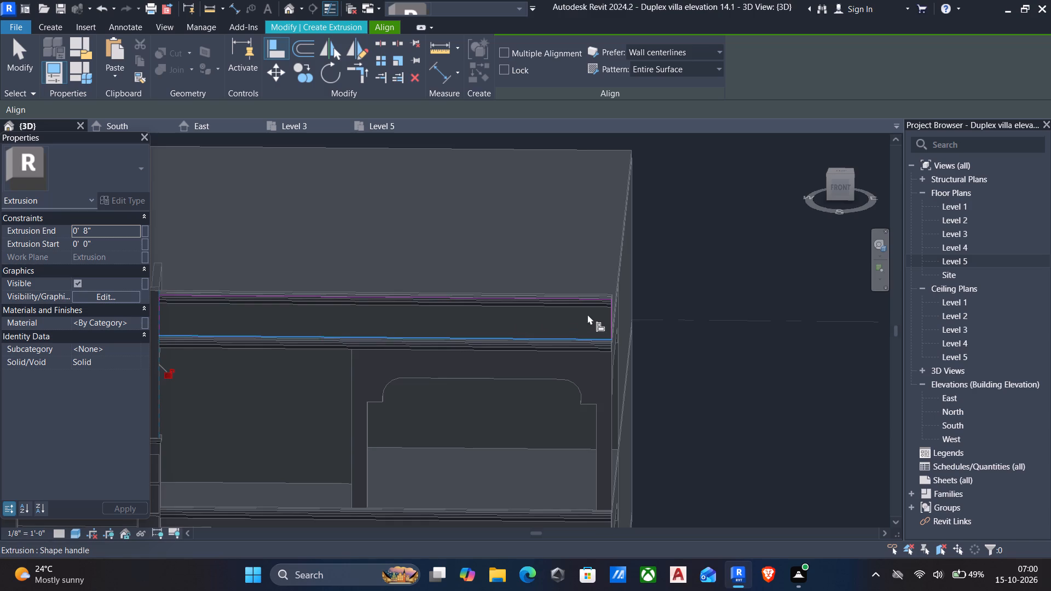
pyautogui.scroll(4, 599, 320)
pyautogui.click(832, 182)
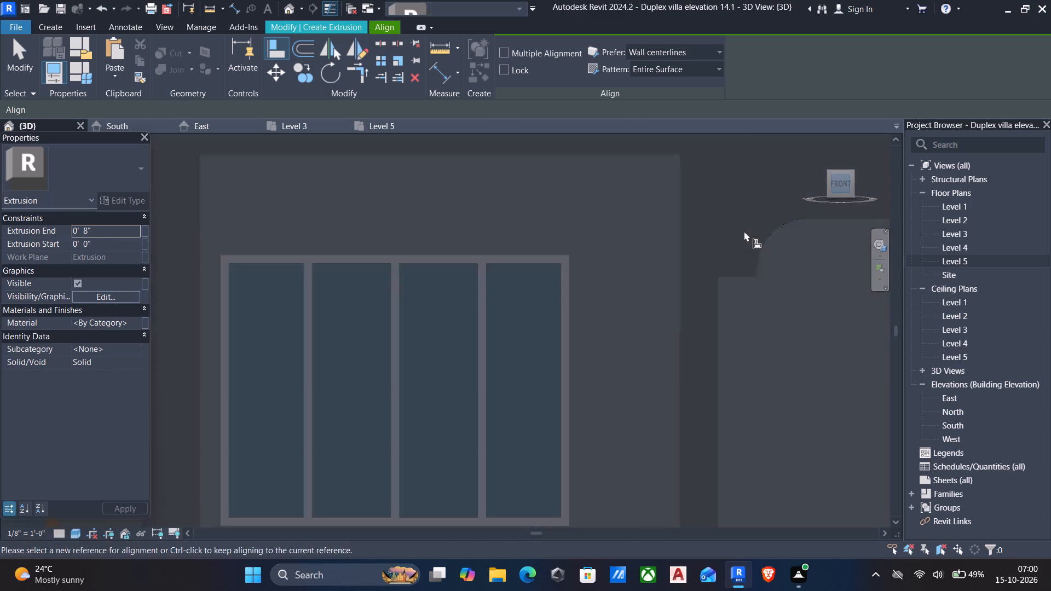
pyautogui.scroll(-6, 729, 228)
pyautogui.moveTo(708, 250); pyautogui.dragTo(411, 360, button='middle')
pyautogui.scroll(5, 803, 354)
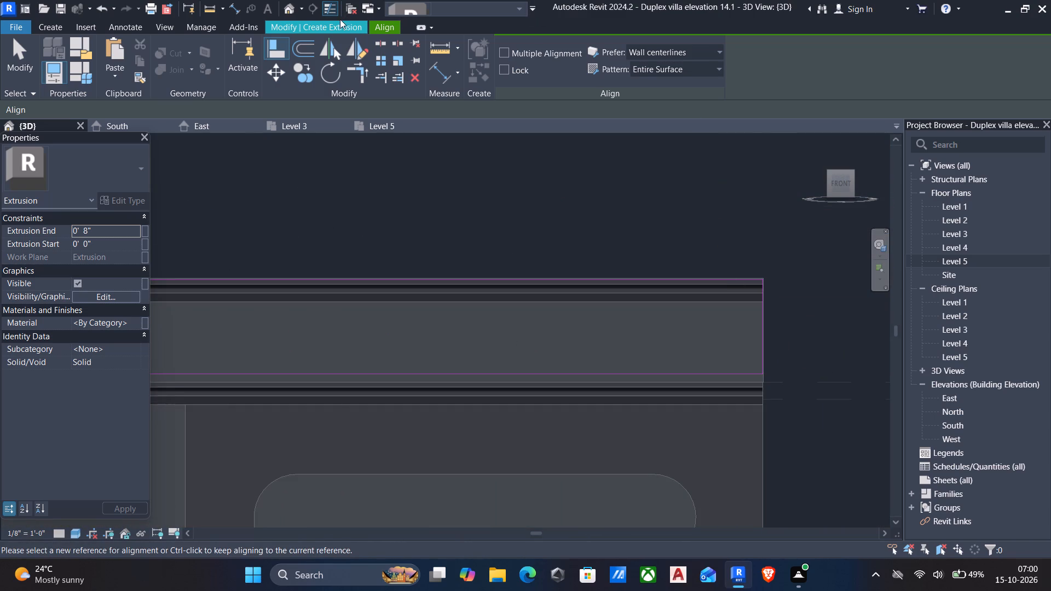
pyautogui.click(340, 26)
pyautogui.scroll(-4, 623, 228)
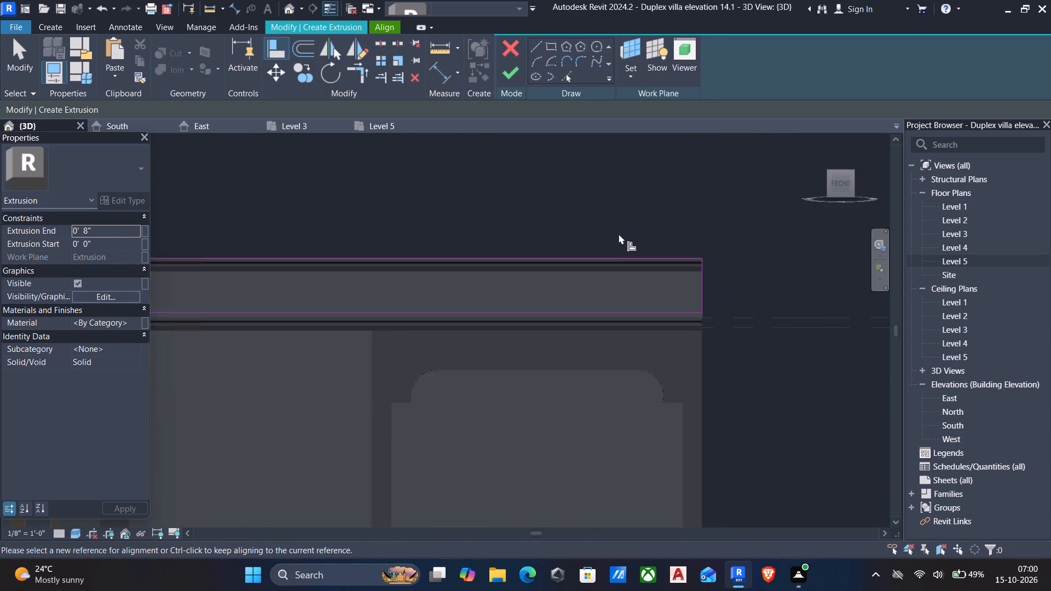
pyautogui.scroll(-1, 619, 234)
pyautogui.click(353, 26)
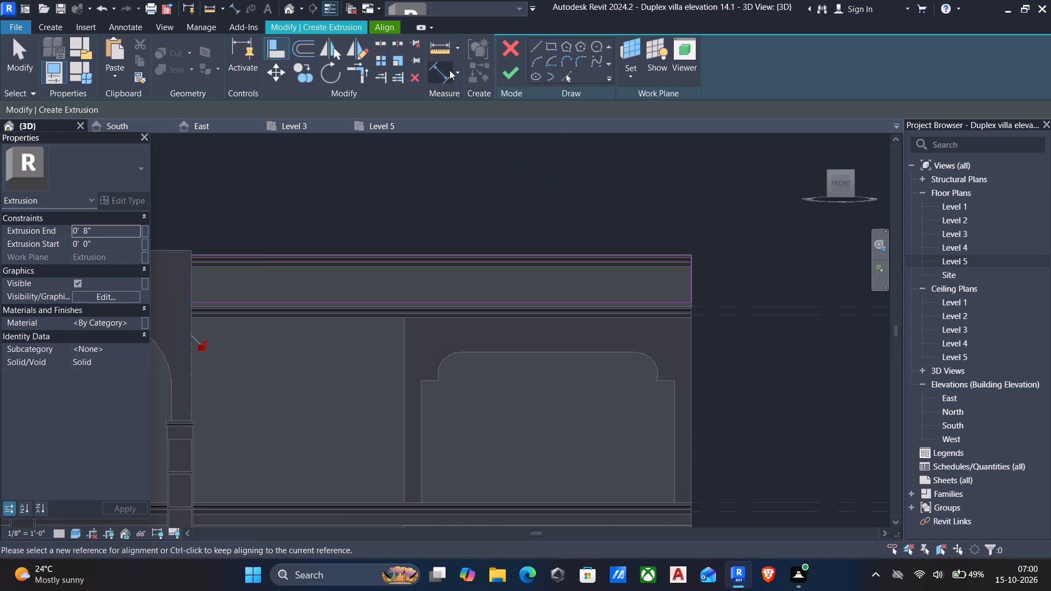
pyautogui.scroll(-3, 556, 125)
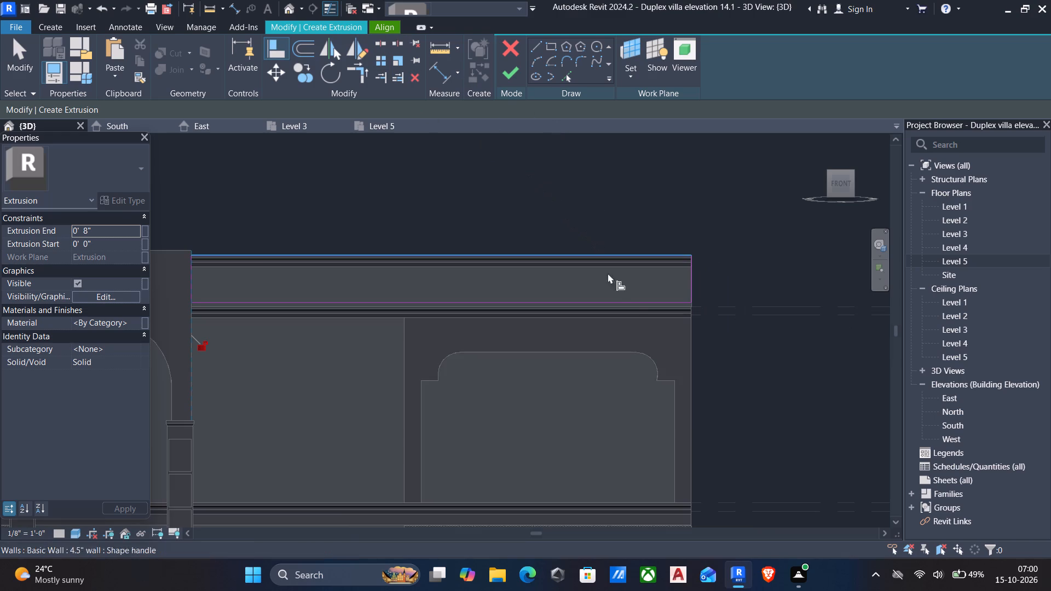
pyautogui.moveTo(631, 327); pyautogui.dragTo(630, 329, button='middle')
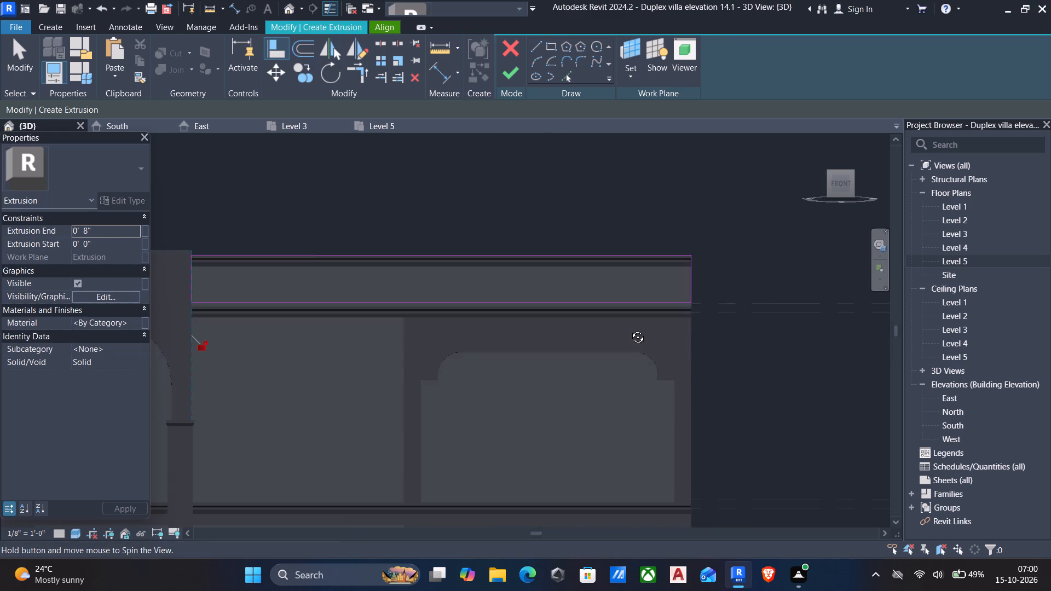
pyautogui.moveTo(630, 329); pyautogui.dragTo(587, 373, button='middle')
pyautogui.scroll(10, 633, 337)
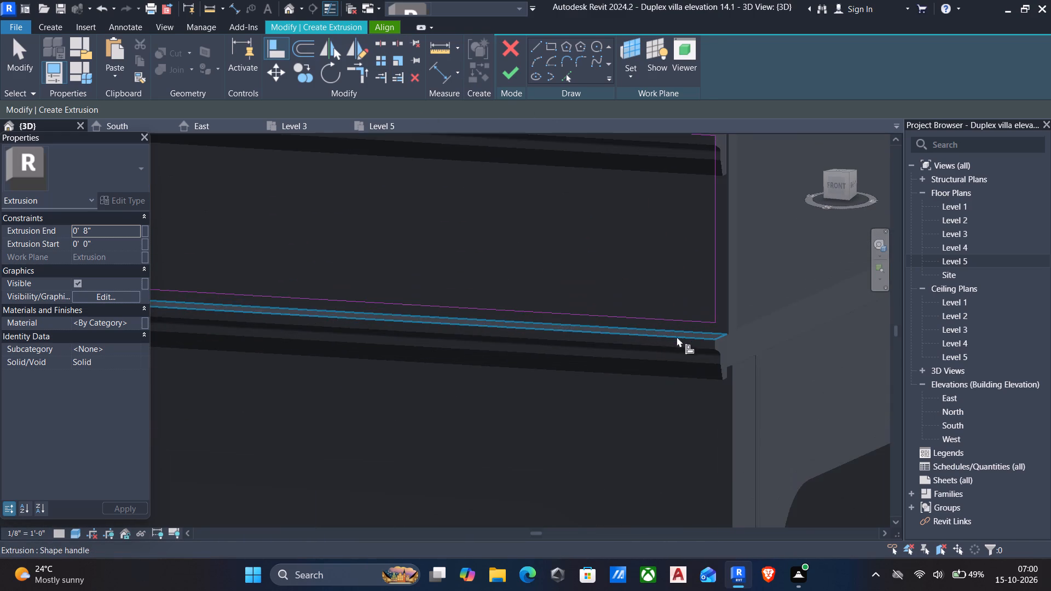
pyautogui.scroll(4, 709, 341)
pyautogui.click(709, 336)
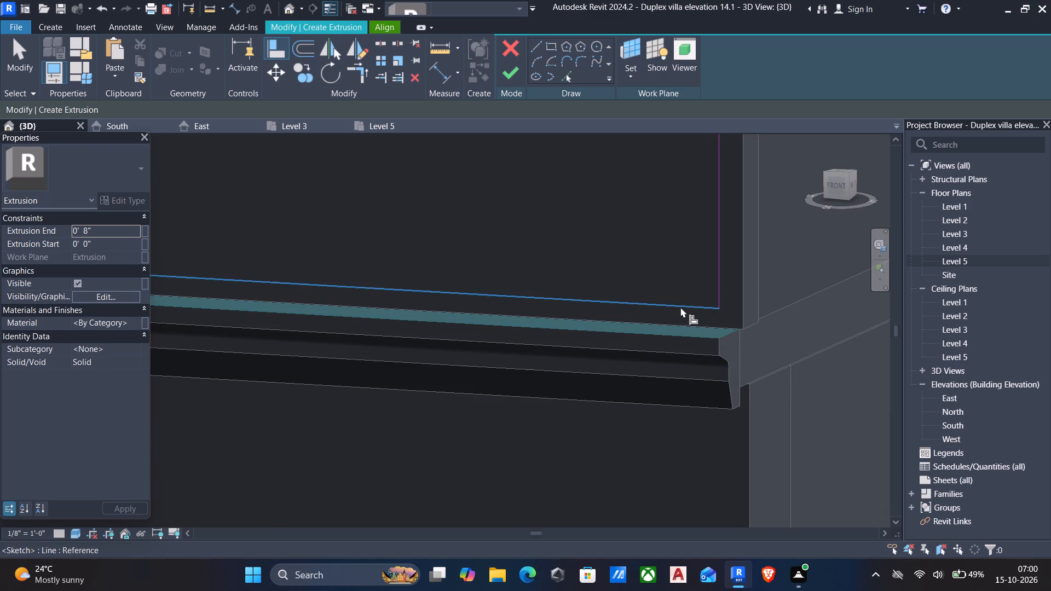
pyautogui.click(679, 305)
pyautogui.scroll(-4, 699, 338)
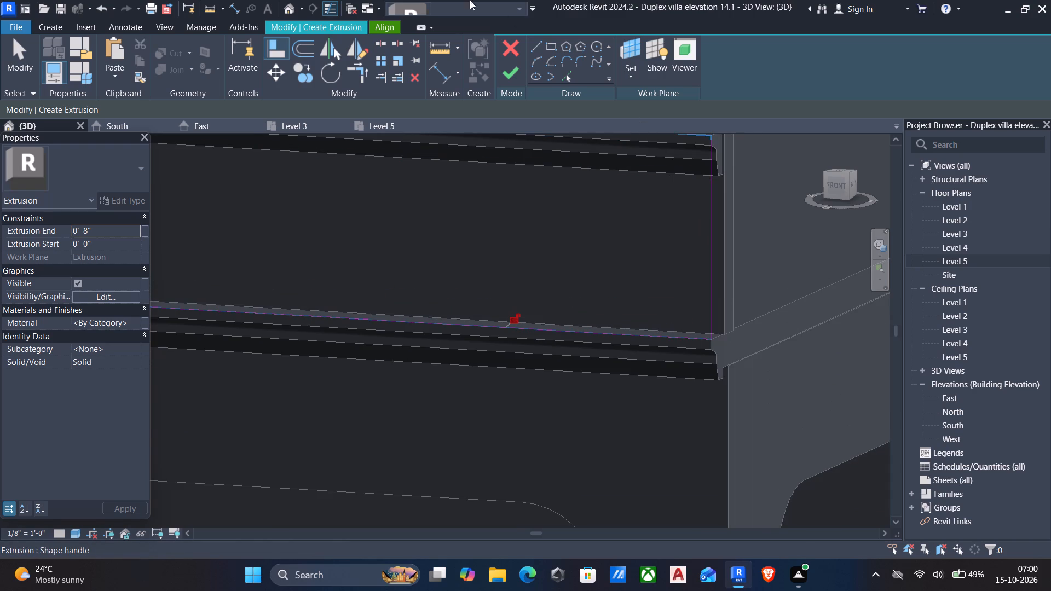
pyautogui.click(513, 72)
# In the right side view, stretch the new parapet panel's extrusion start back to the parapet wall face at -0' 6".
pyautogui.scroll(-2, 571, 208)
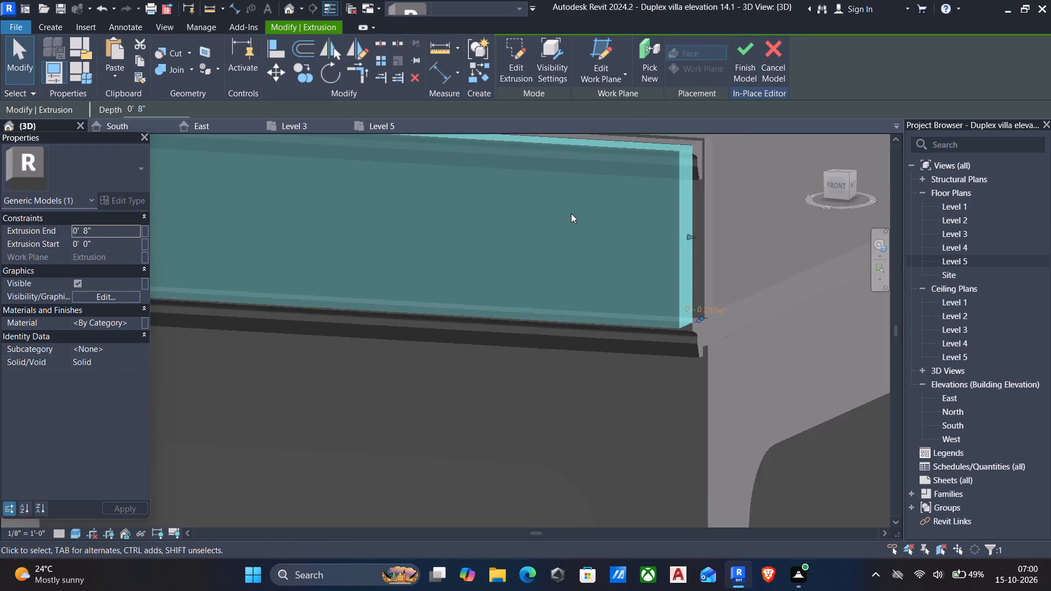
pyautogui.scroll(-3, 571, 213)
pyautogui.keyDown('shift'); pyautogui.moveTo(571, 219); pyautogui.dragTo(392, 207, button='middle'); pyautogui.keyUp('shift')
pyautogui.moveTo(390, 206); pyautogui.dragTo(682, 218, button='middle')
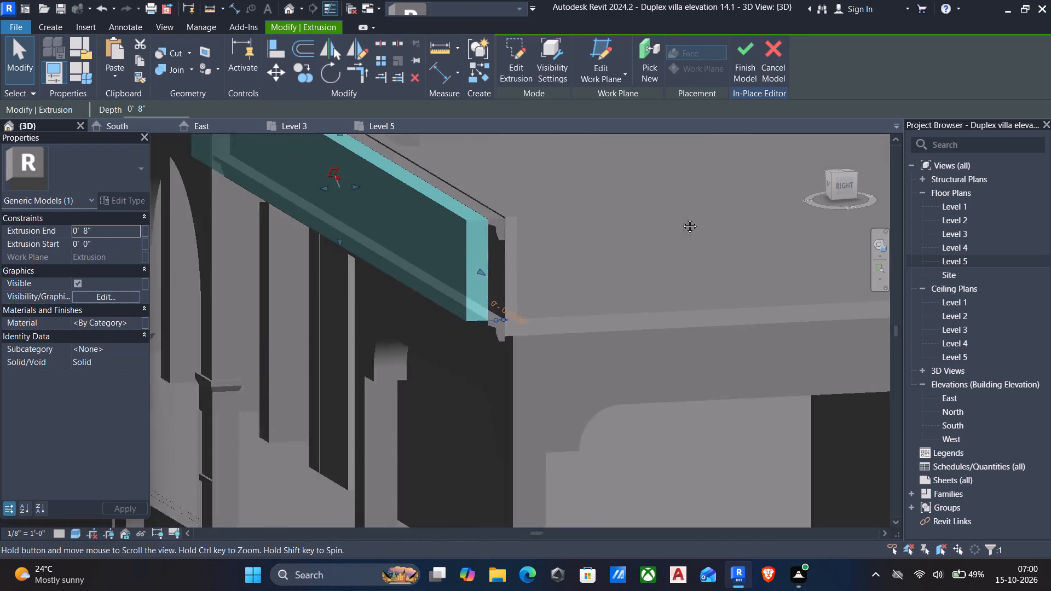
pyautogui.moveTo(682, 218); pyautogui.dragTo(740, 235, button='middle')
pyautogui.keyDown('shift'); pyautogui.moveTo(660, 263); pyautogui.dragTo(638, 209, button='middle'); pyautogui.keyUp('shift')
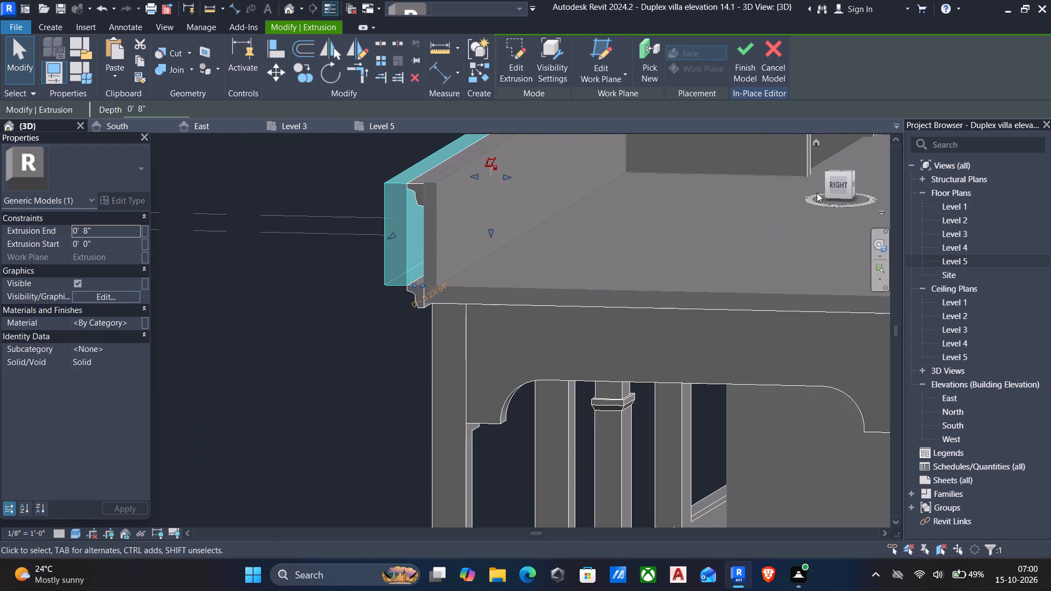
pyautogui.click(838, 186)
pyautogui.scroll(3, 412, 289)
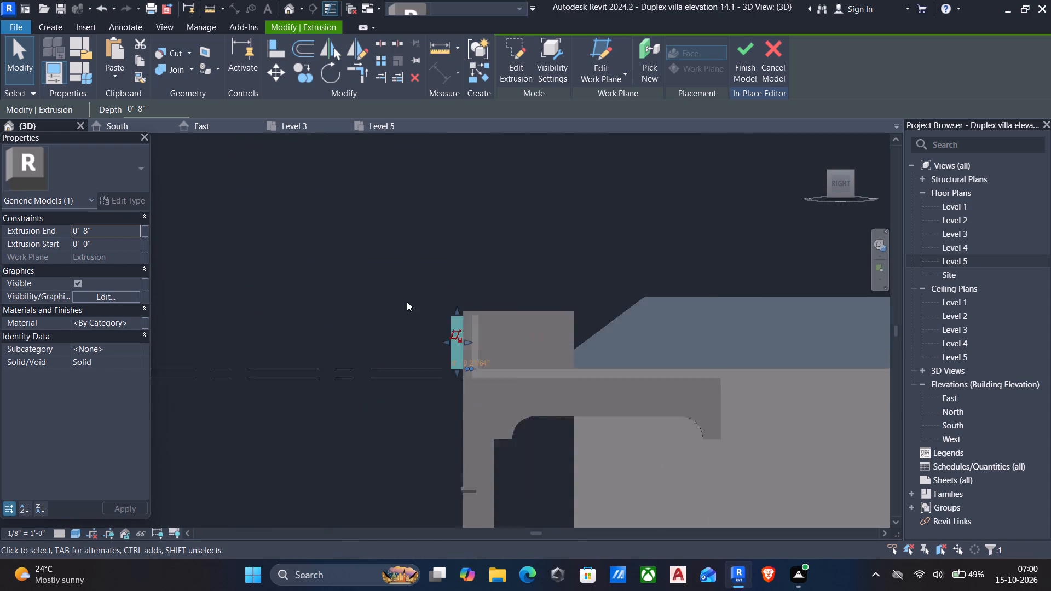
pyautogui.scroll(2, 407, 302)
pyautogui.scroll(5, 483, 339)
pyautogui.moveTo(506, 385); pyautogui.dragTo(511, 385)
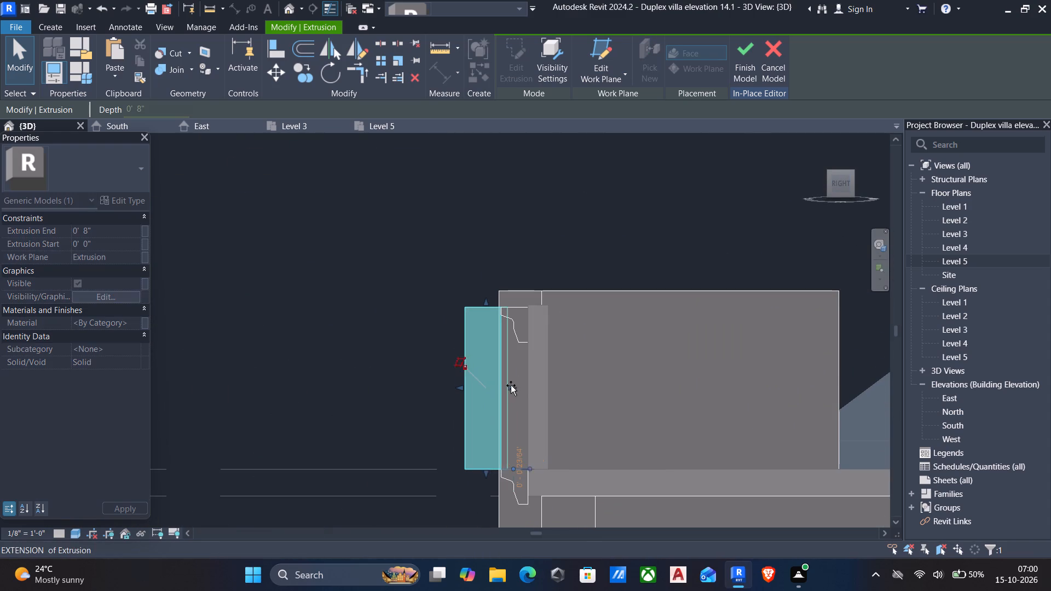
pyautogui.moveTo(511, 385); pyautogui.dragTo(531, 384)
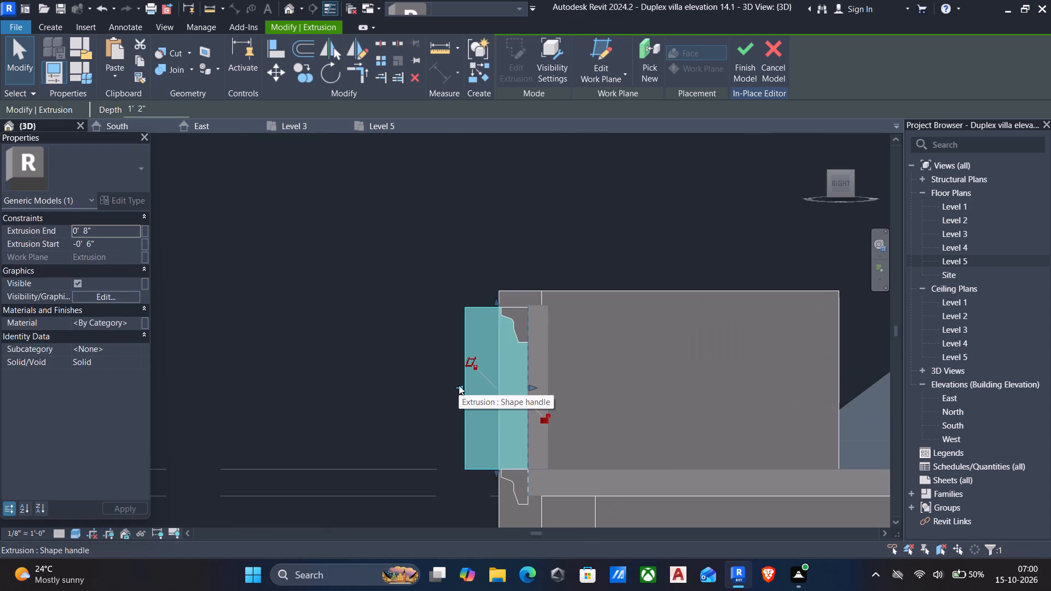
# Pull the panel's outer face in behind the mouldings, bringing the extrusion end to -0' 5 1/8".
pyautogui.moveTo(459, 385); pyautogui.dragTo(488, 386)
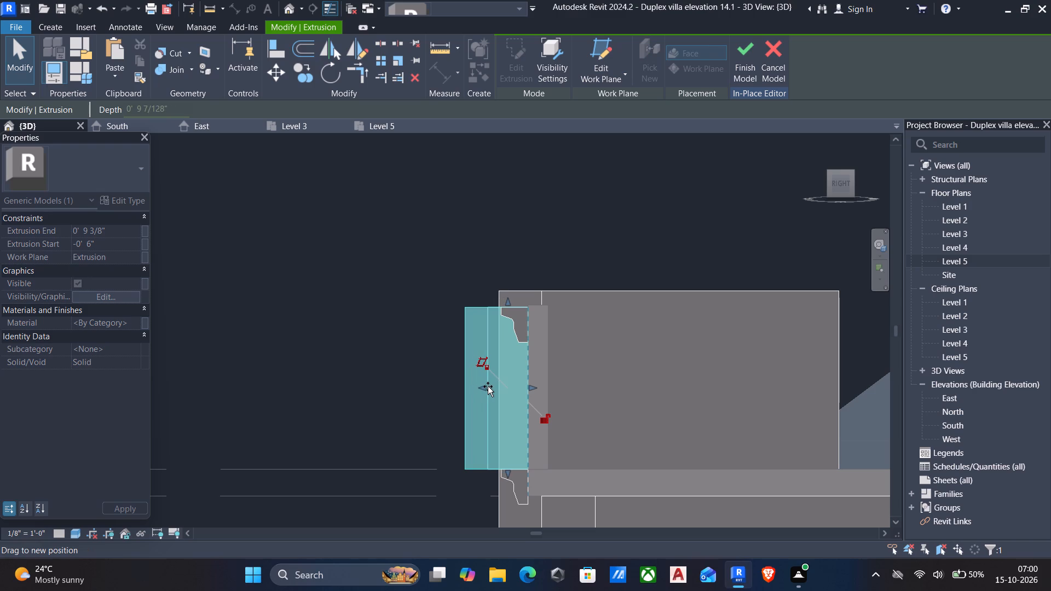
pyautogui.moveTo(488, 386); pyautogui.dragTo(518, 387)
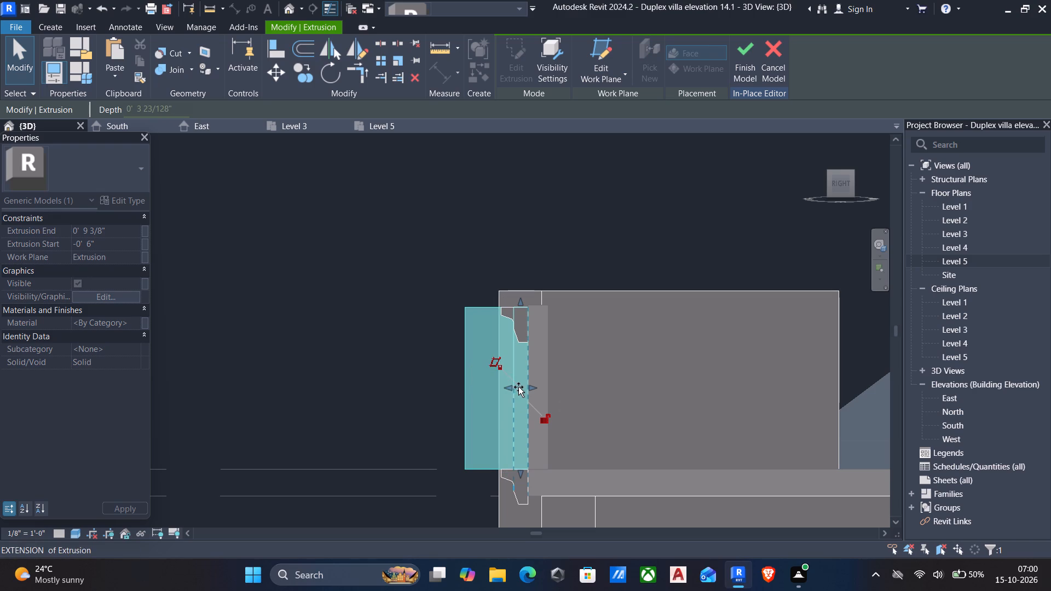
pyautogui.moveTo(518, 387); pyautogui.dragTo(524, 384)
pyautogui.scroll(4, 518, 387)
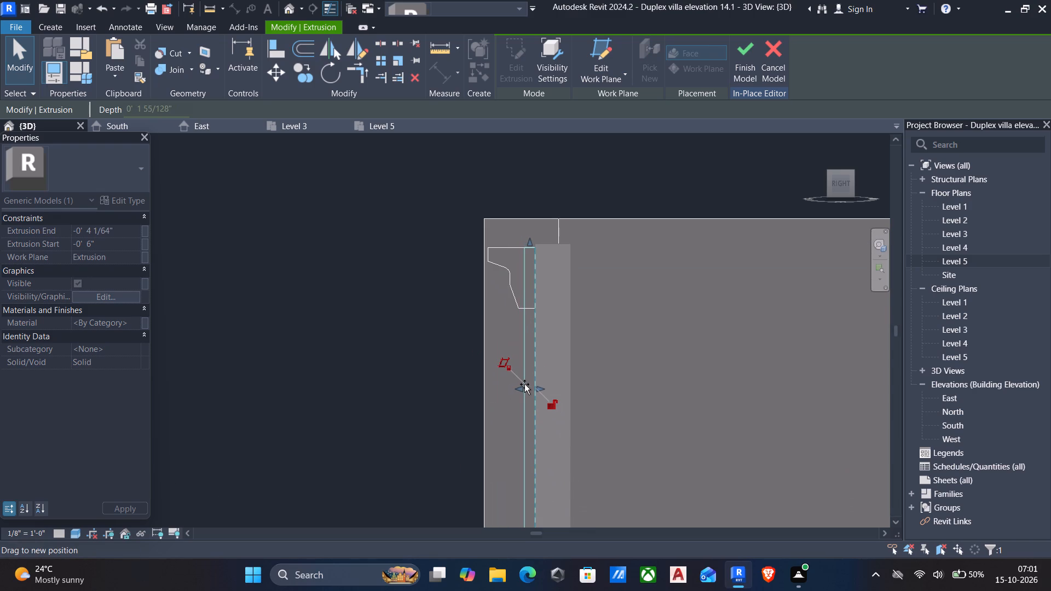
pyautogui.moveTo(524, 384); pyautogui.dragTo(528, 383)
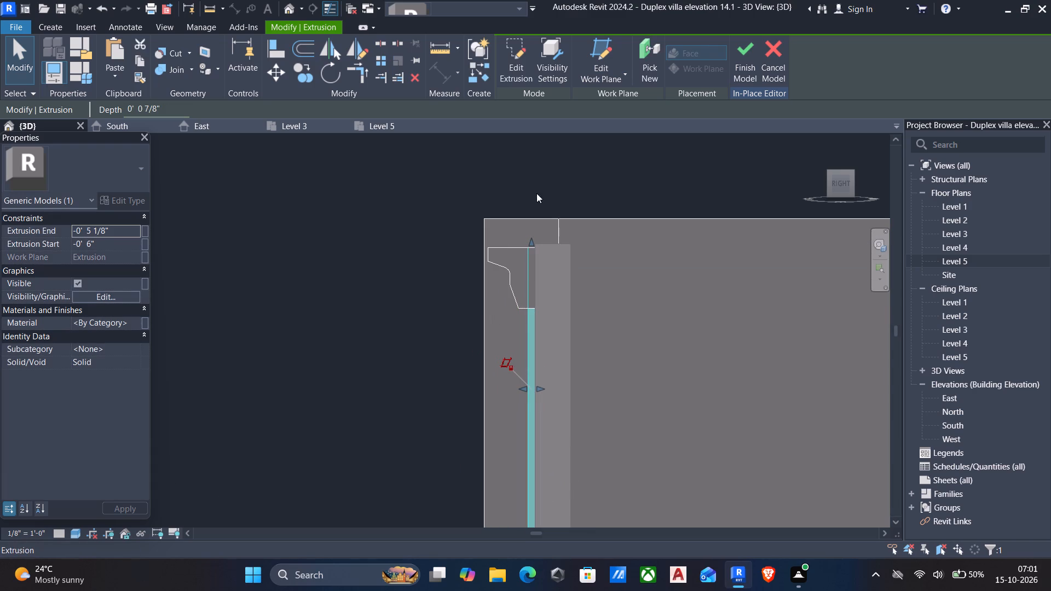
# Reopen the thin parapet panel's extrusion sketch for editing and face it in the front view.
pyautogui.scroll(-3, 331, 244)
pyautogui.keyDown('shift'); pyautogui.moveTo(330, 254); pyautogui.dragTo(330, 257, button='middle'); pyautogui.keyUp('shift')
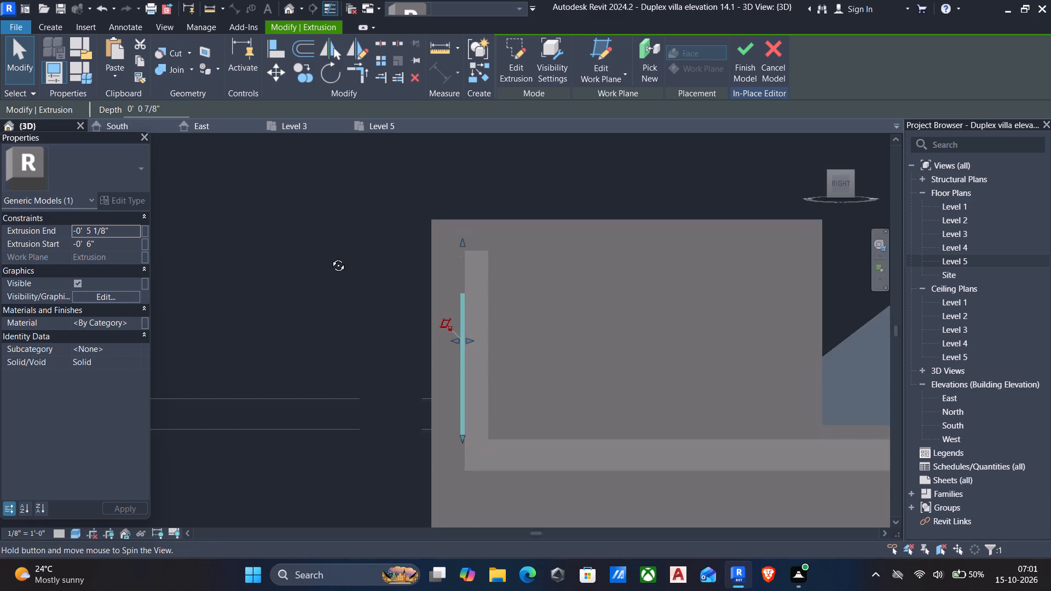
pyautogui.keyDown('shift'); pyautogui.moveTo(330, 257); pyautogui.dragTo(444, 243, button='middle'); pyautogui.keyUp('shift')
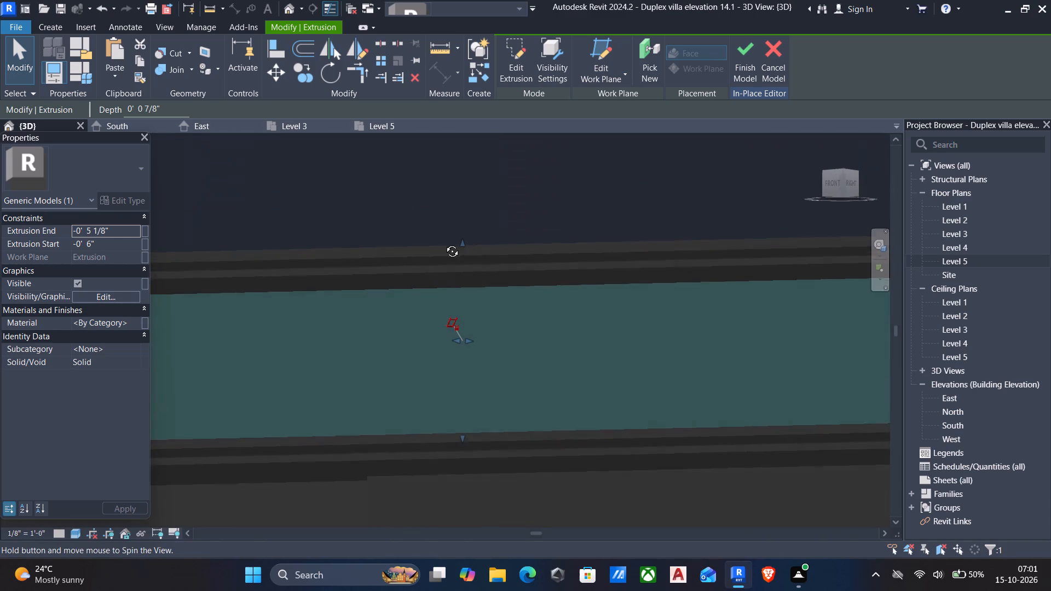
pyautogui.keyDown('shift'); pyautogui.moveTo(444, 243); pyautogui.dragTo(443, 266, button='middle'); pyautogui.keyUp('shift')
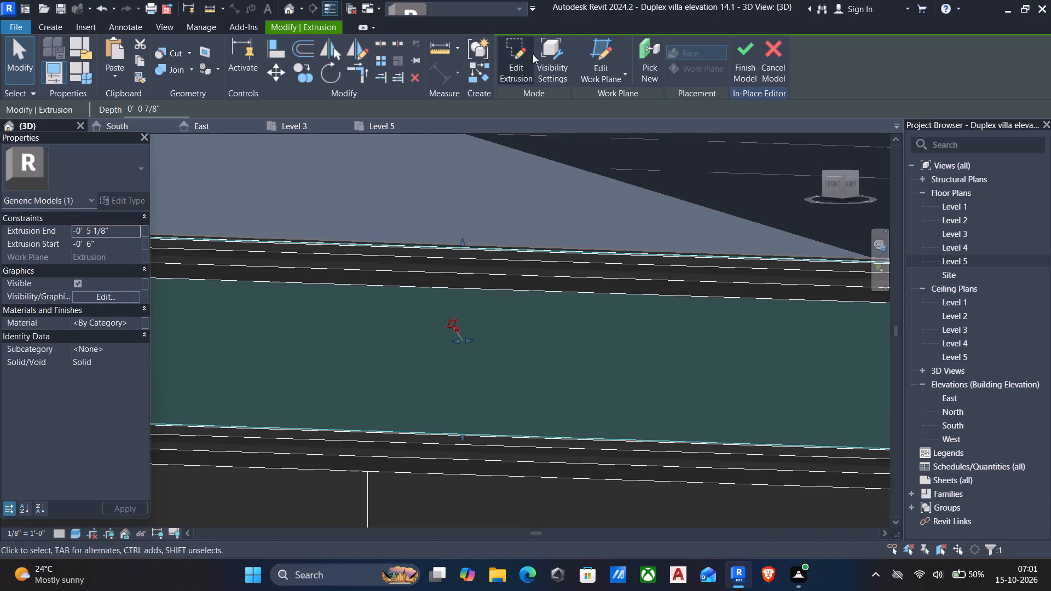
pyautogui.click(513, 53)
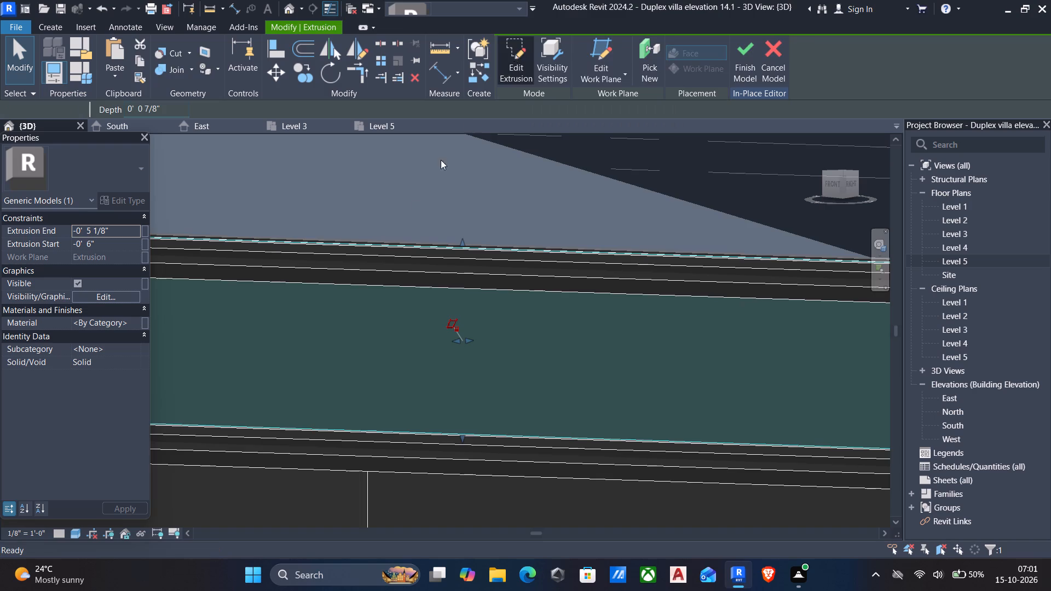
pyautogui.moveTo(394, 320); pyautogui.dragTo(509, 252, button='middle')
pyautogui.scroll(-5, 510, 254)
pyautogui.moveTo(291, 258); pyautogui.dragTo(342, 300, button='middle')
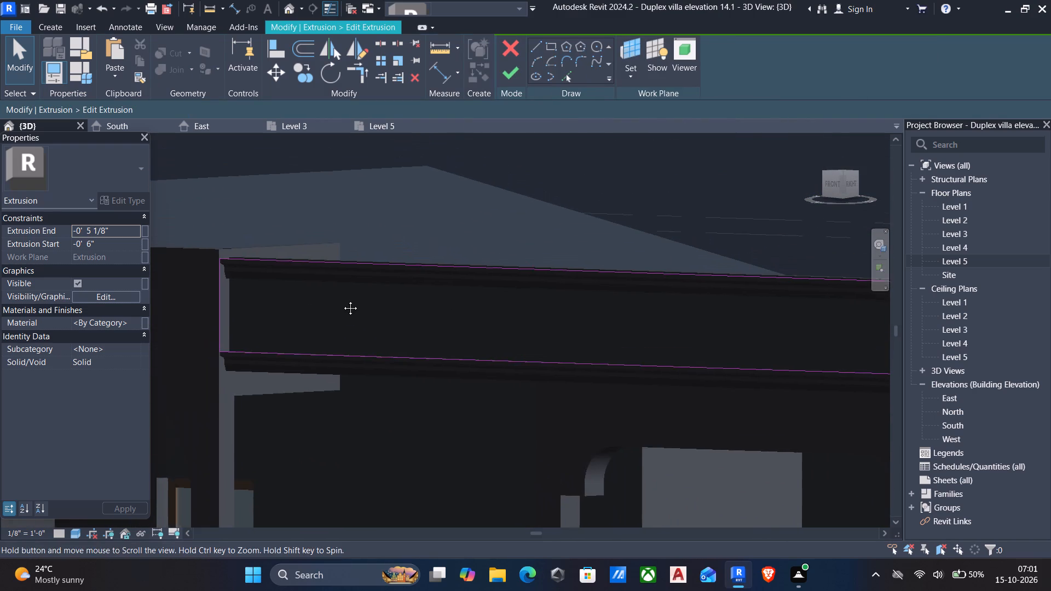
pyautogui.moveTo(342, 300); pyautogui.dragTo(343, 301, button='middle')
pyautogui.scroll(4, 217, 290)
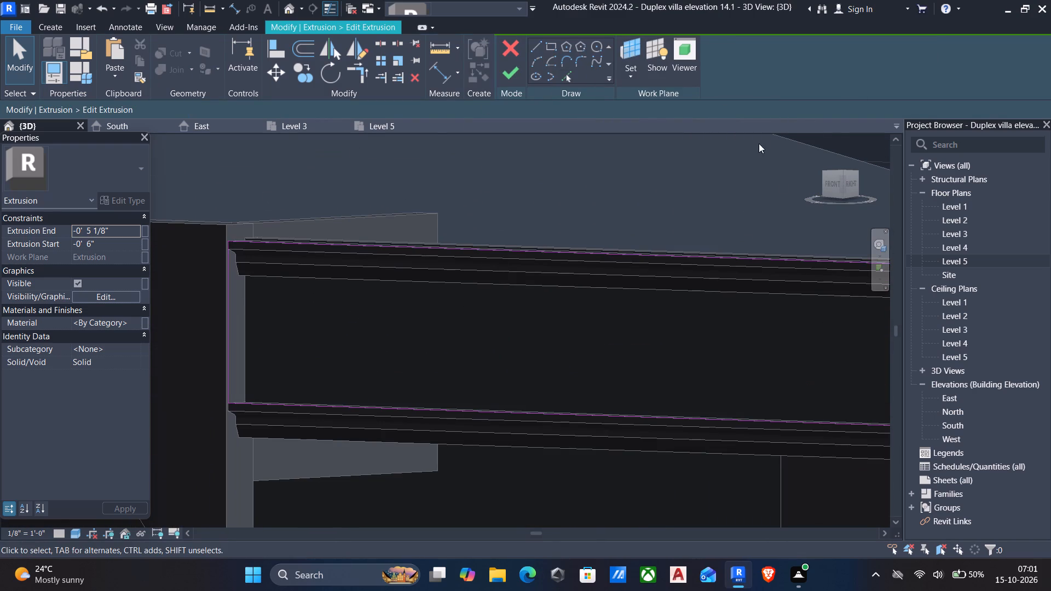
pyautogui.click(828, 183)
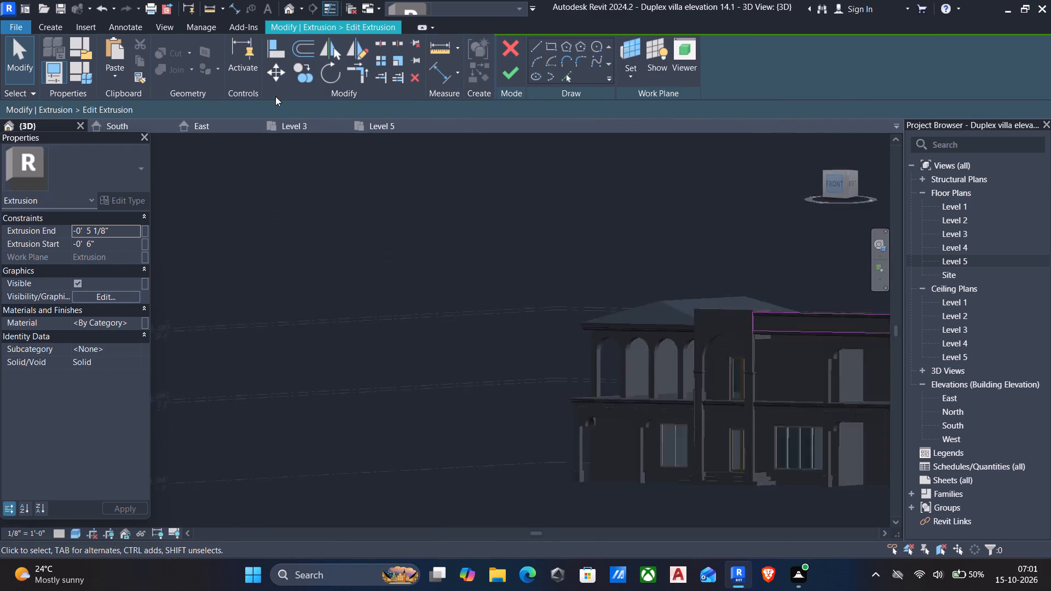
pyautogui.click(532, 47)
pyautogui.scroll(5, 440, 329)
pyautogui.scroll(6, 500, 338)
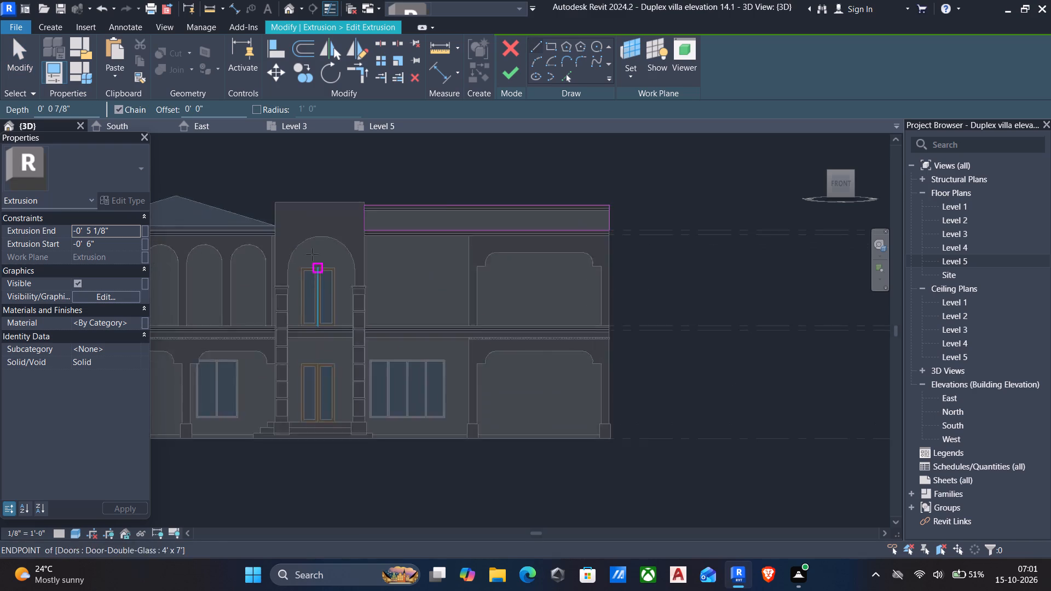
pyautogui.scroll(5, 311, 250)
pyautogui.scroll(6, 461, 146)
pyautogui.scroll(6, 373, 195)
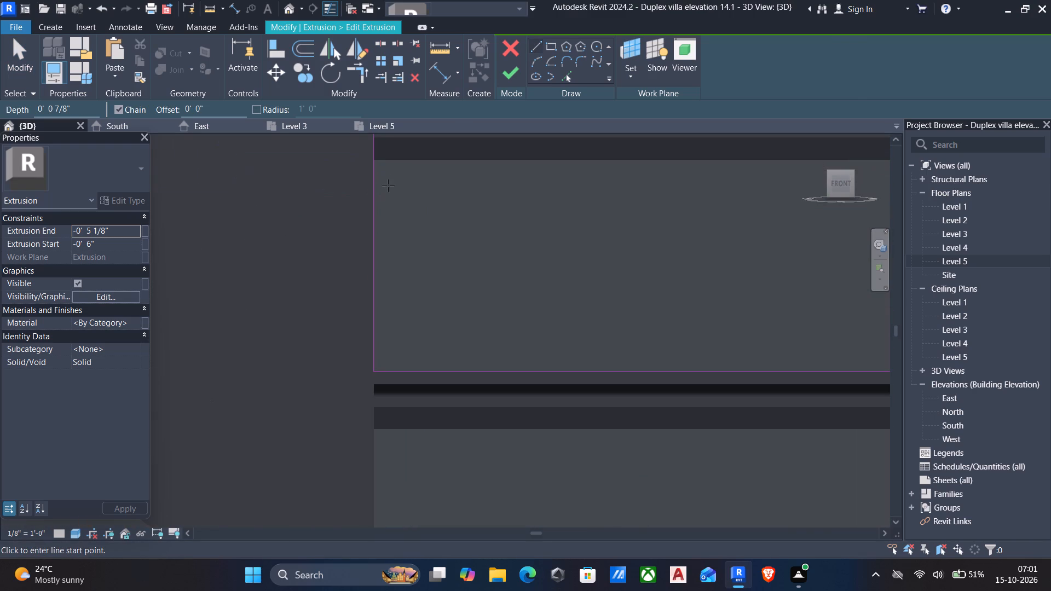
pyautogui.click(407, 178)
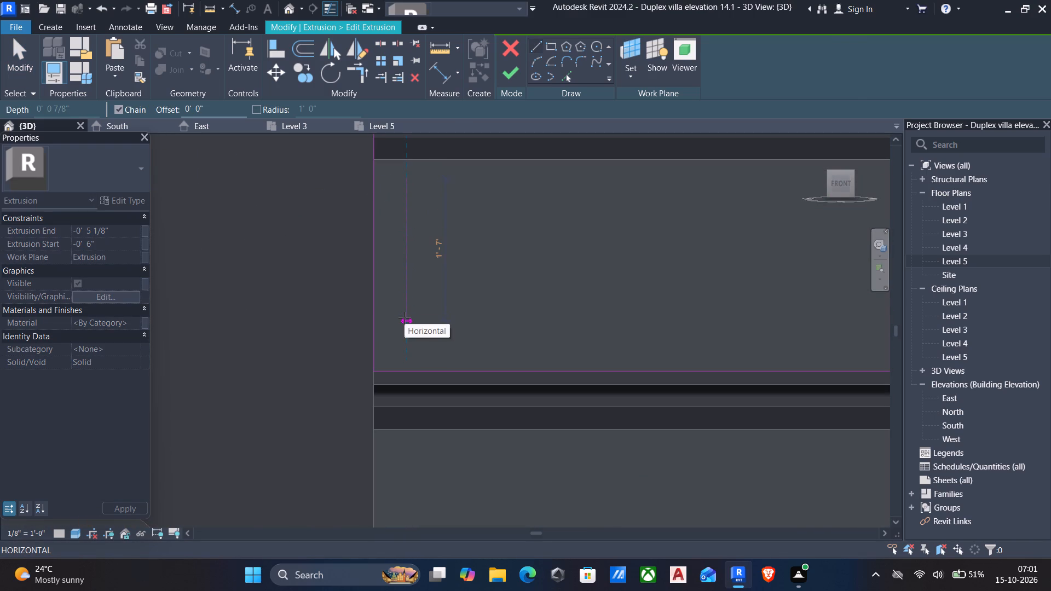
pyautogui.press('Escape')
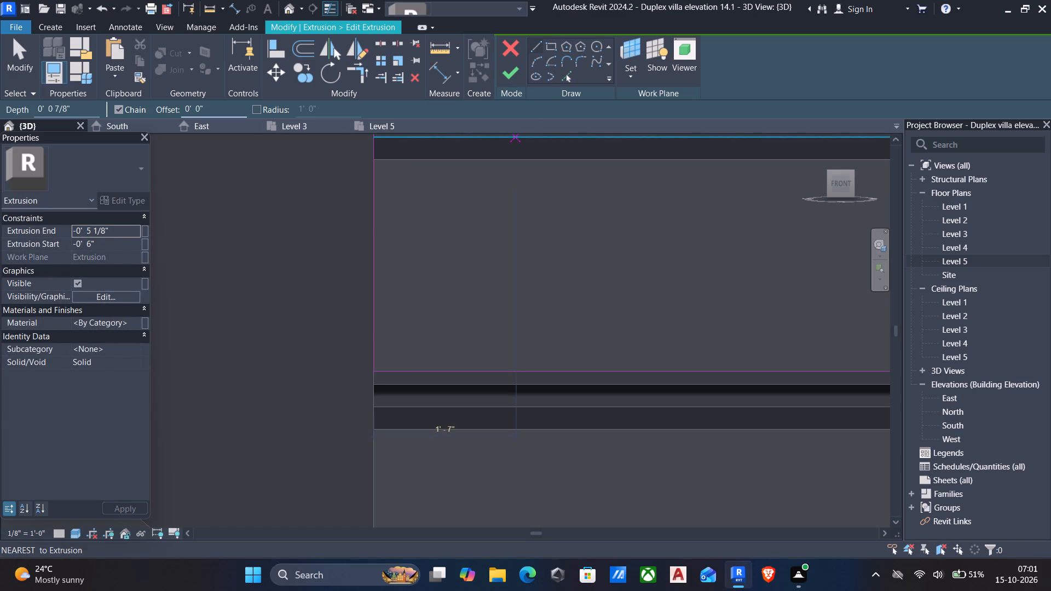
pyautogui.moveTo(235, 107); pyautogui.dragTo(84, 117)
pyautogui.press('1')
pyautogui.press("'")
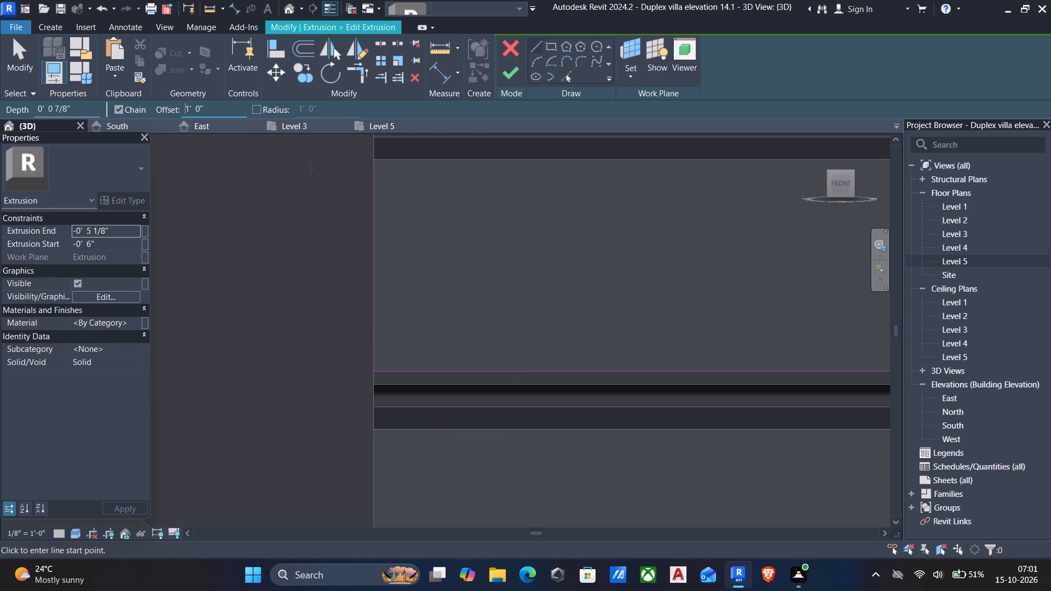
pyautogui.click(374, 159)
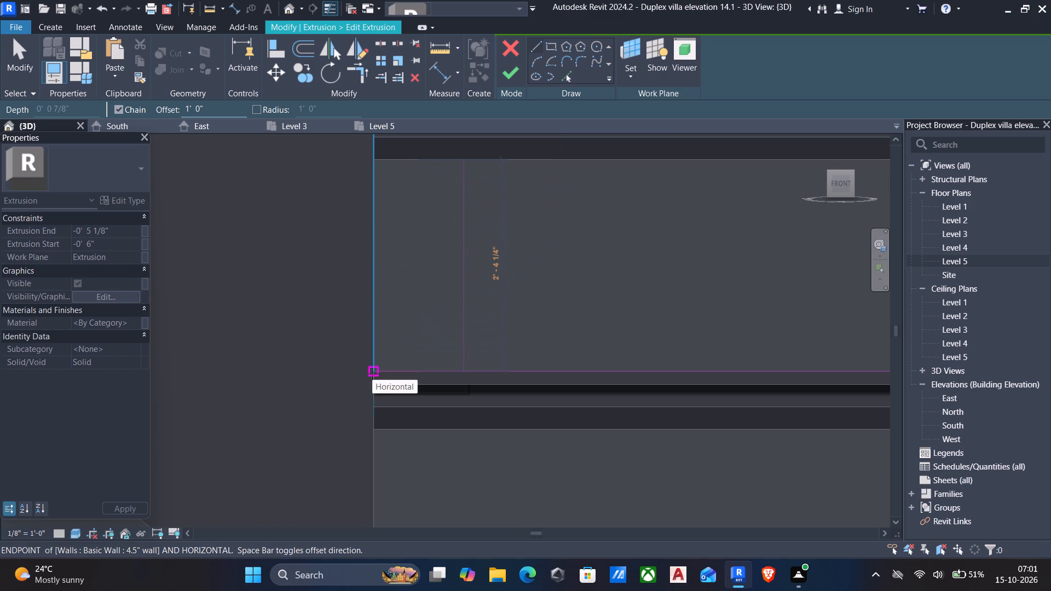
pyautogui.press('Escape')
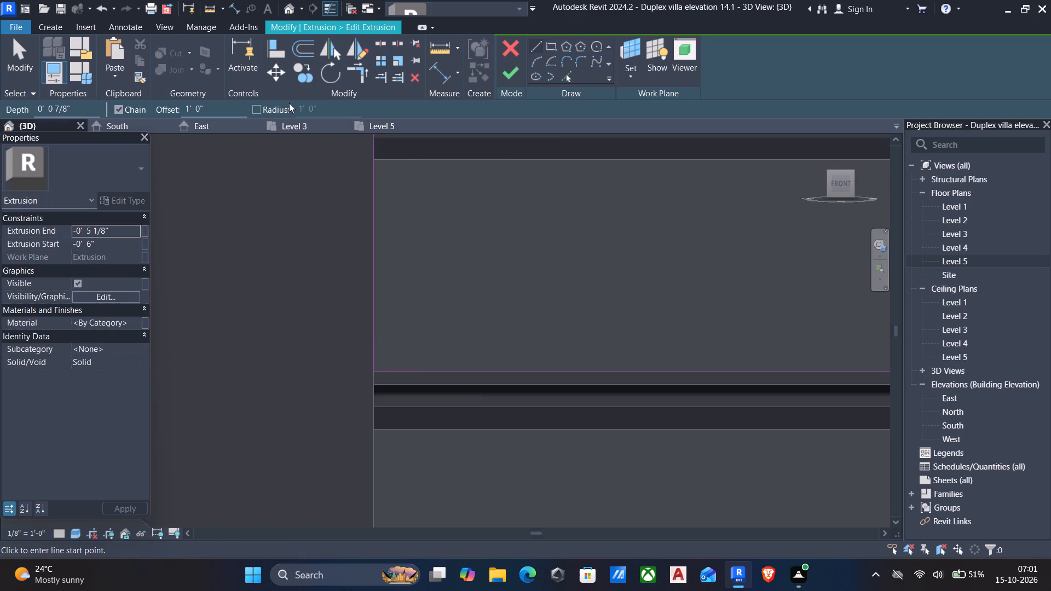
# With a 0' 6" offset, draw two vertical lines down the panel, one 6" from its left edge and one 6" beyond the first.
pyautogui.moveTo(228, 110); pyautogui.dragTo(38, 105)
pyautogui.press('6')
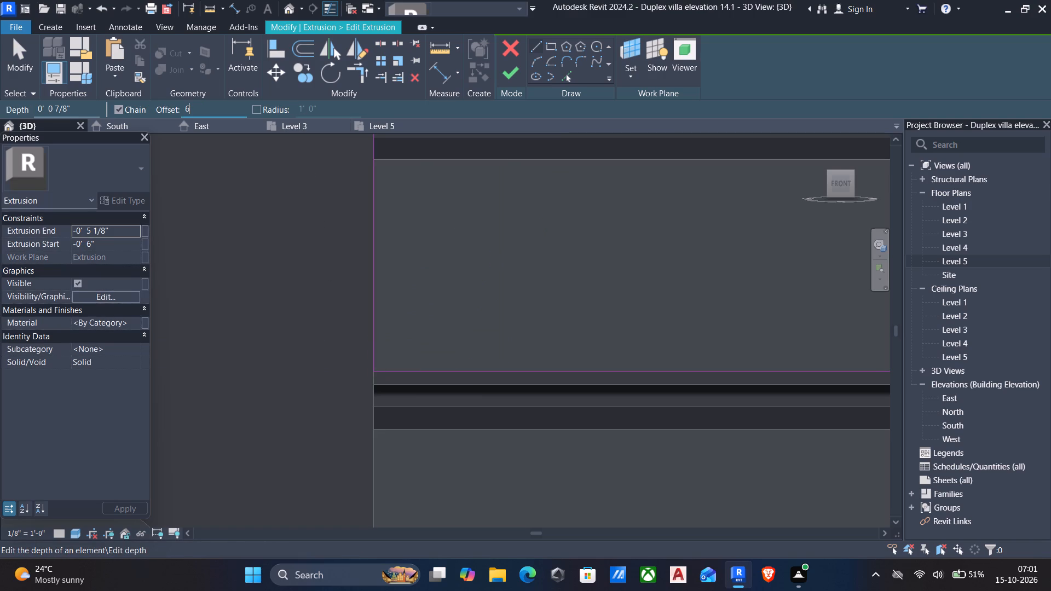
pyautogui.hotkey('shift', '"')
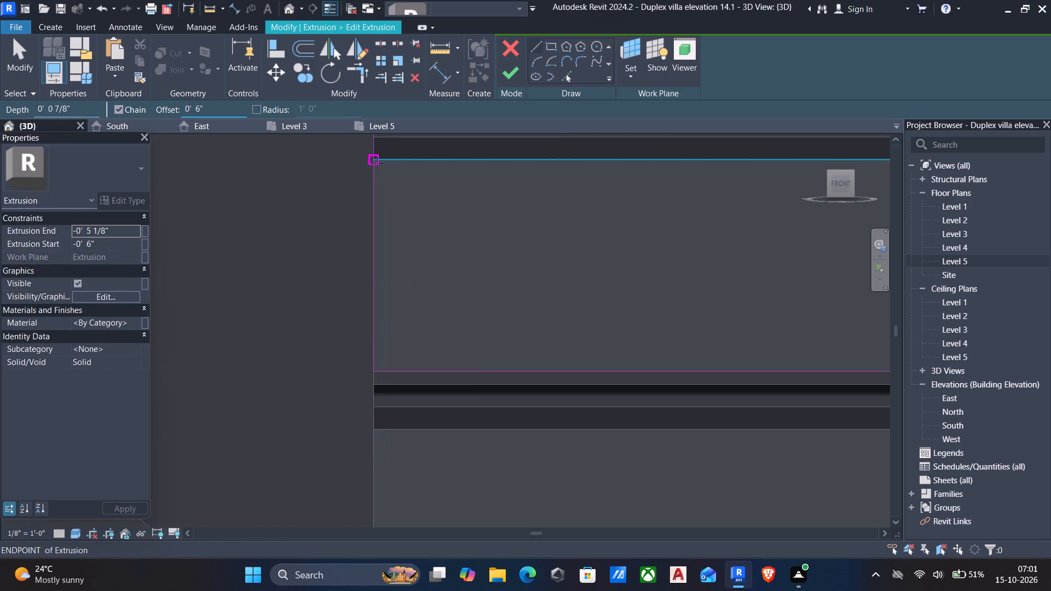
pyautogui.click(377, 163)
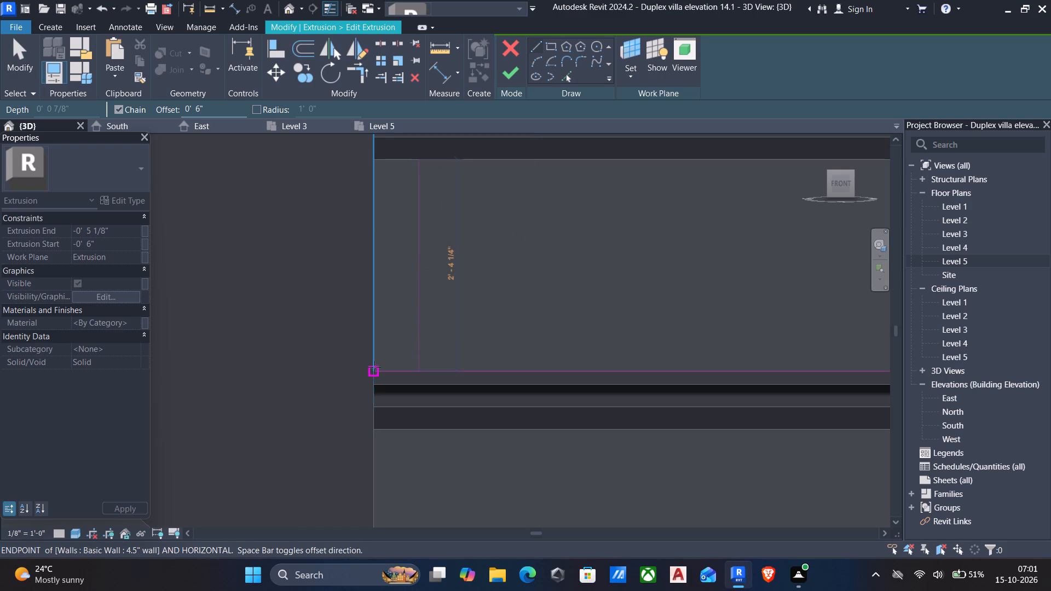
pyautogui.click(374, 367)
pyautogui.press('Escape')
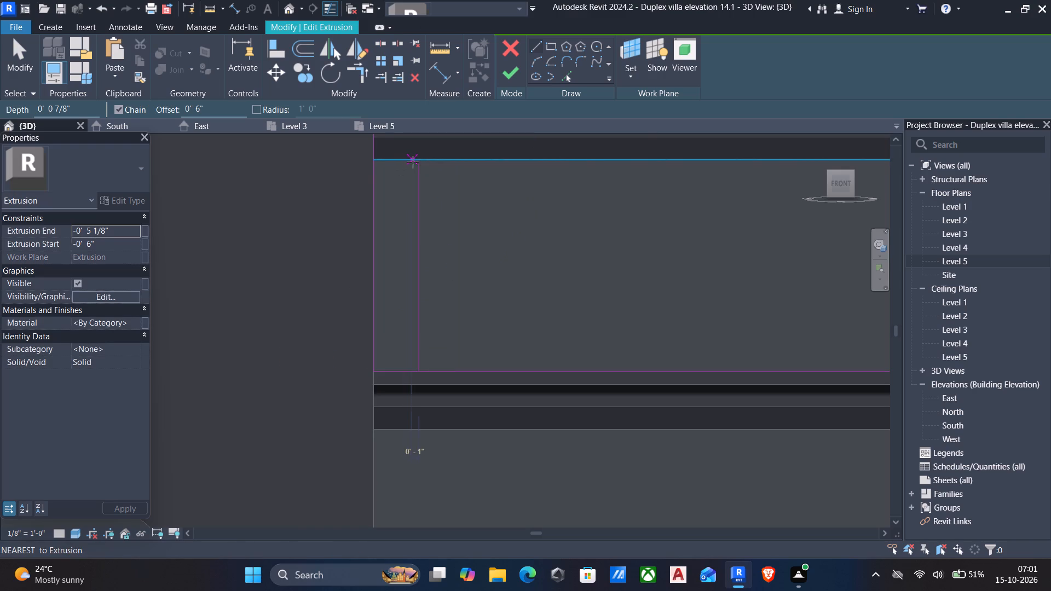
pyautogui.click(422, 161)
pyautogui.click(420, 369)
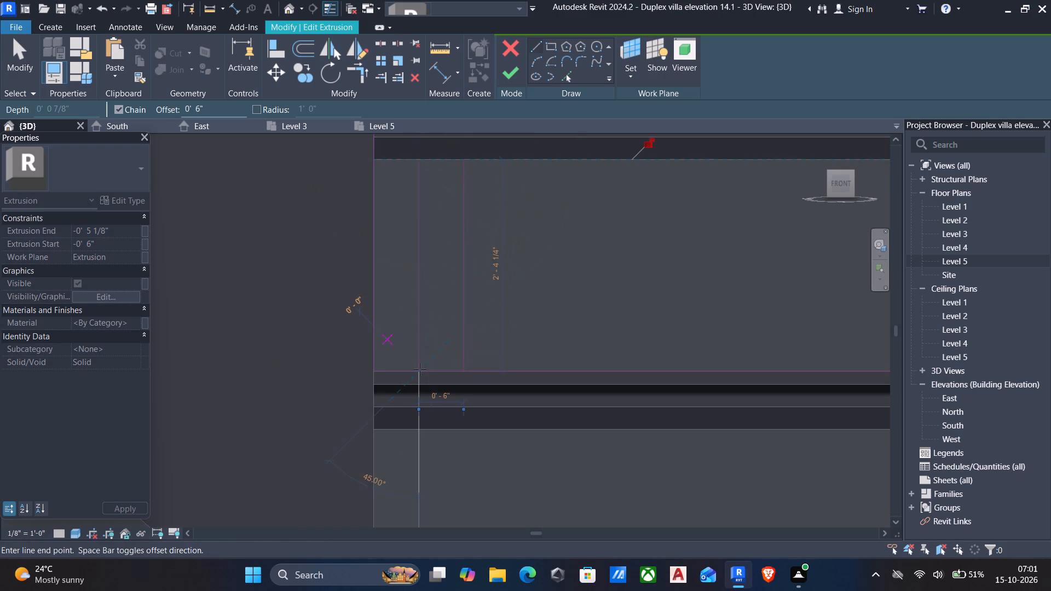
pyautogui.press('Escape')
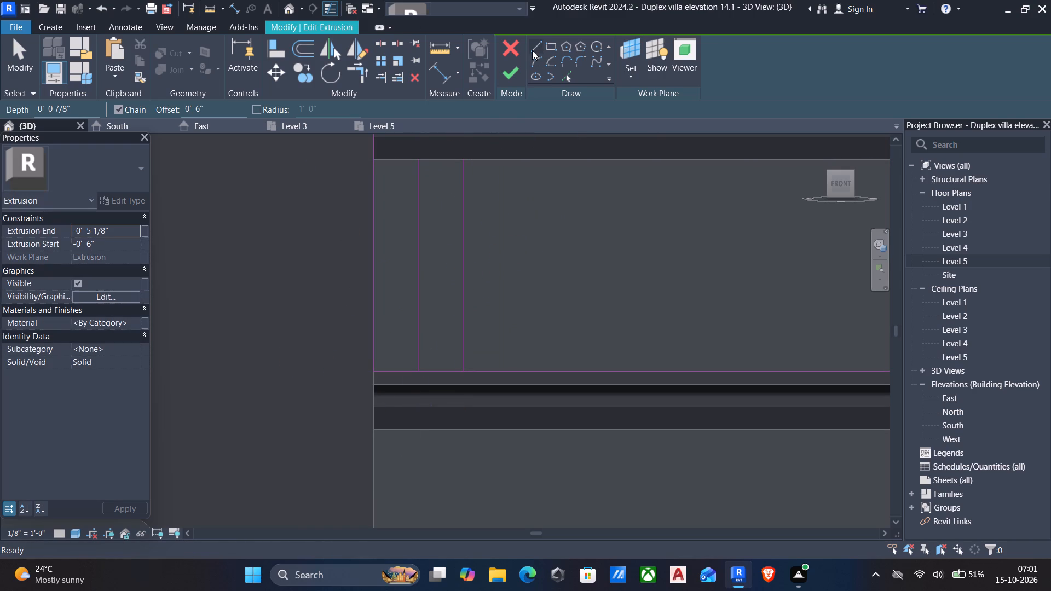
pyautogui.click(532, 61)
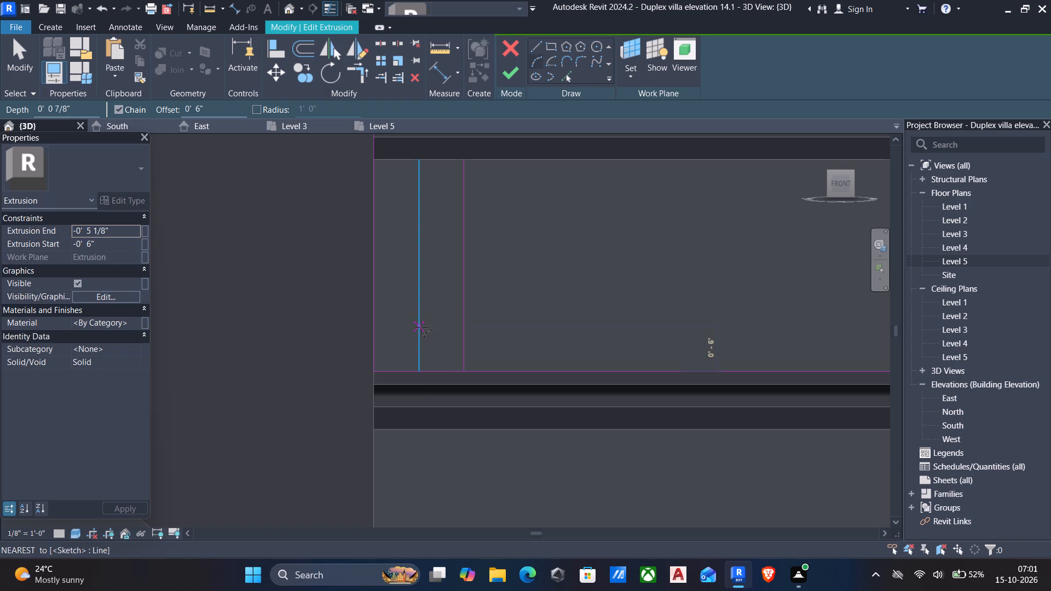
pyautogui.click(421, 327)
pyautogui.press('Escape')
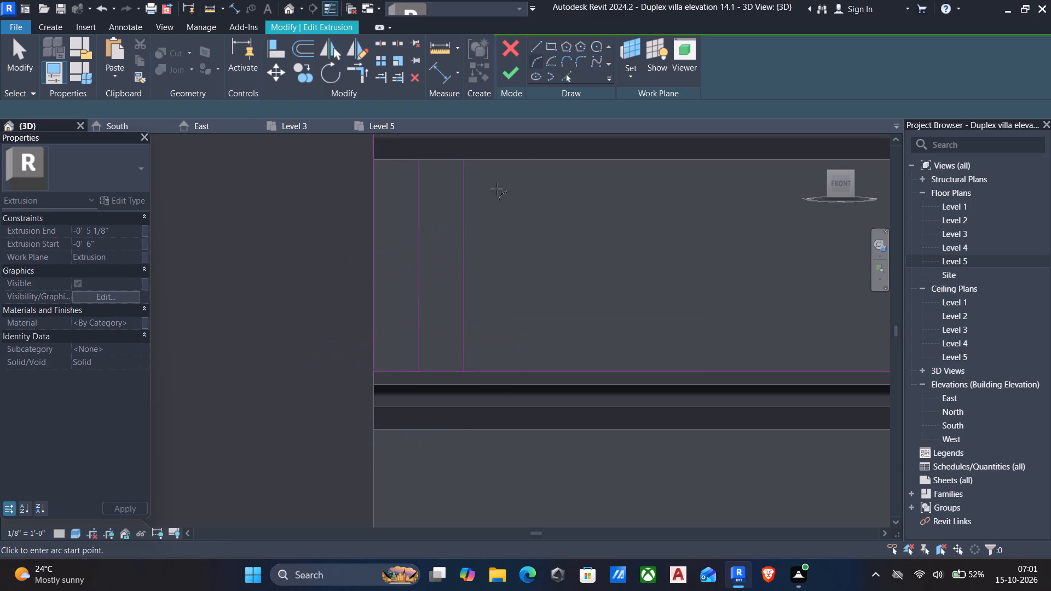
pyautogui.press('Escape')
# Draw a downward-bulging semicircular arc of about 3" radius between the two vertical lines near the panel's lower edge.
pyautogui.click(532, 62)
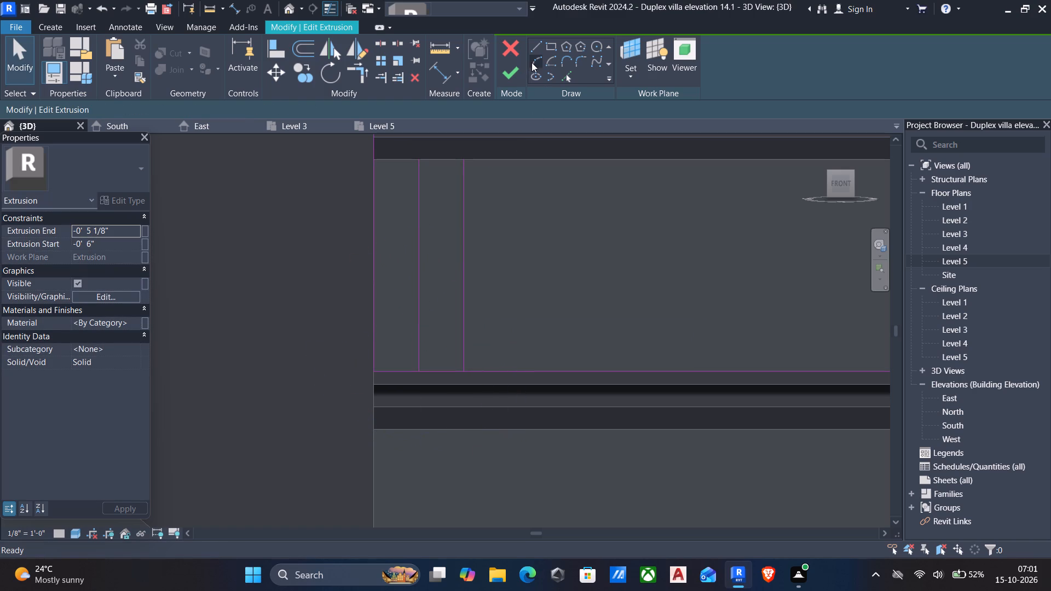
pyautogui.click(417, 318)
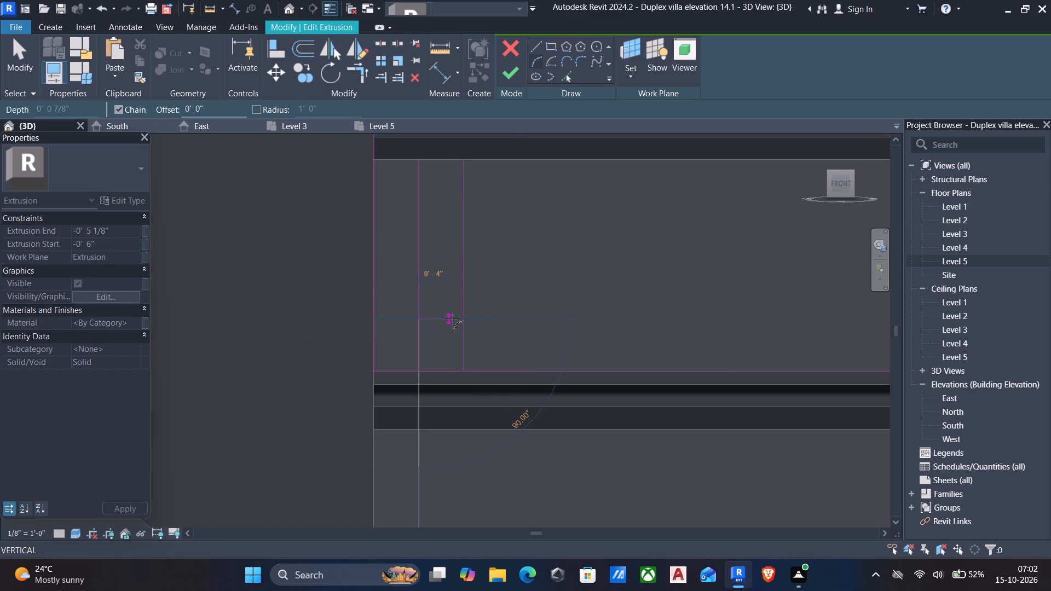
pyautogui.click(461, 318)
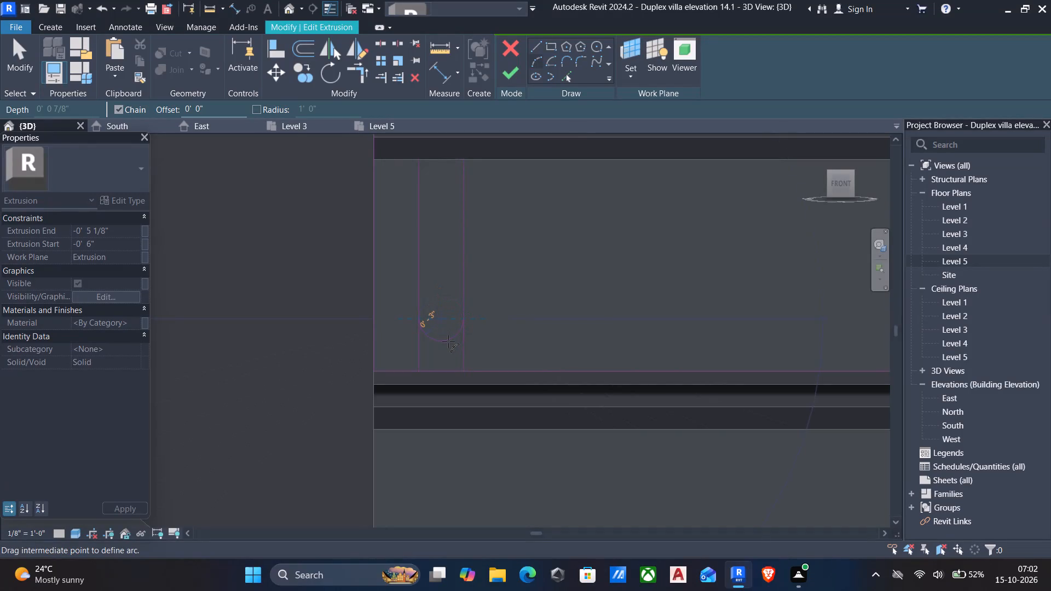
pyautogui.scroll(5, 448, 342)
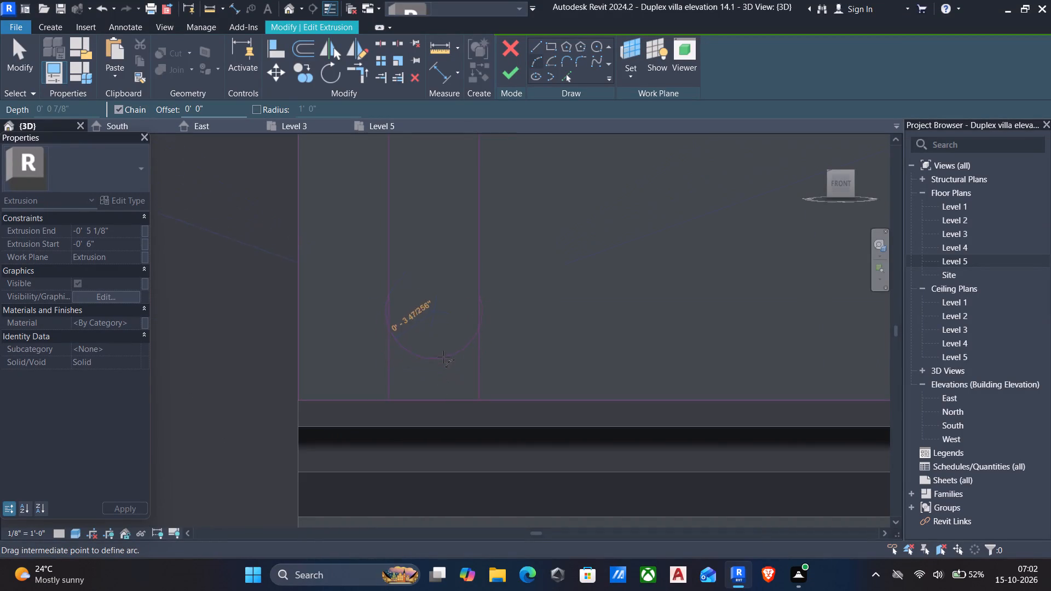
pyautogui.click(443, 341)
pyautogui.scroll(-5, 505, 339)
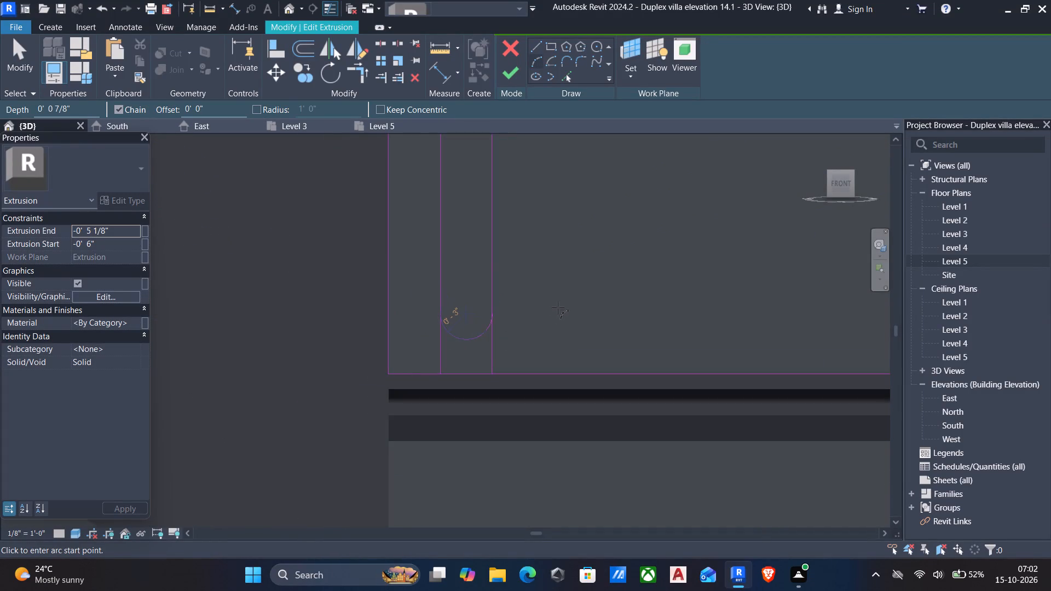
pyautogui.moveTo(556, 311); pyautogui.dragTo(544, 372, button='middle')
pyautogui.press('Escape')
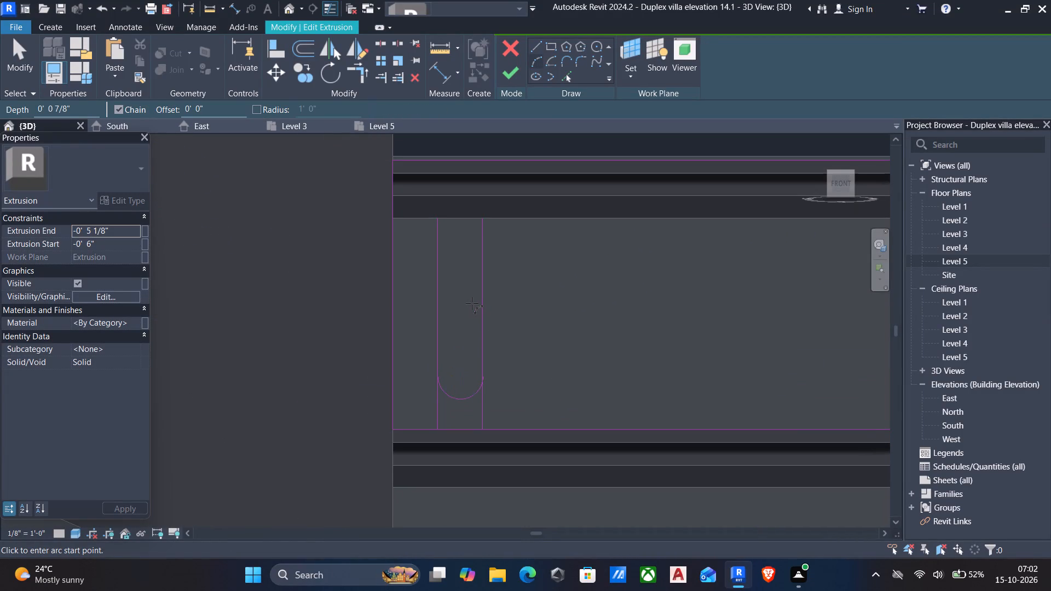
pyautogui.press('Escape')
# Trim both vertical lines to the ends of the arc, forming the slot's rounded bottom.
pyautogui.write('tr')
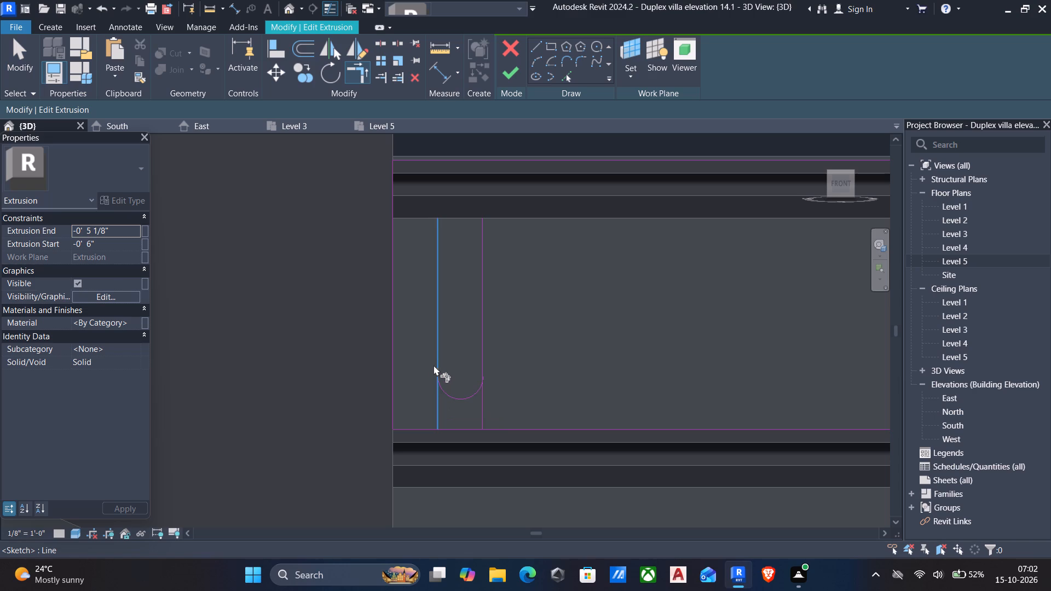
pyautogui.click(438, 350)
pyautogui.click(444, 393)
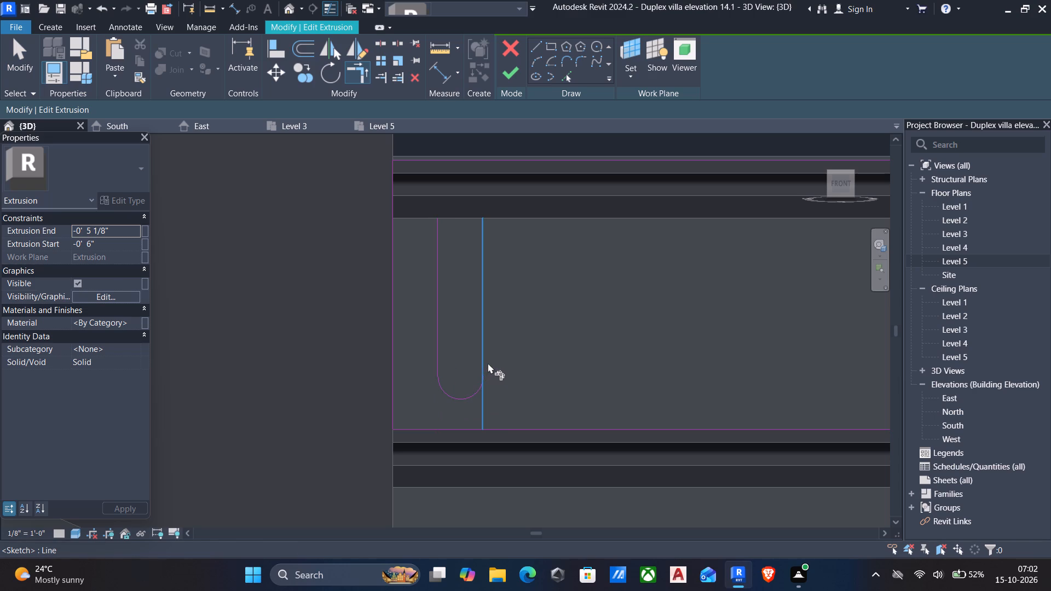
pyautogui.click(488, 354)
pyautogui.click(469, 396)
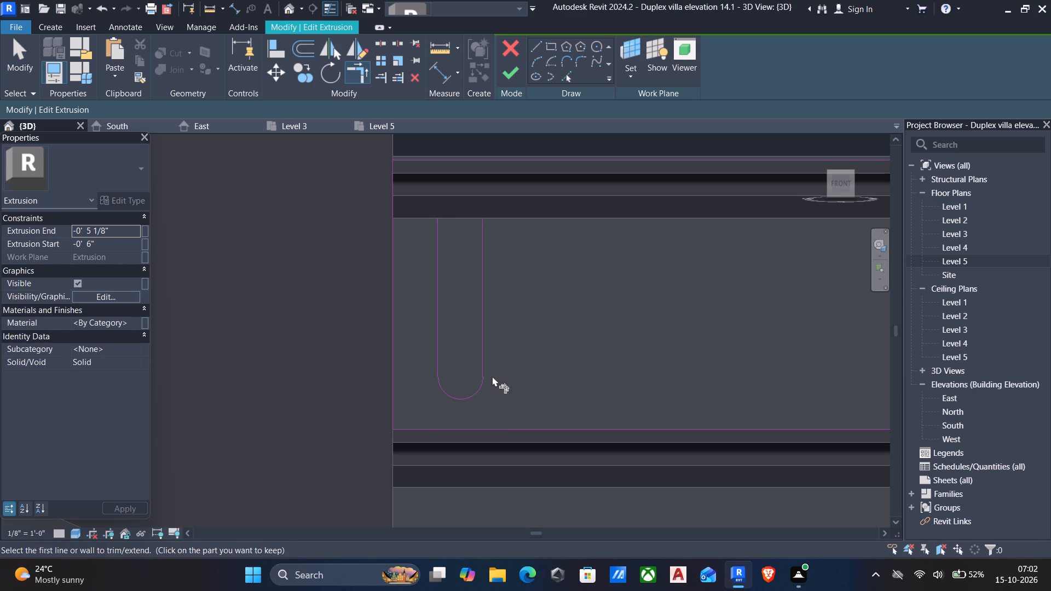
pyautogui.moveTo(509, 371); pyautogui.dragTo(517, 395, button='middle')
pyautogui.press('Escape')
# Select the slot's bottom arc and nudge it slightly down towards the panel's lower edge.
pyautogui.moveTo(415, 376); pyautogui.dragTo(415, 376)
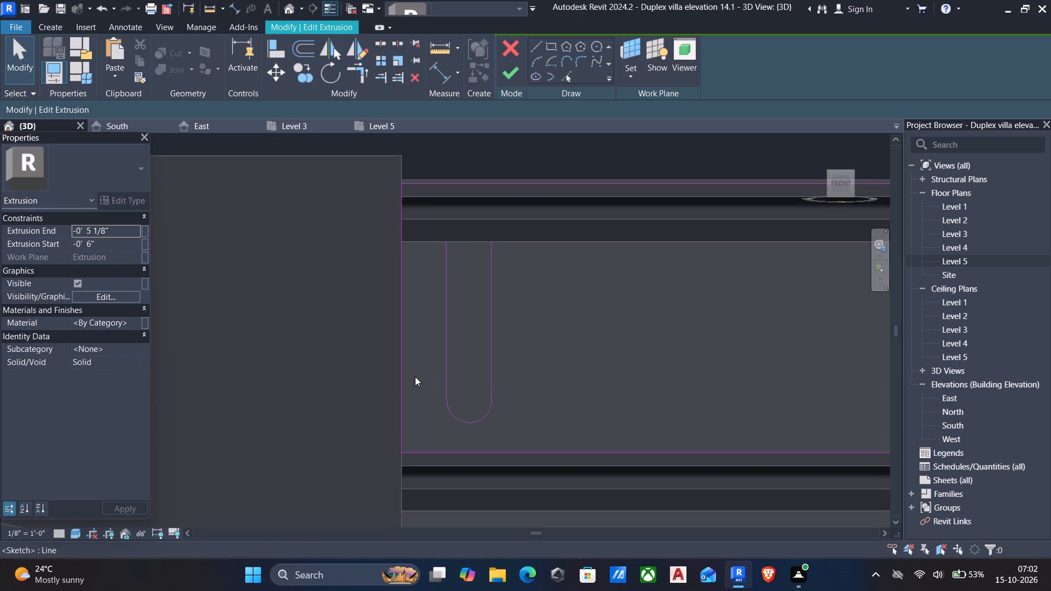
pyautogui.moveTo(415, 376); pyautogui.dragTo(553, 444)
pyautogui.press('Down')
pyautogui.press('Down')
pyautogui.press('Down')
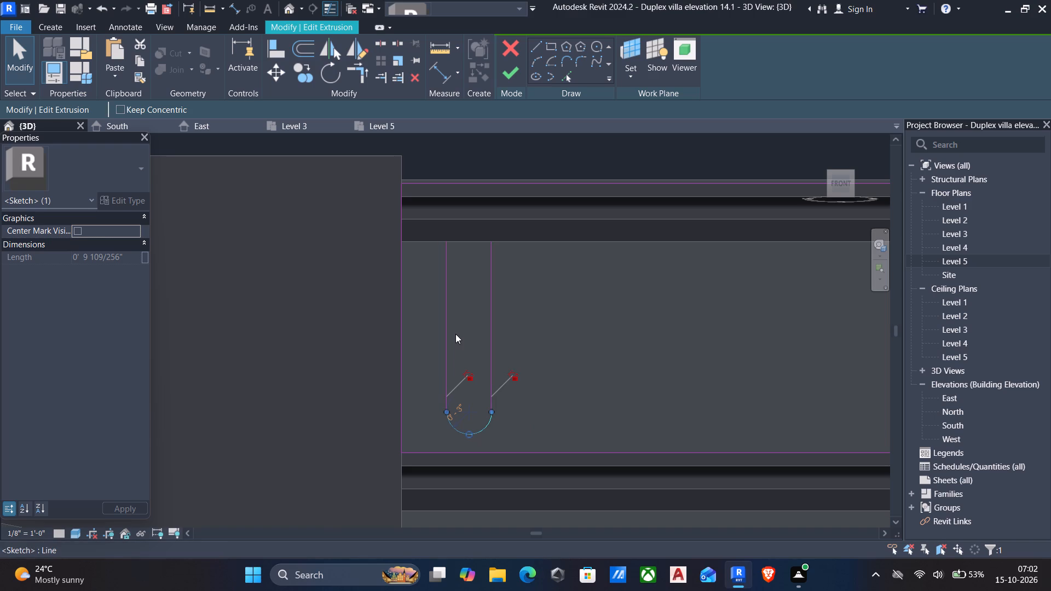
# Measure the distance between the midpoints of the slot's two vertical sides.
pyautogui.press('d')
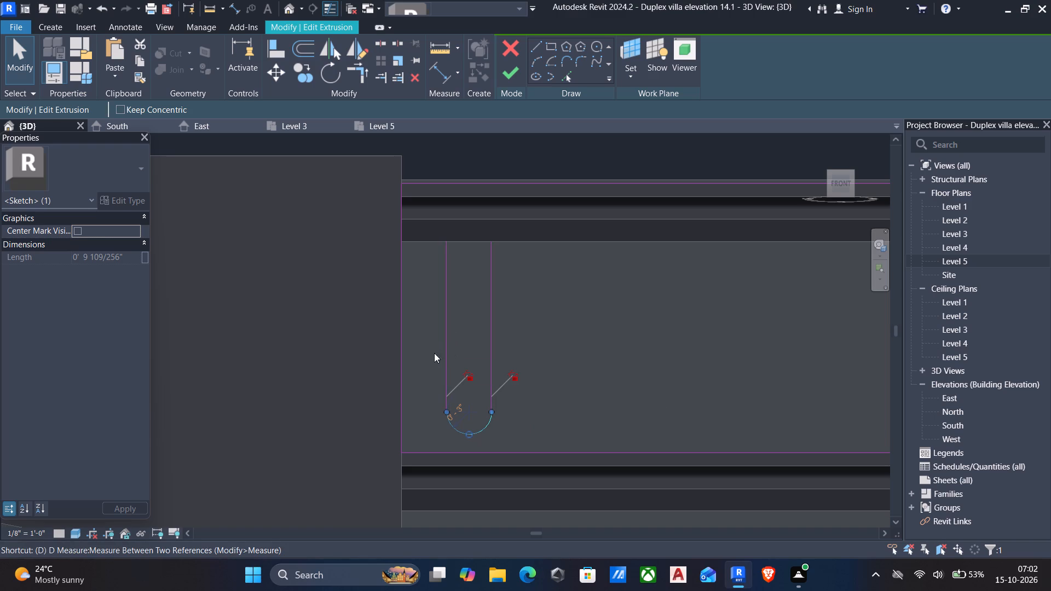
pyautogui.press('d')
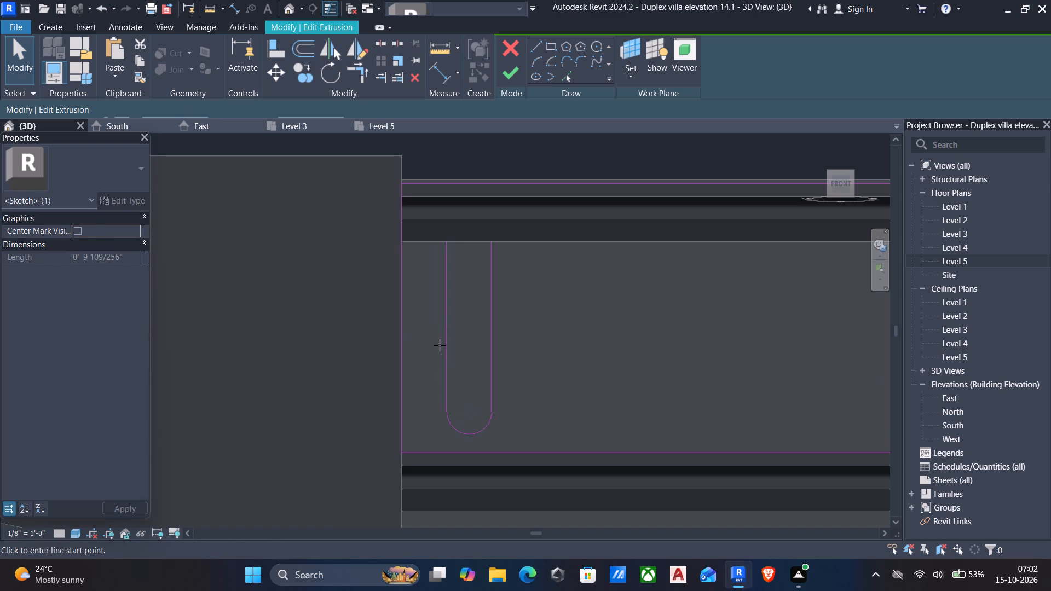
pyautogui.press('m')
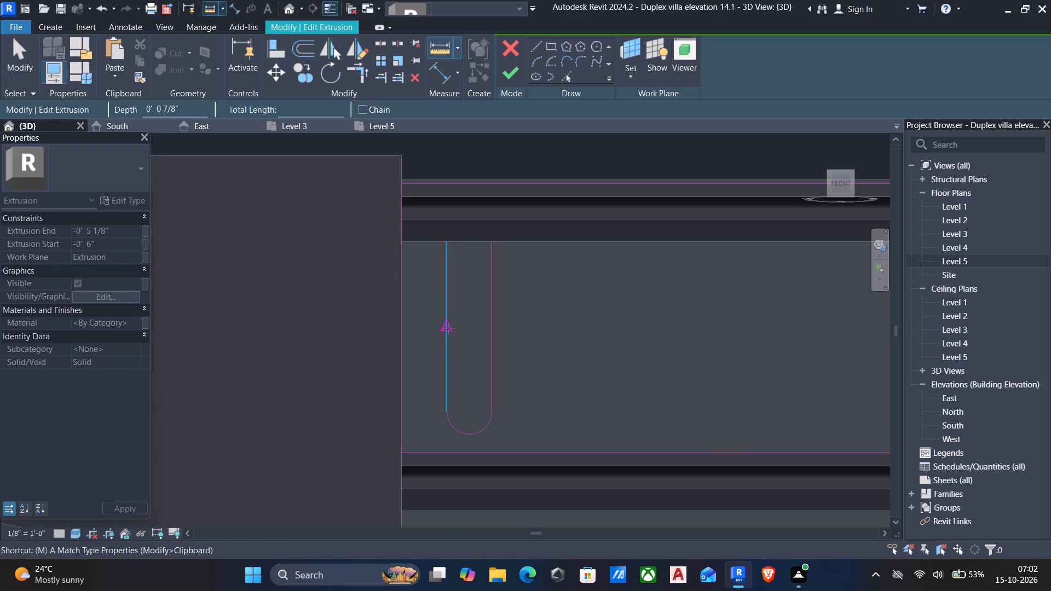
pyautogui.click(449, 329)
pyautogui.click(489, 332)
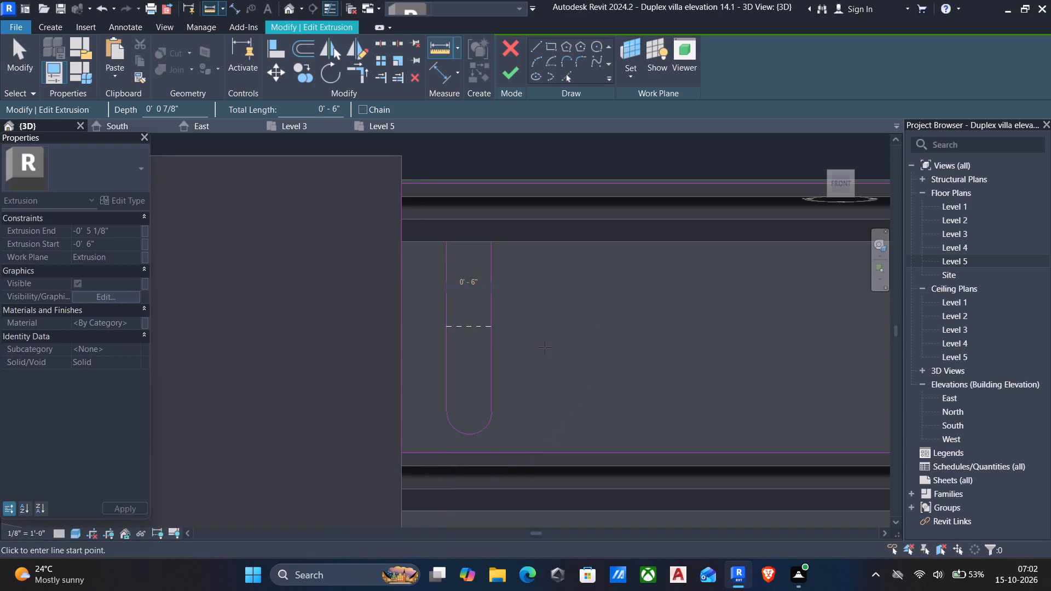
pyautogui.press('Escape')
pyautogui.press('Escape')
# Mirror a copy of the bottom arc to the slot's top about a horizontal axis drawn through the midpoints of its sides.
pyautogui.moveTo(431, 392); pyautogui.dragTo(459, 404)
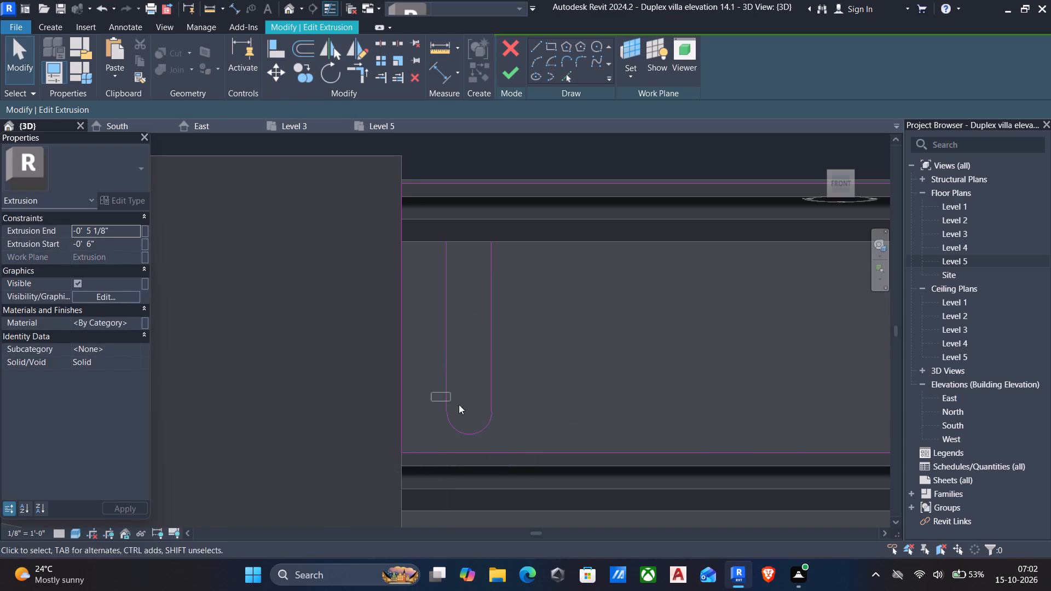
pyautogui.moveTo(459, 404); pyautogui.dragTo(541, 451)
pyautogui.write('dm')
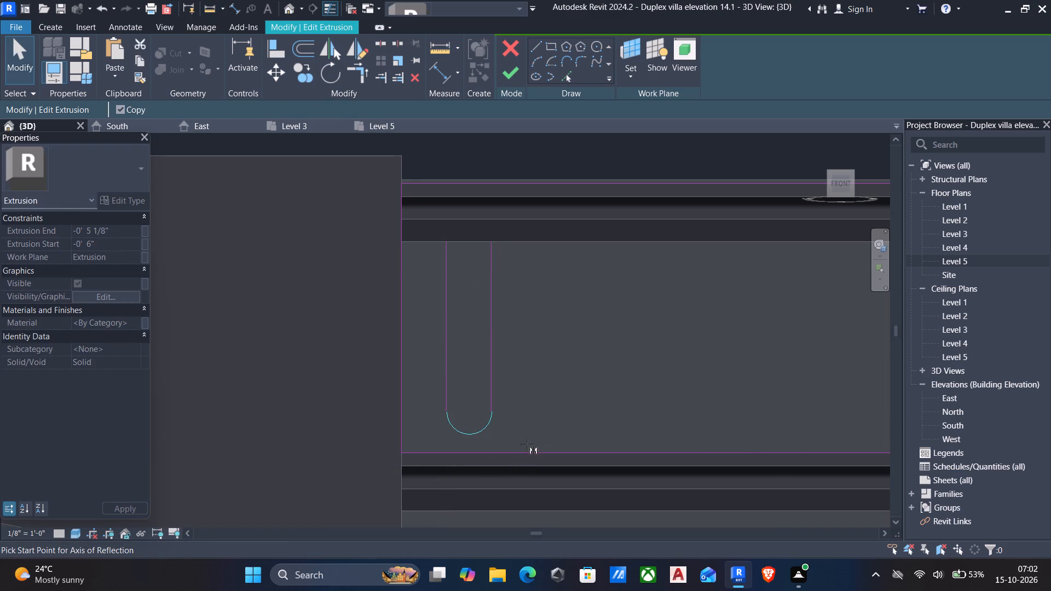
pyautogui.click(442, 329)
pyautogui.click(489, 331)
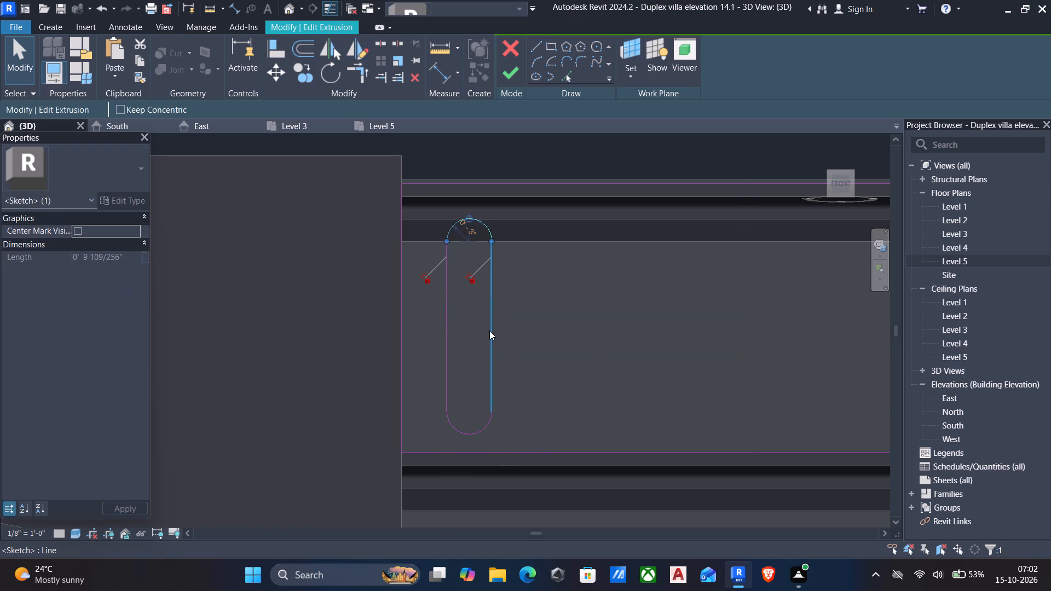
pyautogui.press('Escape')
pyautogui.press('Escape')
# Select the slot's top arc and nudge it down to sit below the upper moulding's bottom edge.
pyautogui.moveTo(435, 204); pyautogui.dragTo(496, 288)
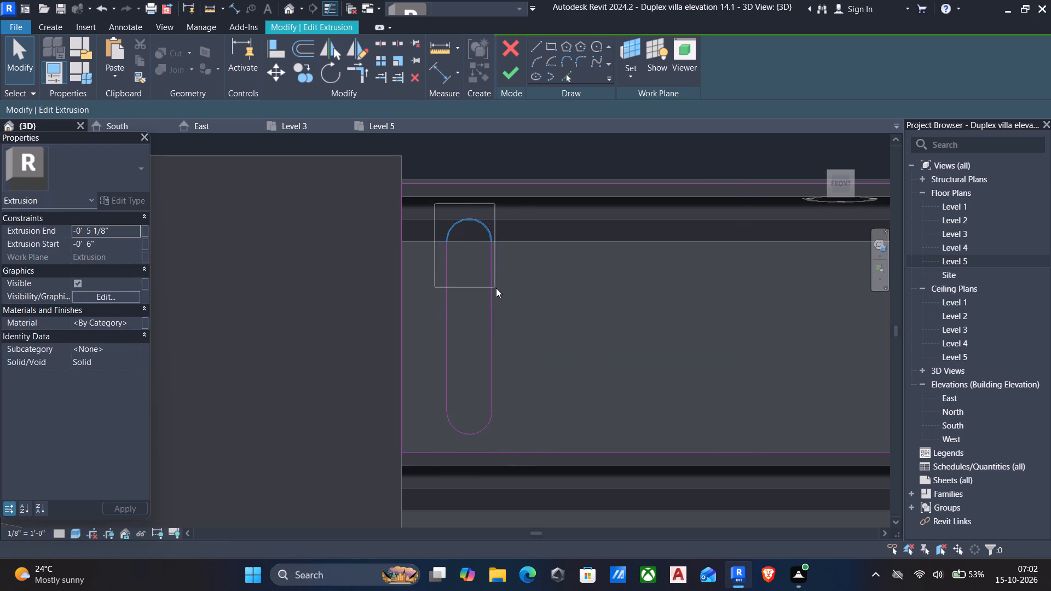
pyautogui.moveTo(496, 288); pyautogui.dragTo(525, 294)
pyautogui.press('Down')
pyautogui.press('Down')
pyautogui.press('Down')
pyautogui.press('Down')
pyautogui.press('Down')
pyautogui.press('Down')
pyautogui.press('Down')
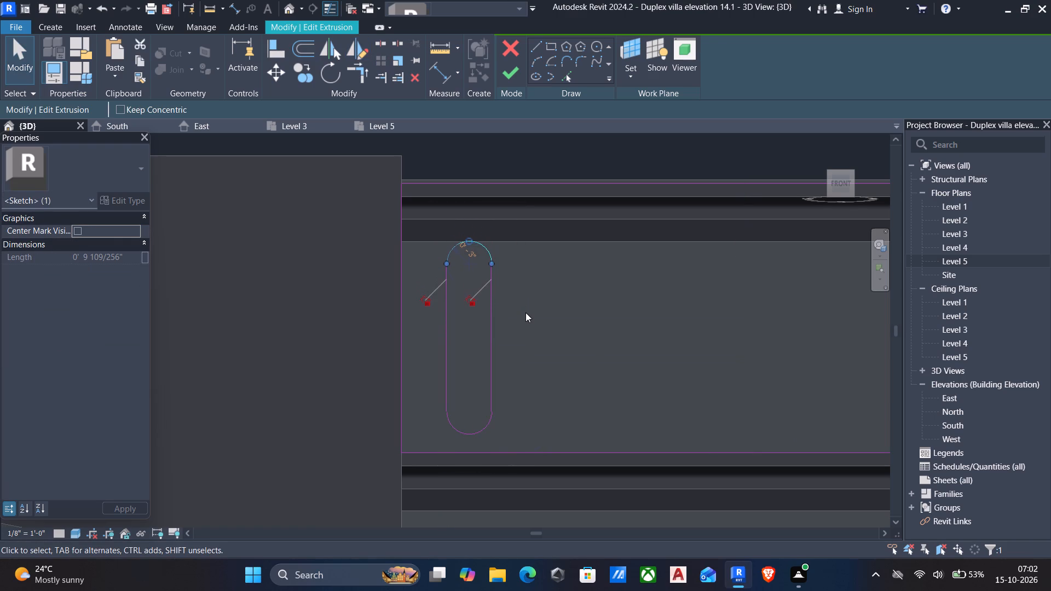
# Nudge the slot's top arc further down, clear of the upper moulding.
pyautogui.press('Down')
pyautogui.press('Down')
pyautogui.press('Down')
pyautogui.press('Down')
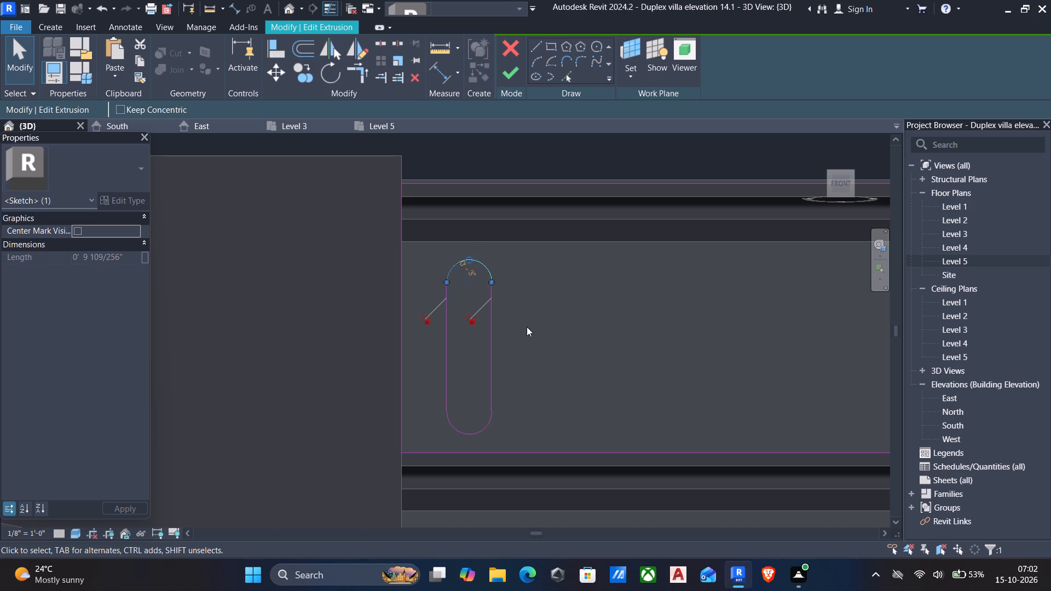
pyautogui.press('Escape')
# Select the four lines of the slot outline and finish editing the parapet panel's extrusion sketch.
pyautogui.moveTo(411, 227); pyautogui.dragTo(480, 436)
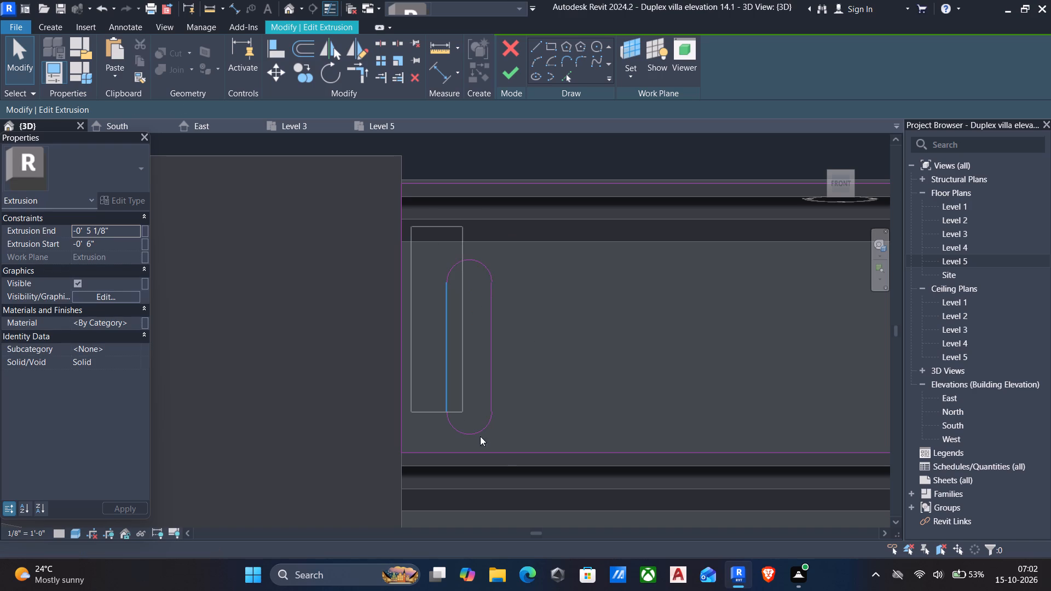
pyautogui.moveTo(480, 436); pyautogui.dragTo(519, 461)
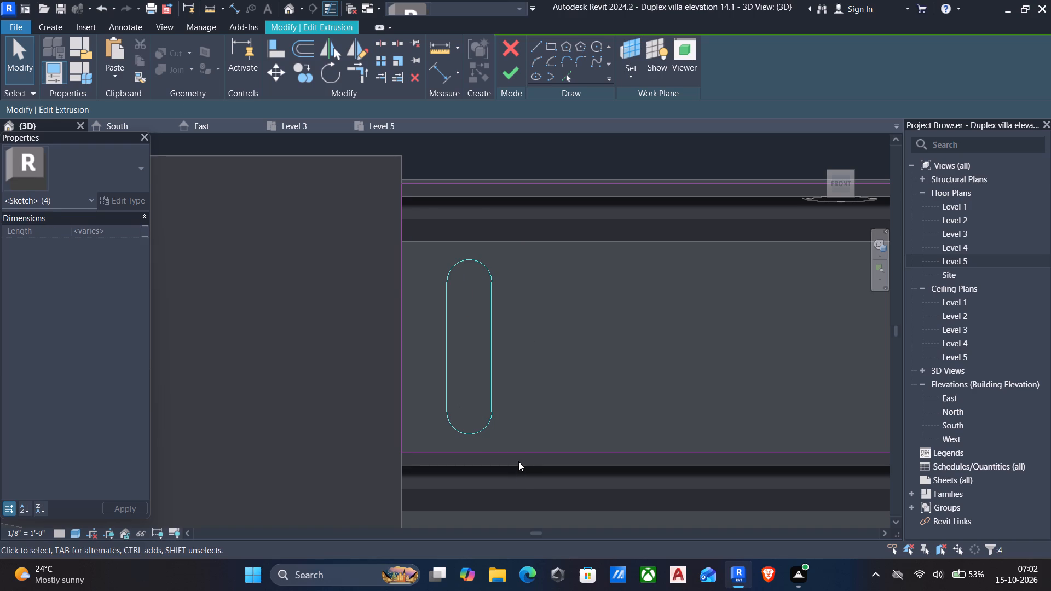
pyautogui.click(511, 78)
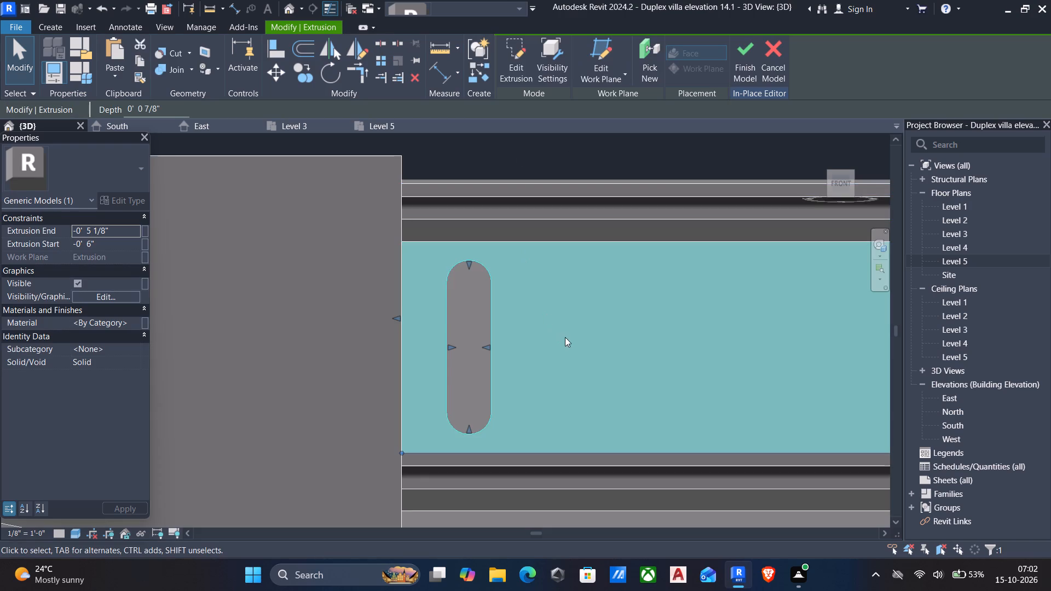
# Examine the slotted parapet panel from the front, the side and behind on the roof side.
pyautogui.scroll(-4, 567, 347)
pyautogui.moveTo(563, 358); pyautogui.dragTo(495, 386, button='middle')
pyautogui.scroll(-5, 485, 391)
pyautogui.scroll(-7, 575, 377)
pyautogui.scroll(-6, 617, 404)
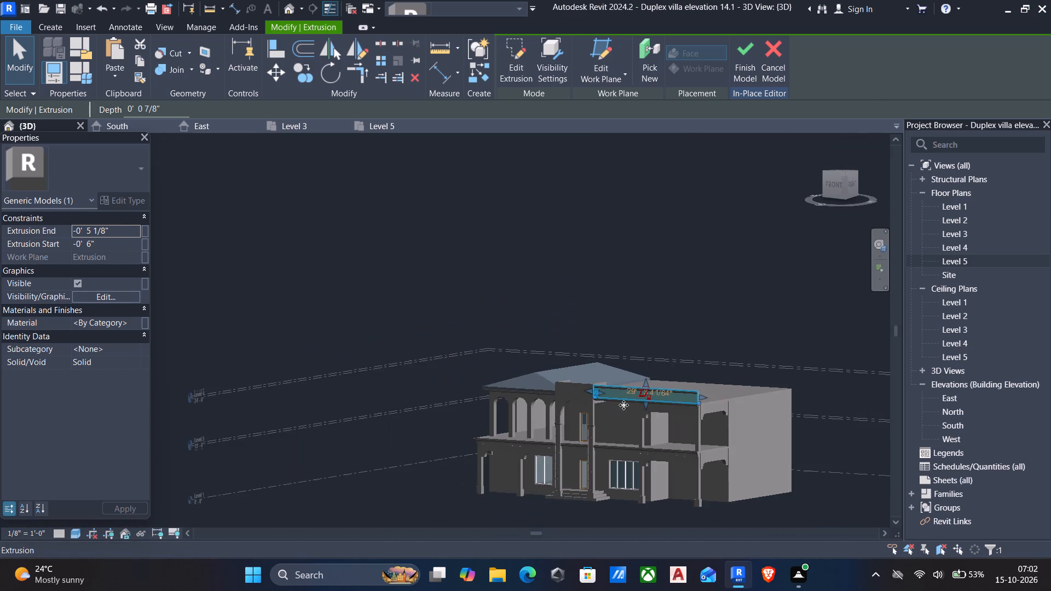
pyautogui.keyDown('shift'); pyautogui.moveTo(627, 405); pyautogui.dragTo(472, 459, button='middle'); pyautogui.keyUp('shift')
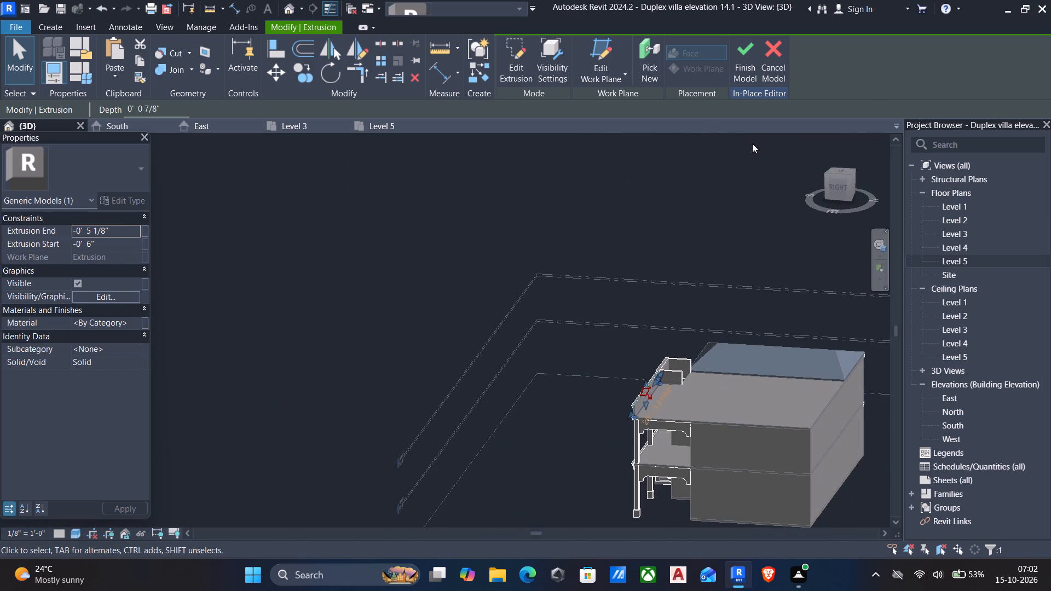
pyautogui.press('Escape')
pyautogui.scroll(3, 656, 364)
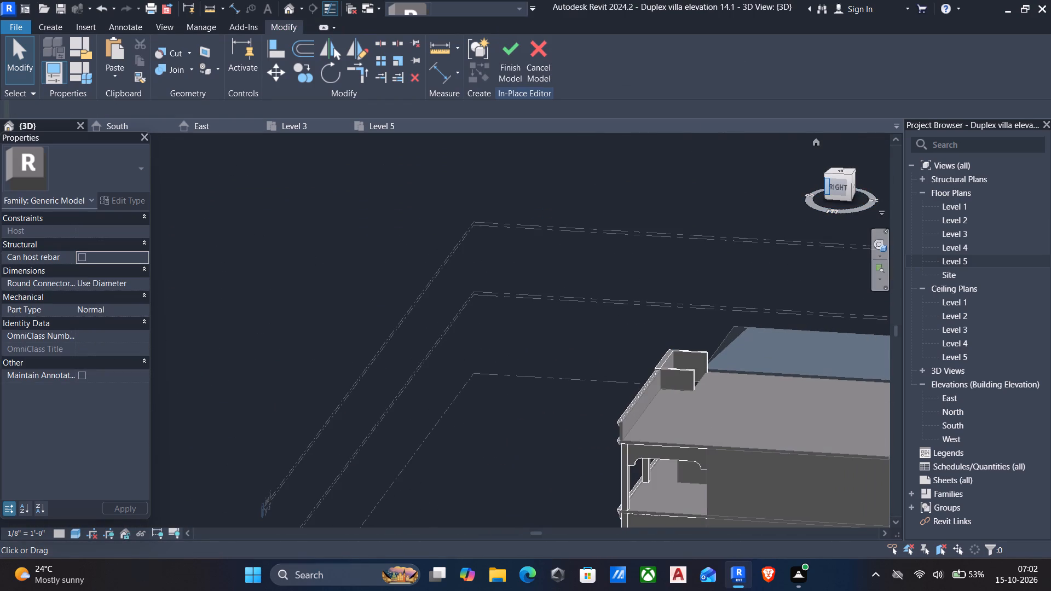
pyautogui.click(844, 189)
pyautogui.scroll(5, 471, 403)
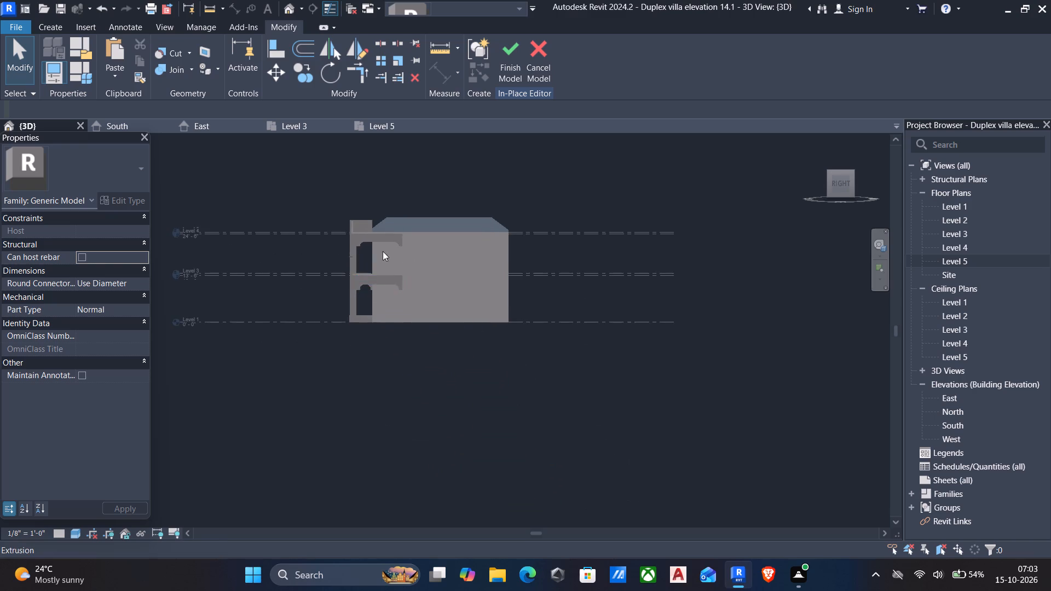
pyautogui.scroll(5, 363, 231)
pyautogui.scroll(-5, 361, 246)
pyautogui.keyDown('shift'); pyautogui.moveTo(391, 340); pyautogui.dragTo(415, 373, button='middle'); pyautogui.keyUp('shift')
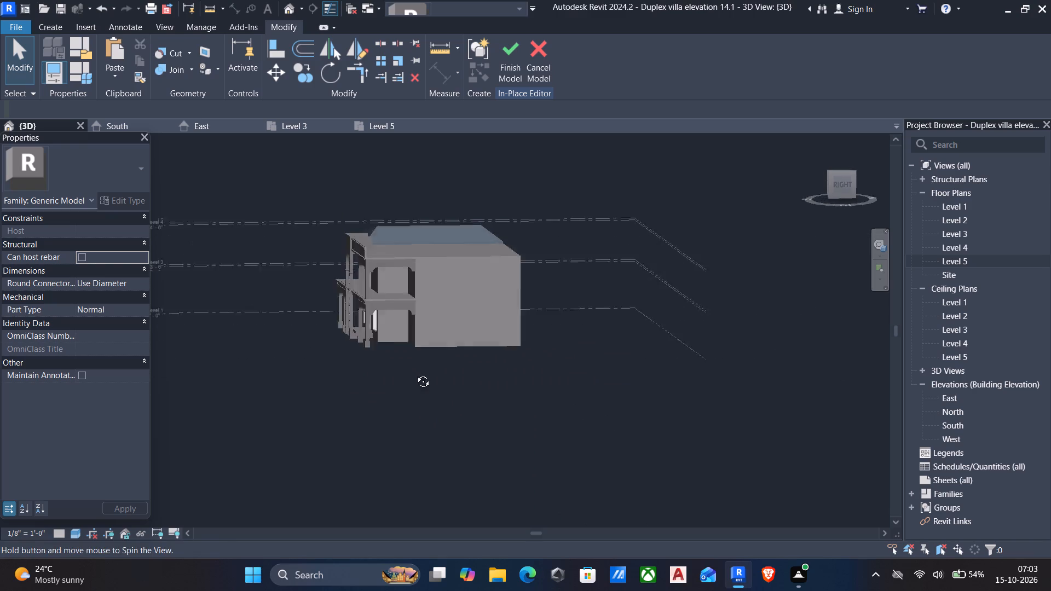
pyautogui.keyDown('shift'); pyautogui.moveTo(415, 373); pyautogui.dragTo(483, 409, button='middle'); pyautogui.keyUp('shift')
pyautogui.scroll(9, 382, 254)
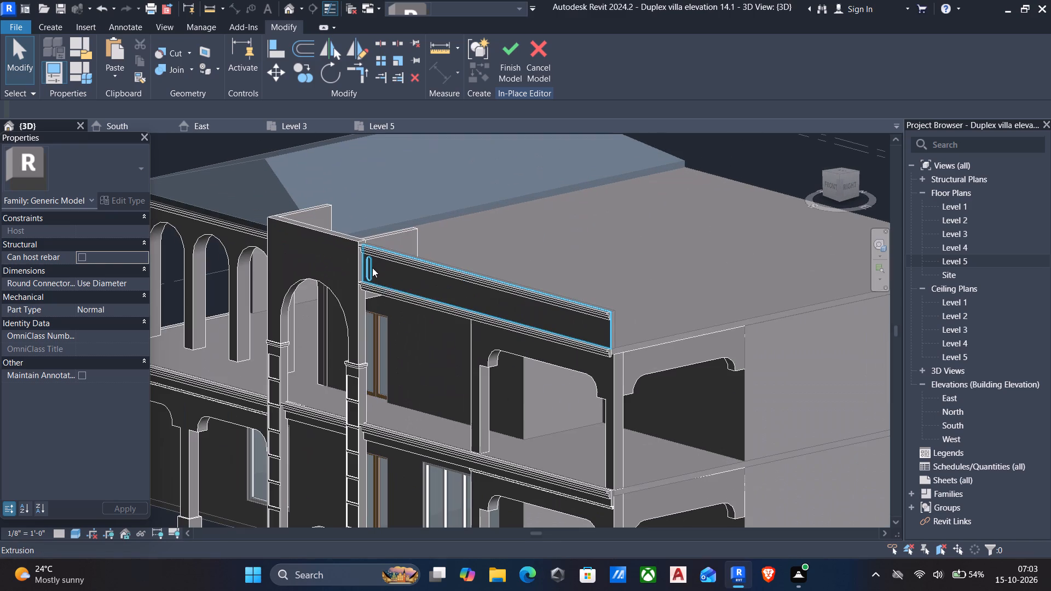
pyautogui.click(372, 270)
pyautogui.scroll(-5, 392, 299)
pyautogui.scroll(-6, 486, 373)
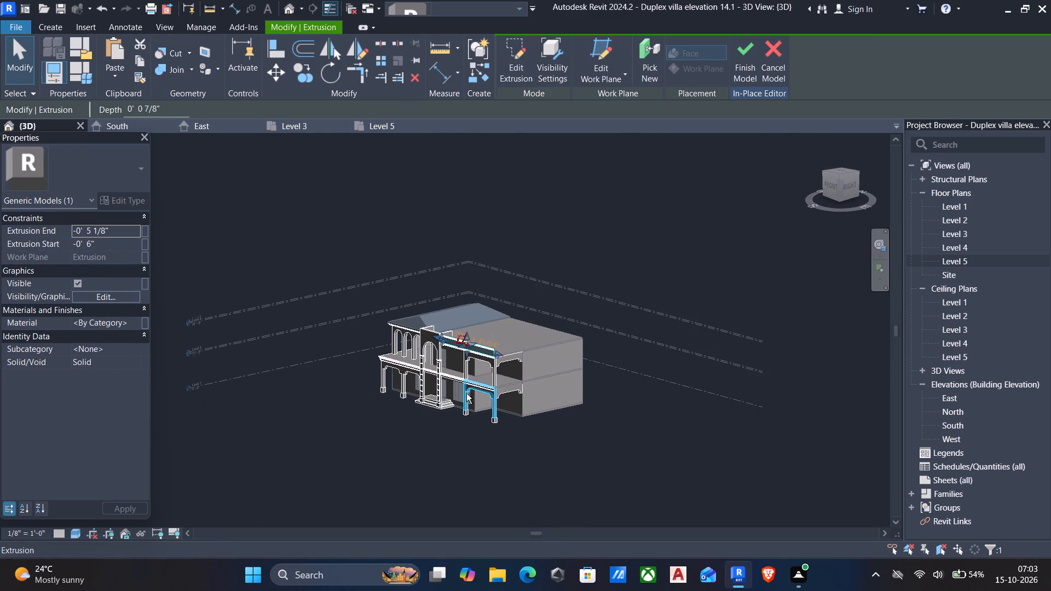
pyautogui.keyDown('shift'); pyautogui.moveTo(596, 374); pyautogui.dragTo(451, 393, button='middle'); pyautogui.keyUp('shift')
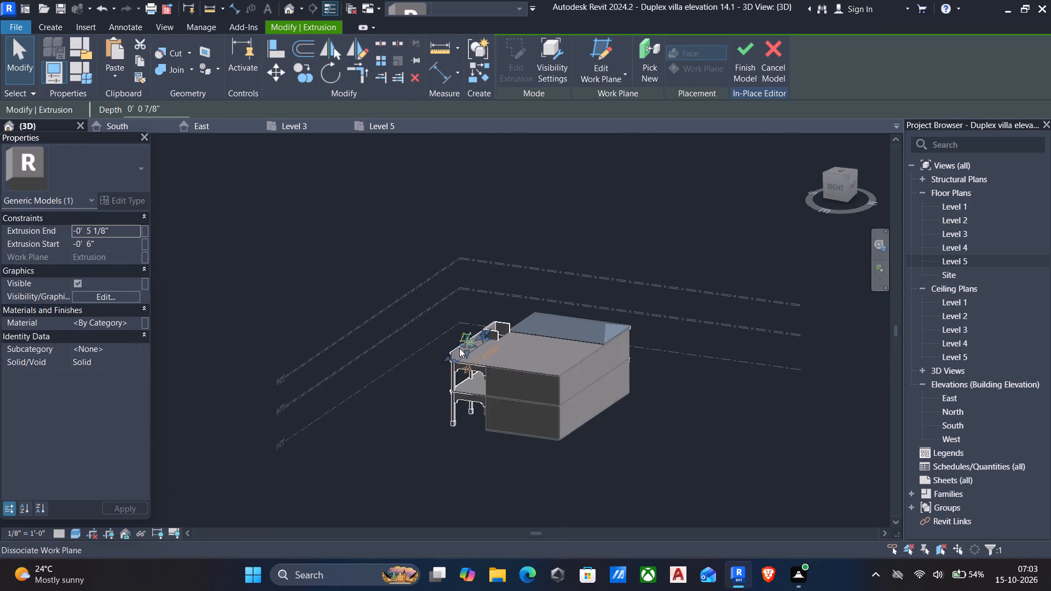
pyautogui.scroll(6, 459, 347)
pyautogui.scroll(10, 525, 332)
pyautogui.scroll(2, 472, 307)
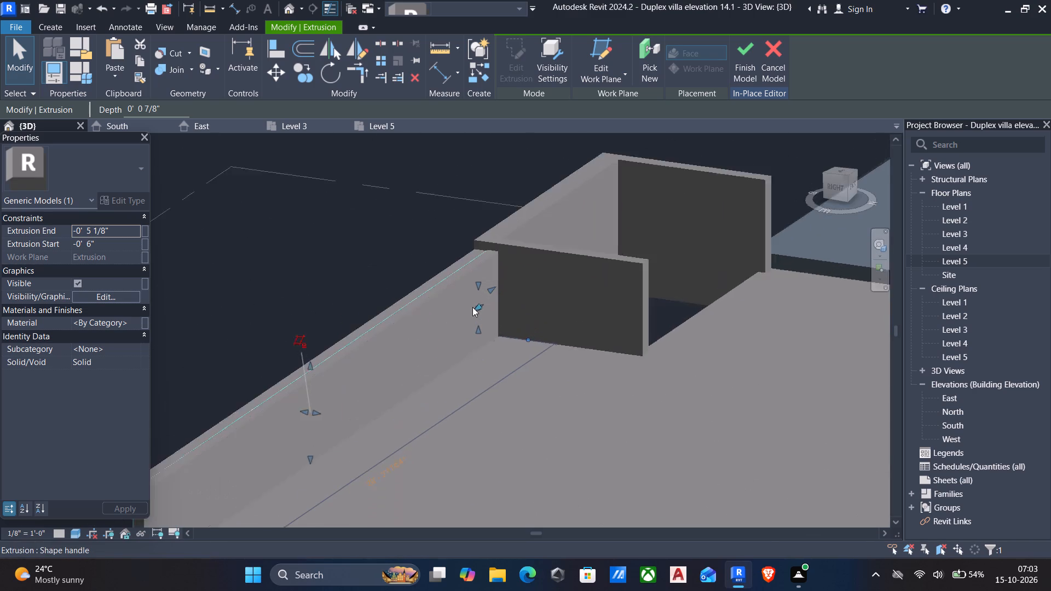
pyautogui.scroll(13, 472, 307)
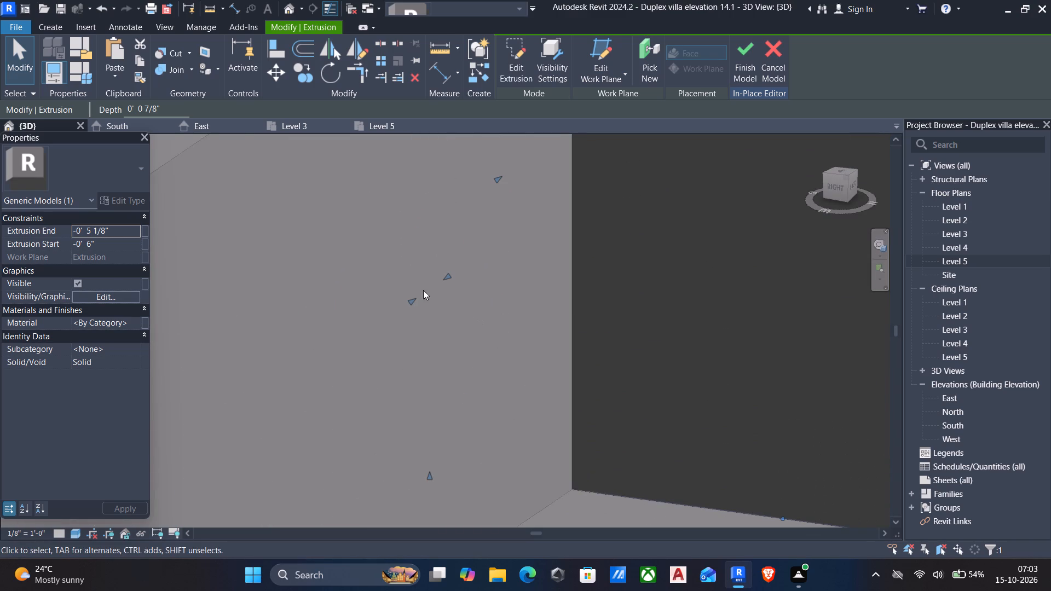
pyautogui.scroll(-11, 423, 290)
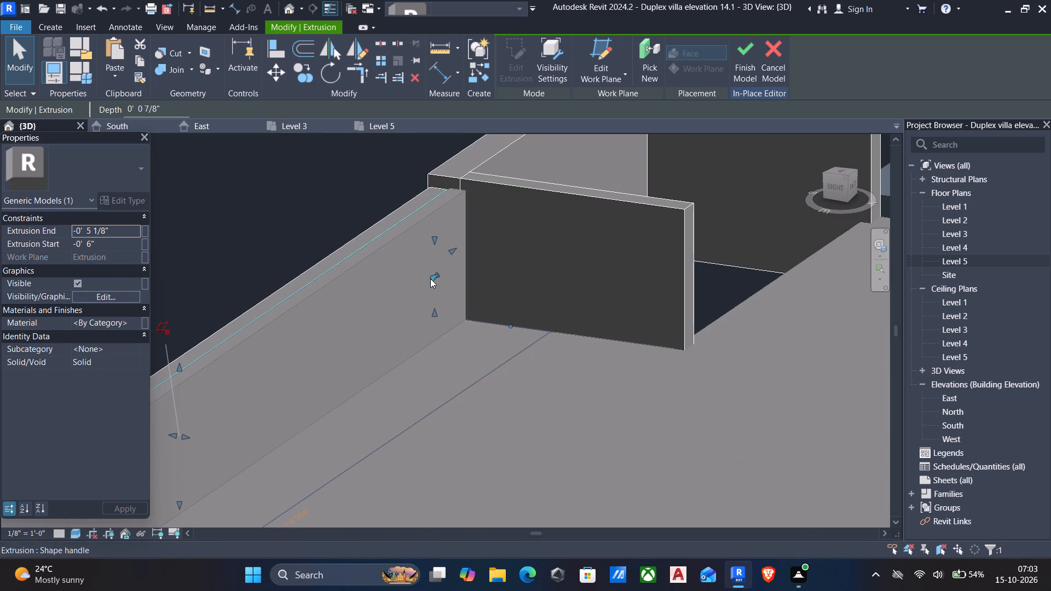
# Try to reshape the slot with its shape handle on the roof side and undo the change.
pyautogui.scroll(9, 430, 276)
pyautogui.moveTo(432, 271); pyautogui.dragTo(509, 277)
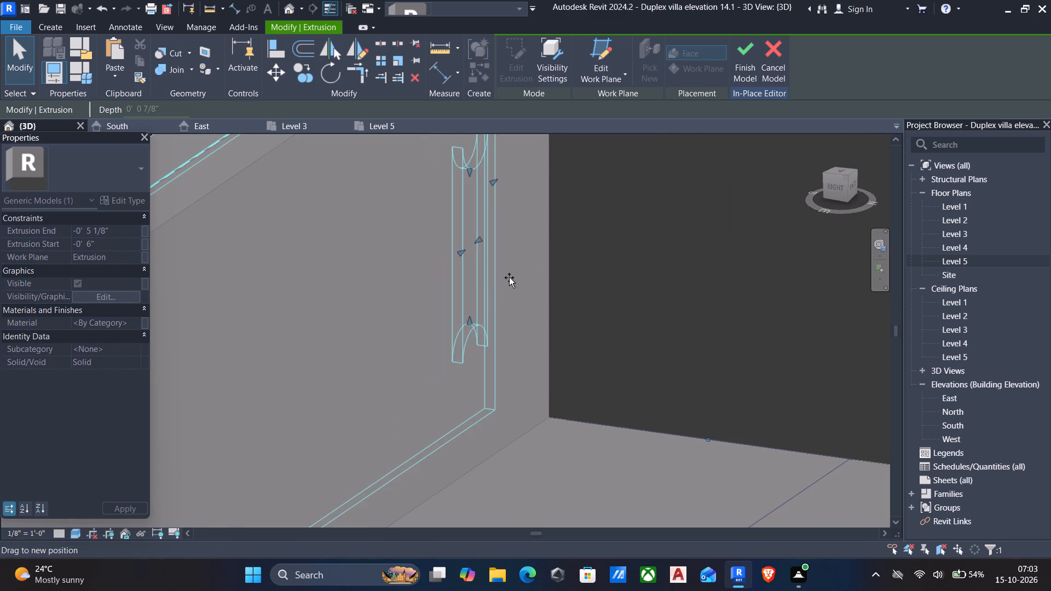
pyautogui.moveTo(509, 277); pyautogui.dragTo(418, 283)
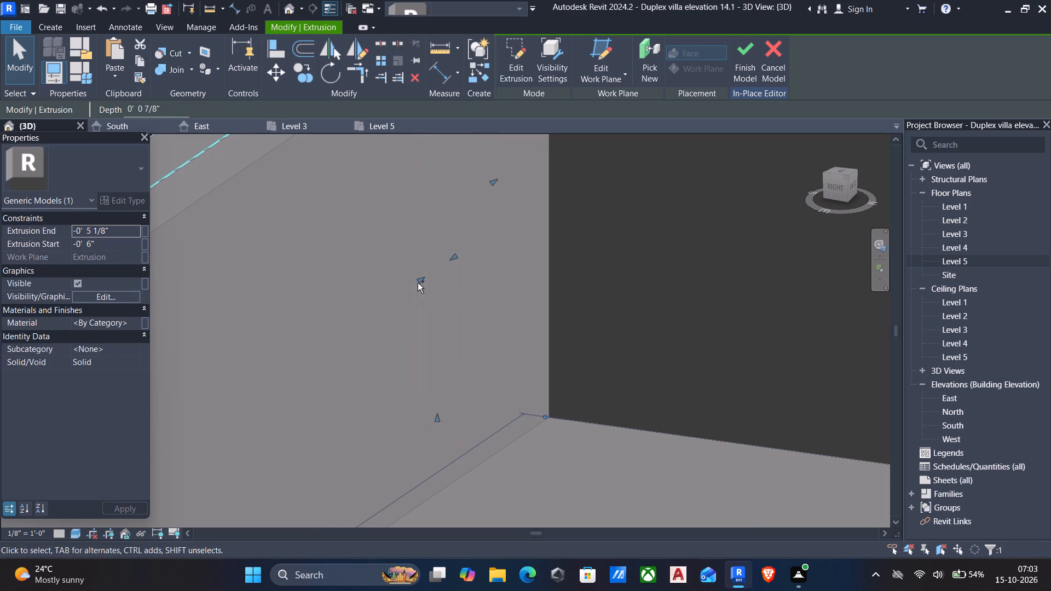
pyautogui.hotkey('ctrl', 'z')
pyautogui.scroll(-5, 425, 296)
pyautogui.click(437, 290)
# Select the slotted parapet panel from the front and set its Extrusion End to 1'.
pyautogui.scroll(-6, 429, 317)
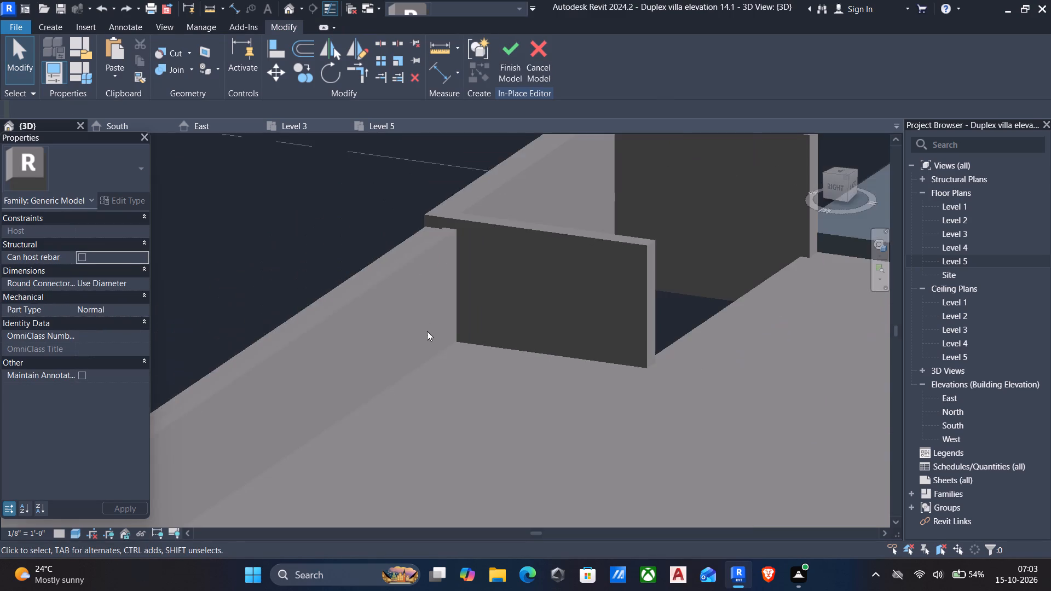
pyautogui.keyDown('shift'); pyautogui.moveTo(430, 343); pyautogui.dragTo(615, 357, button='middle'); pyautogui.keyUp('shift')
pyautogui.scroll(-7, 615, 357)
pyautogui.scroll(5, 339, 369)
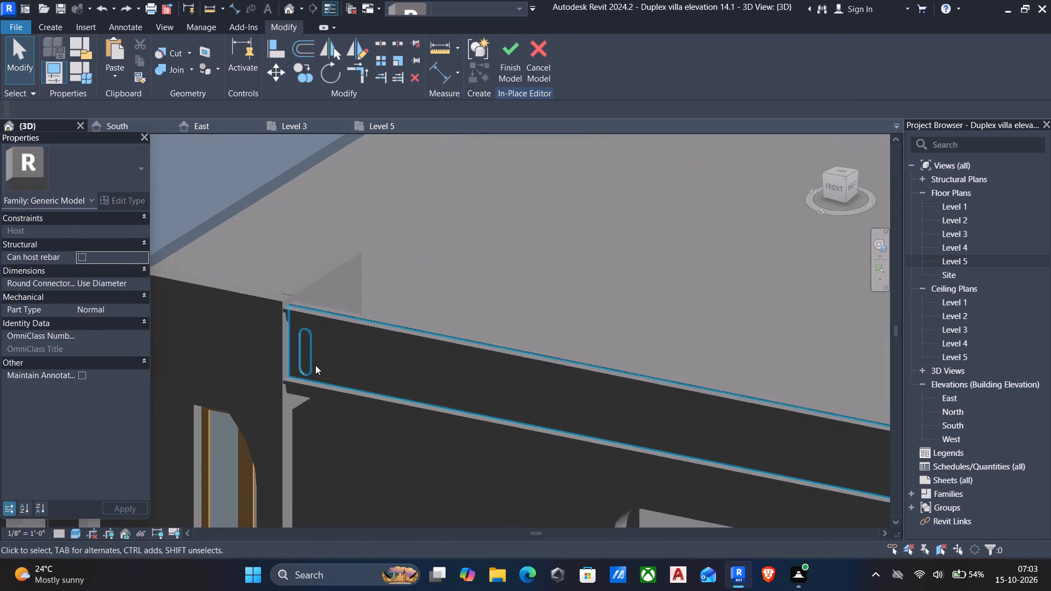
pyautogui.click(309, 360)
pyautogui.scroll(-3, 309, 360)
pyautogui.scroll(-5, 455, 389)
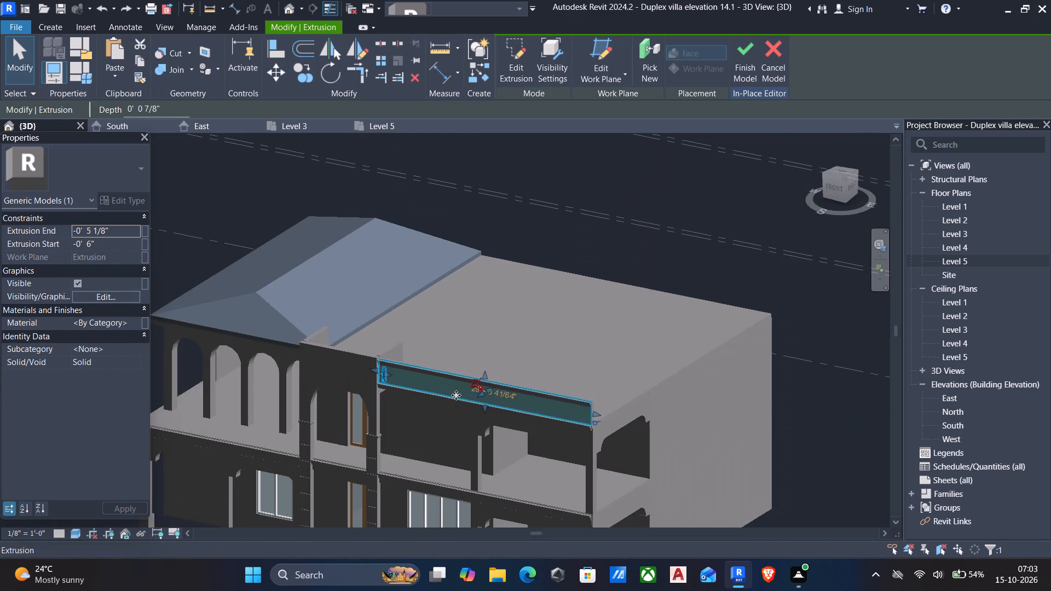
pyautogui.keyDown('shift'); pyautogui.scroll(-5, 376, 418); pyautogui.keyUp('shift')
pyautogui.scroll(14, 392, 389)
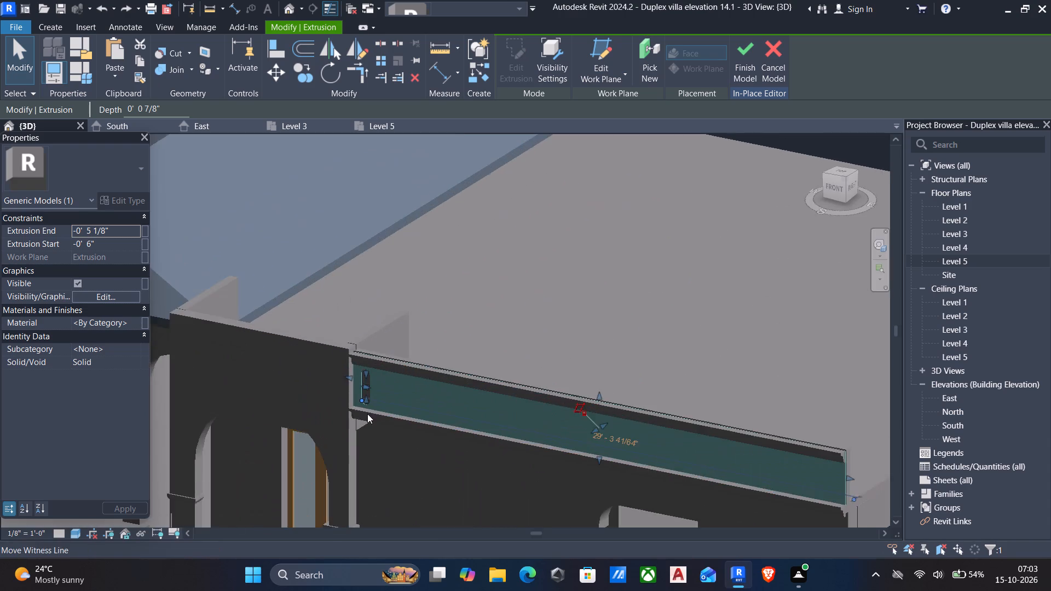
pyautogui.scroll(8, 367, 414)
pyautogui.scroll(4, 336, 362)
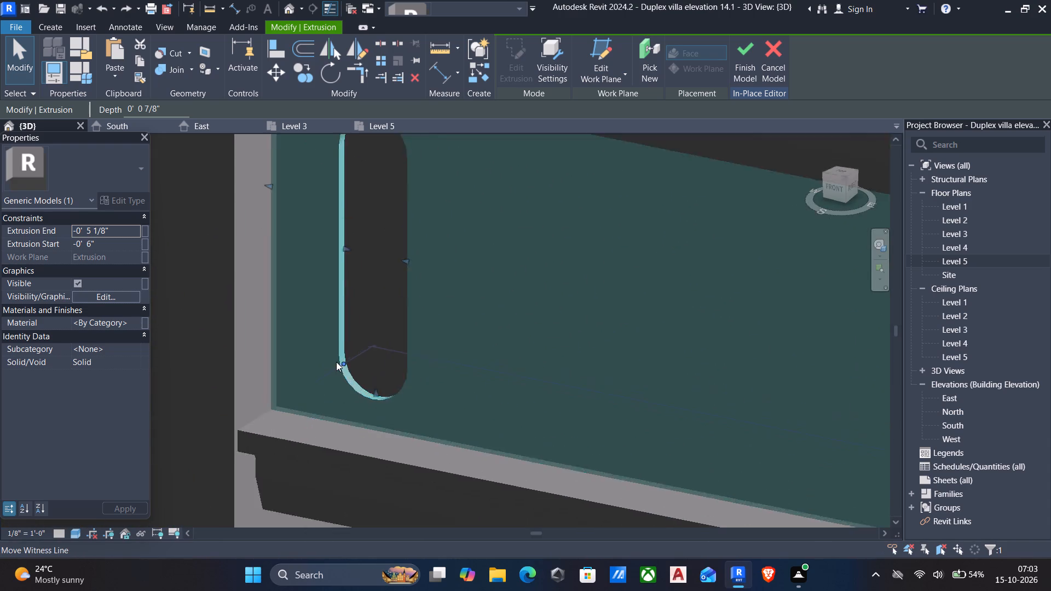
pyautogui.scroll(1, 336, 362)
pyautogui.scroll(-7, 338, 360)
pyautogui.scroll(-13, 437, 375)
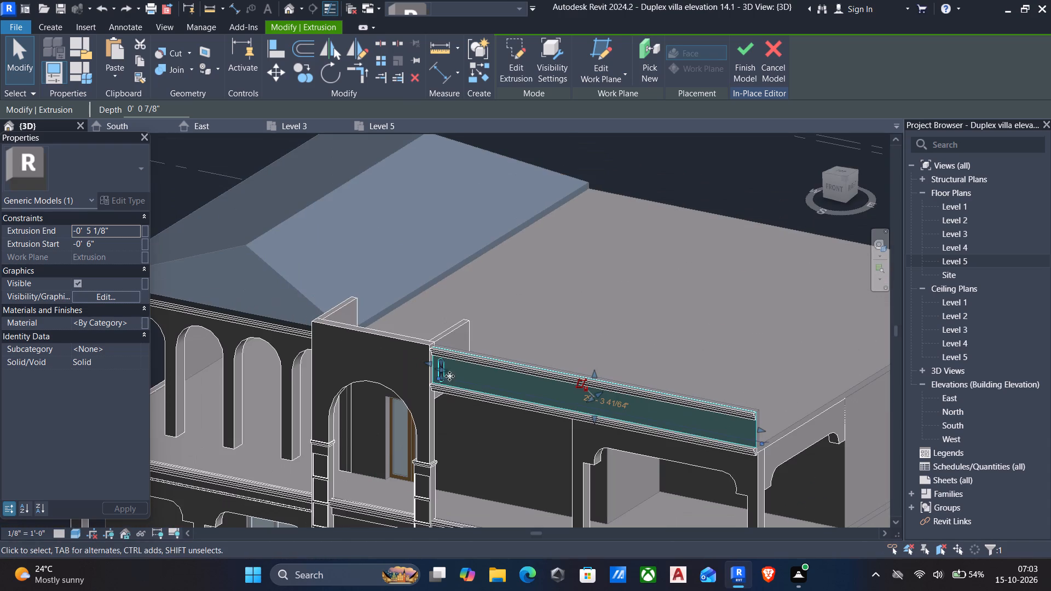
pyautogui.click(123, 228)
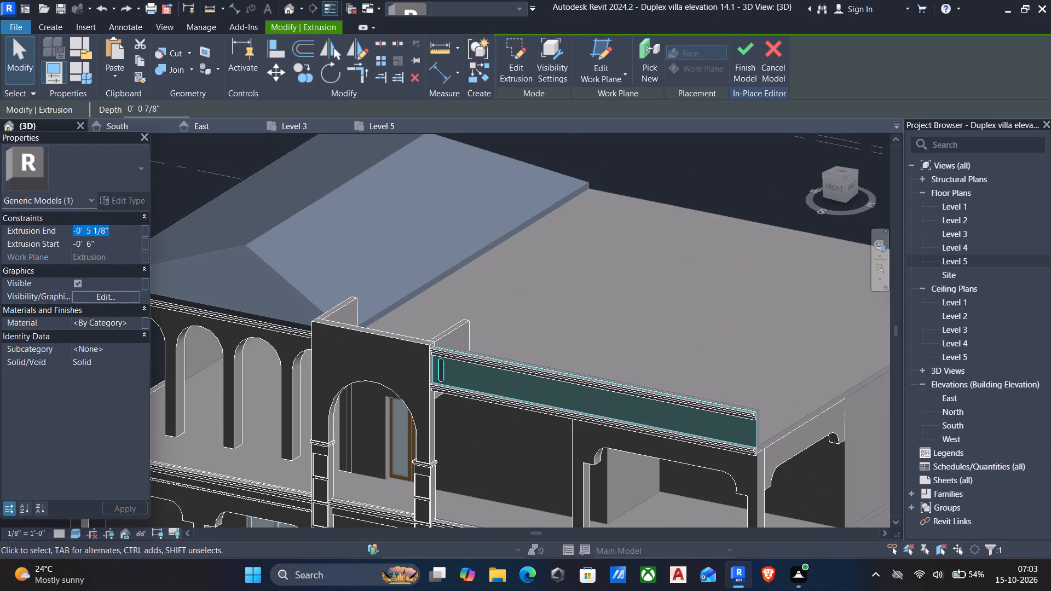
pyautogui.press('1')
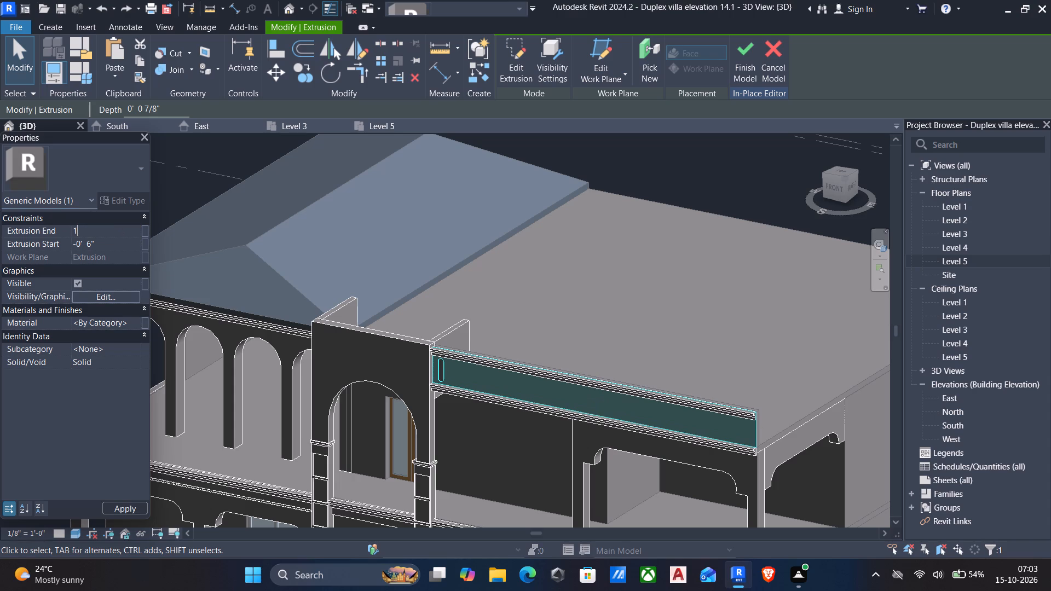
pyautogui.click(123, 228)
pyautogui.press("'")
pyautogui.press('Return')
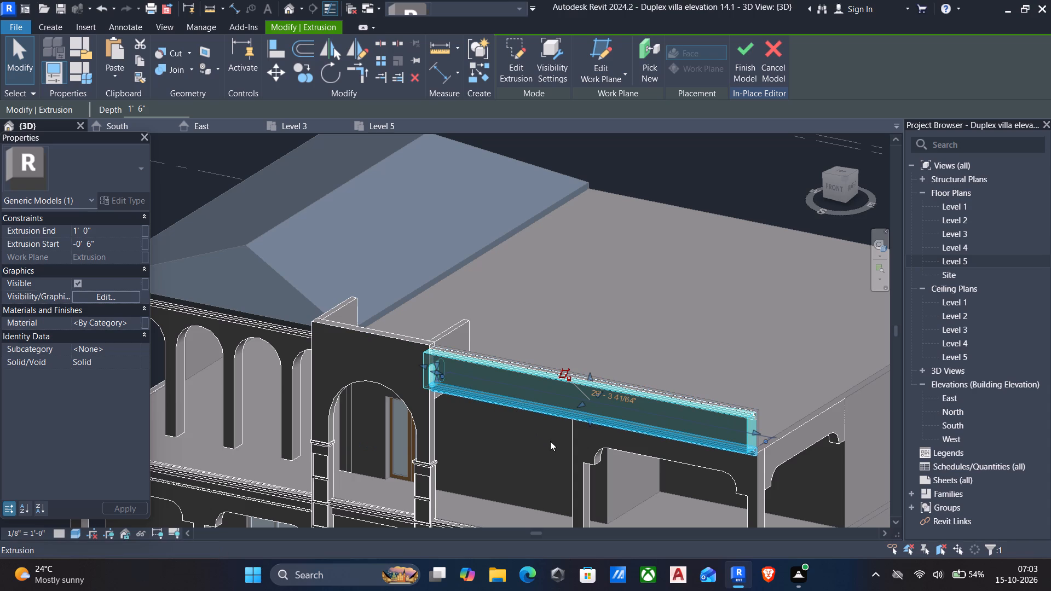
# Set the slotted panel's Extrusion End to -1'.
pyautogui.click(109, 233)
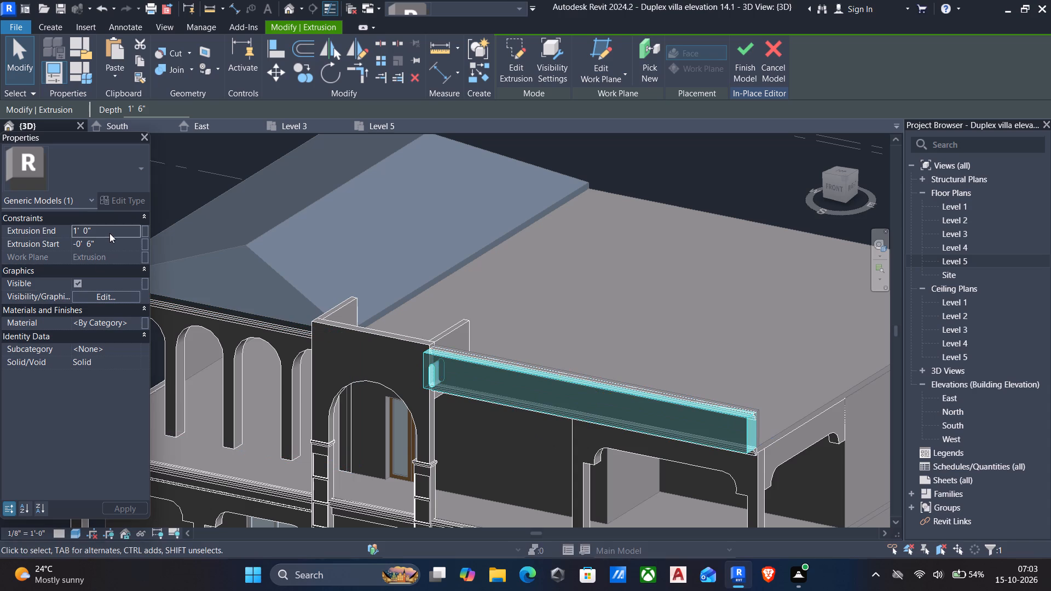
pyautogui.write("-1'")
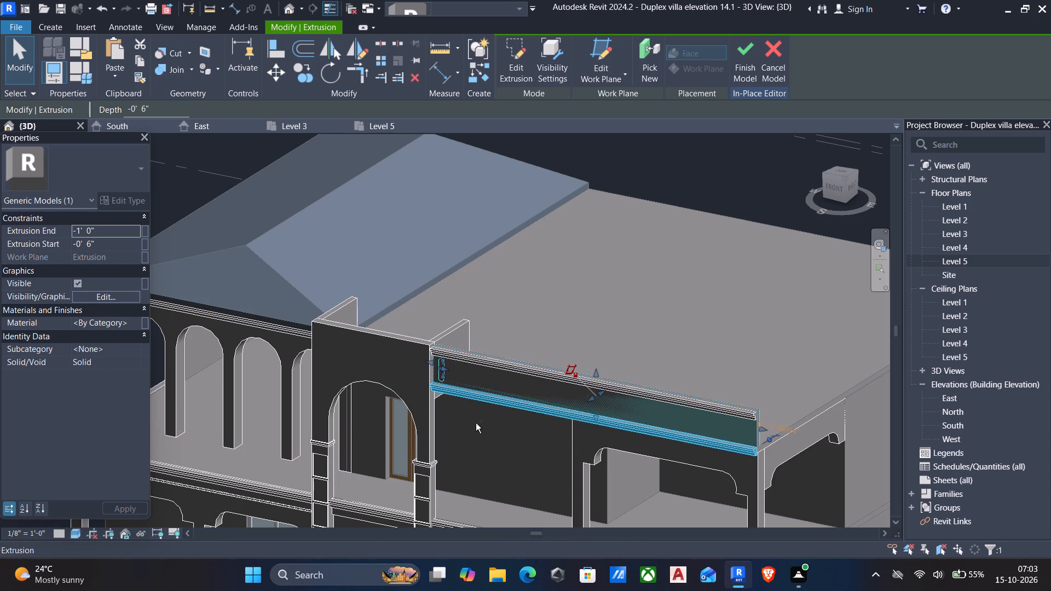
# Examine the panel and its slot from the roof side, checking the opening's depth beside the corner wall.
pyautogui.keyDown('shift'); pyautogui.scroll(-6, 303, 417); pyautogui.keyUp('shift')
pyautogui.keyDown('shift'); pyautogui.moveTo(353, 423); pyautogui.dragTo(116, 447, button='middle'); pyautogui.keyUp('shift')
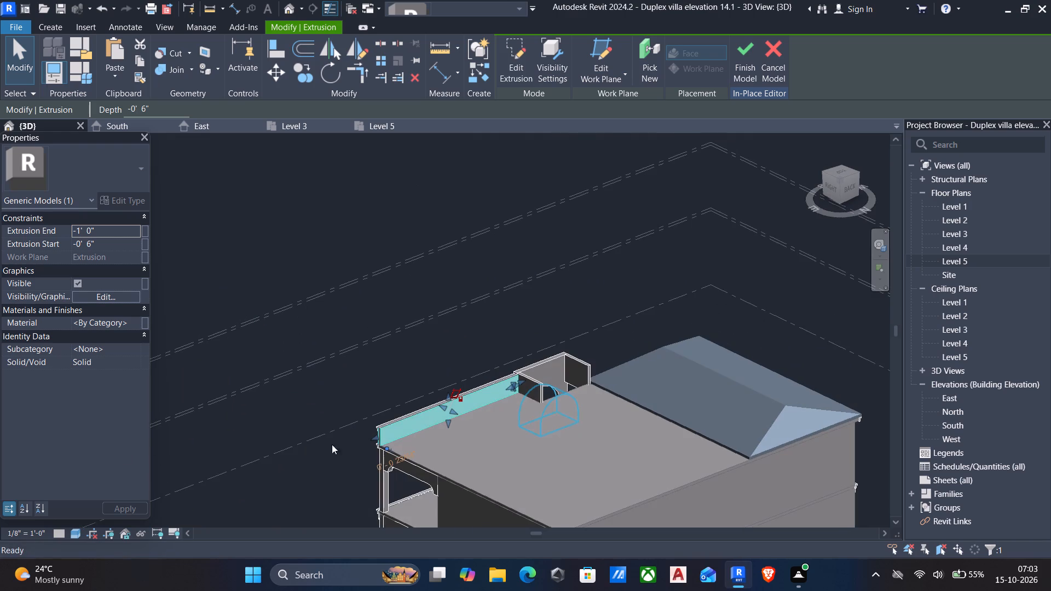
pyautogui.scroll(5, 504, 401)
pyautogui.press('Escape')
pyautogui.scroll(11, 514, 371)
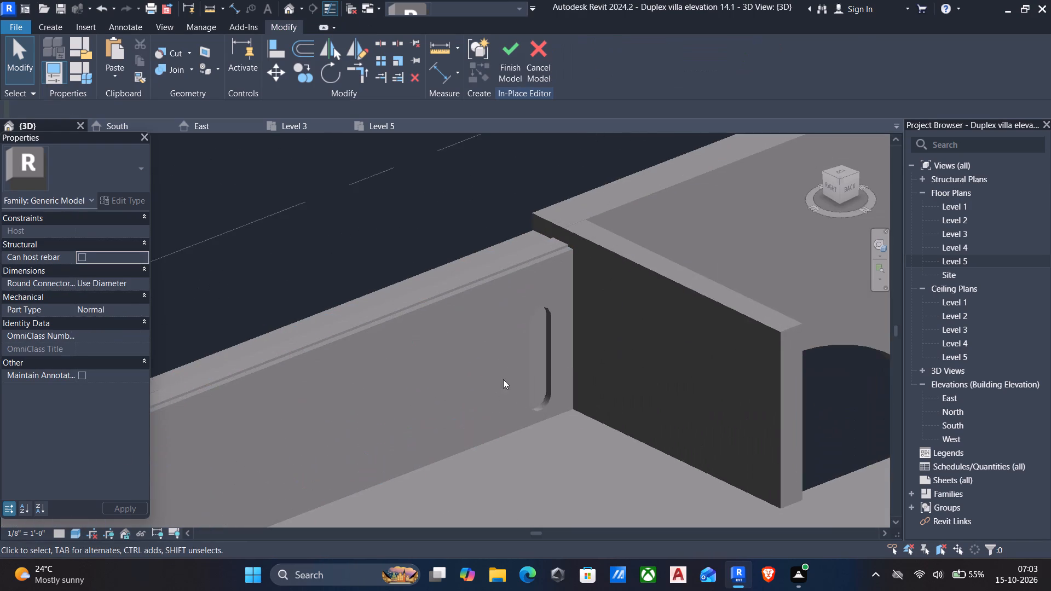
pyautogui.scroll(6, 515, 356)
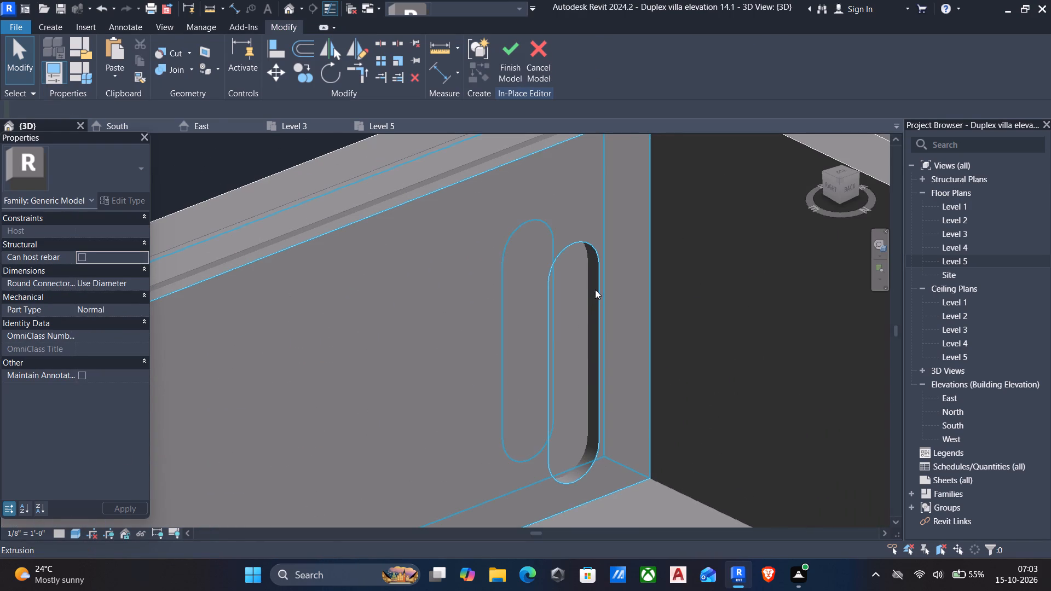
pyautogui.click(595, 289)
pyautogui.scroll(-6, 593, 289)
pyautogui.keyDown('shift'); pyautogui.moveTo(582, 308); pyautogui.dragTo(578, 310, button='middle'); pyautogui.keyUp('shift')
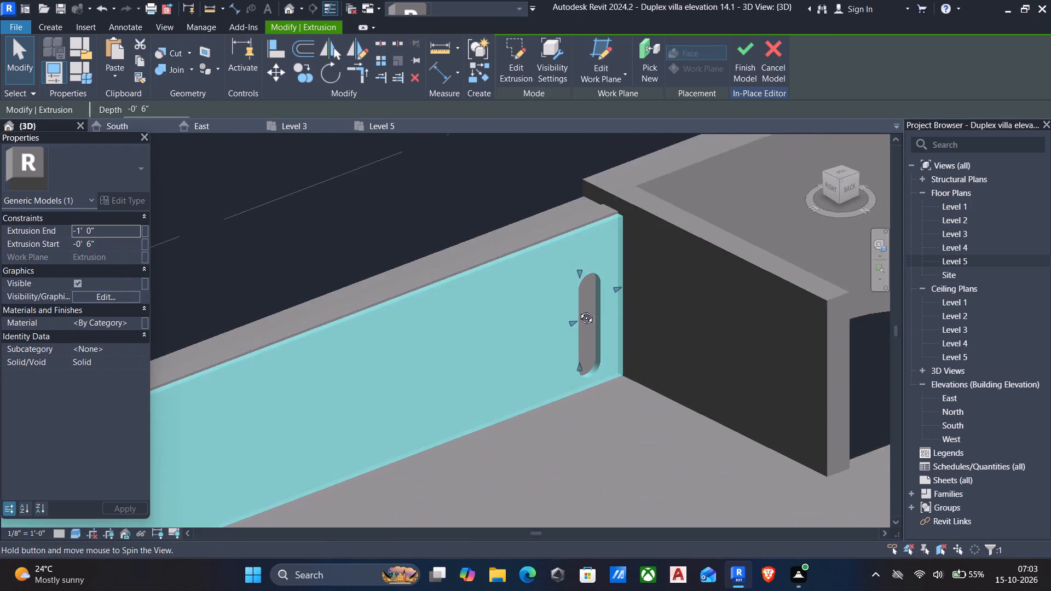
pyautogui.keyDown('shift'); pyautogui.moveTo(578, 310); pyautogui.dragTo(544, 325, button='middle'); pyautogui.keyUp('shift')
pyautogui.keyDown('shift'); pyautogui.scroll(-6, 544, 325); pyautogui.keyUp('shift')
pyautogui.keyDown('shift'); pyautogui.moveTo(607, 314); pyautogui.dragTo(640, 295, button='middle'); pyautogui.keyUp('shift')
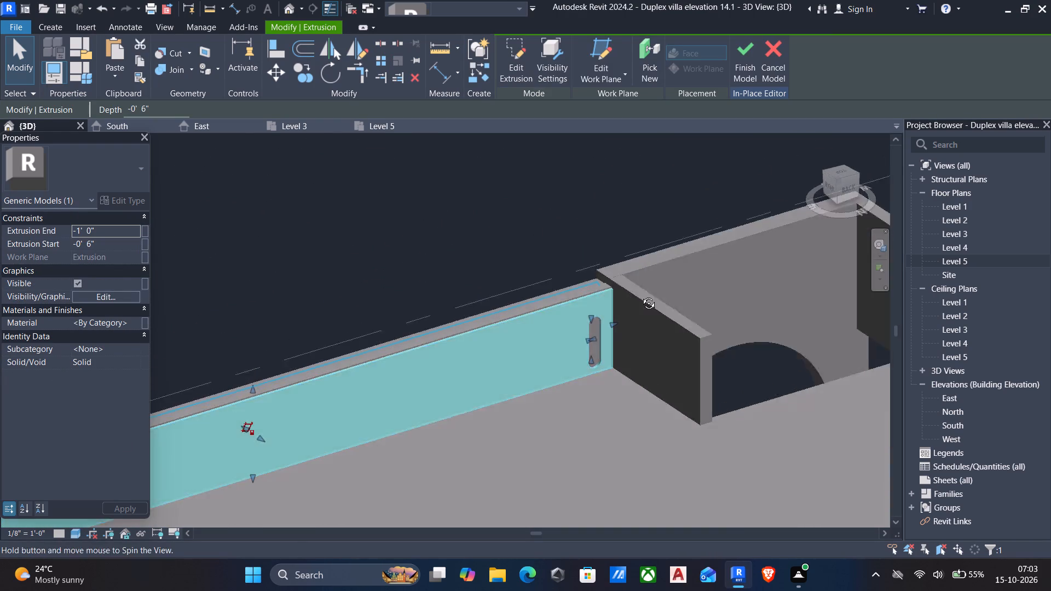
pyautogui.keyDown('shift'); pyautogui.moveTo(640, 295); pyautogui.dragTo(643, 294, button='middle'); pyautogui.keyUp('shift')
pyautogui.scroll(-5, 646, 293)
pyautogui.keyDown('shift'); pyautogui.moveTo(624, 332); pyautogui.dragTo(711, 213, button='middle'); pyautogui.keyUp('shift')
# Finish the in-place parapet model.
pyautogui.click(741, 48)
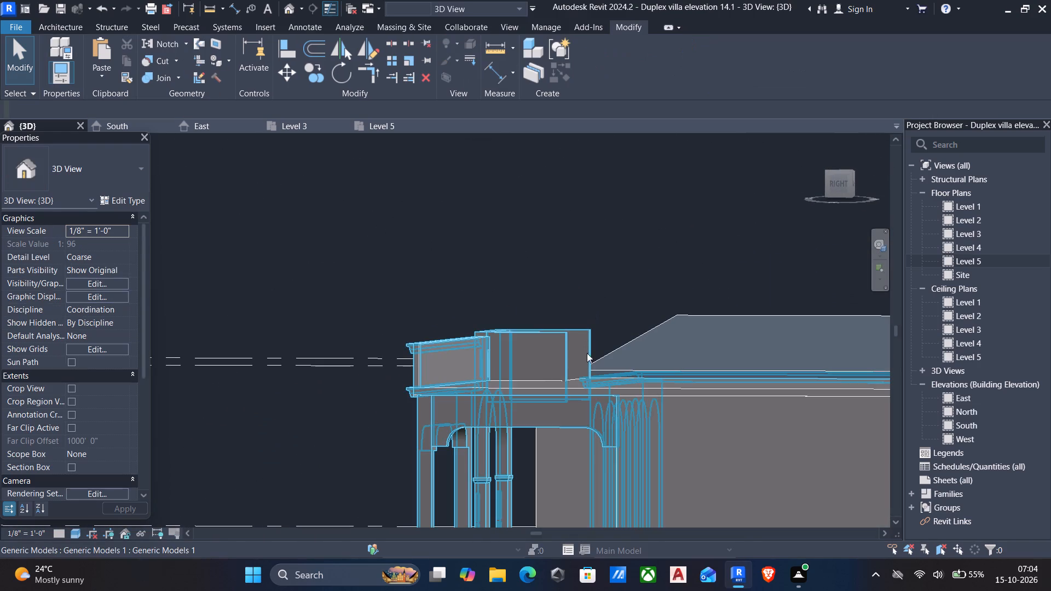
pyautogui.keyDown('shift'); pyautogui.scroll(-6, 742, 415); pyautogui.keyUp('shift')
pyautogui.keyDown('shift'); pyautogui.moveTo(458, 395); pyautogui.dragTo(610, 429, button='middle'); pyautogui.keyUp('shift')
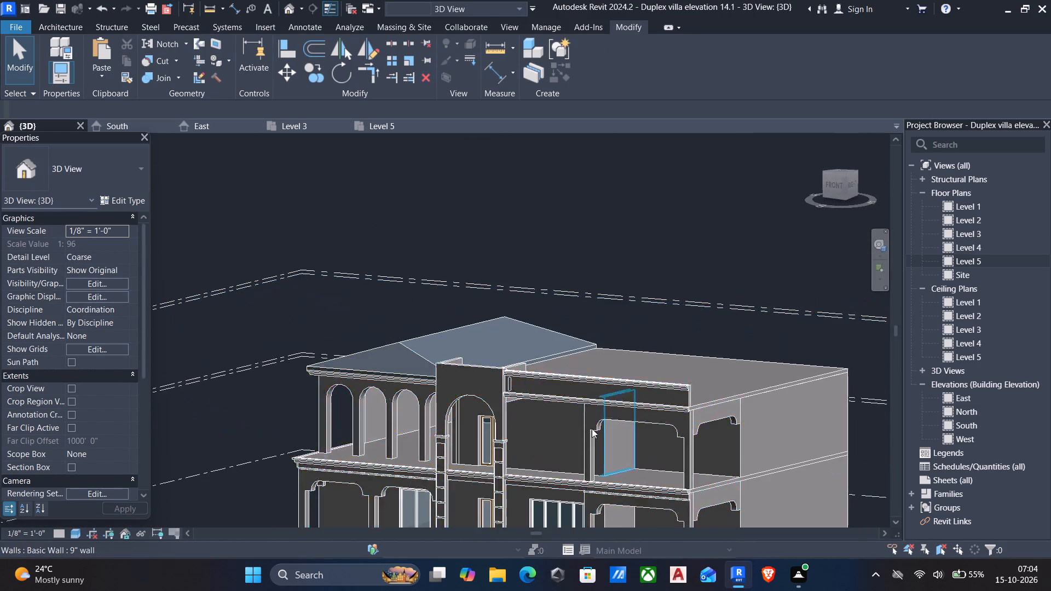
# Examine the slot in the front parapet panel and the 4.5" wall at the panel's far end.
pyautogui.scroll(6, 455, 375)
pyautogui.scroll(6, 630, 404)
pyautogui.scroll(6, 478, 393)
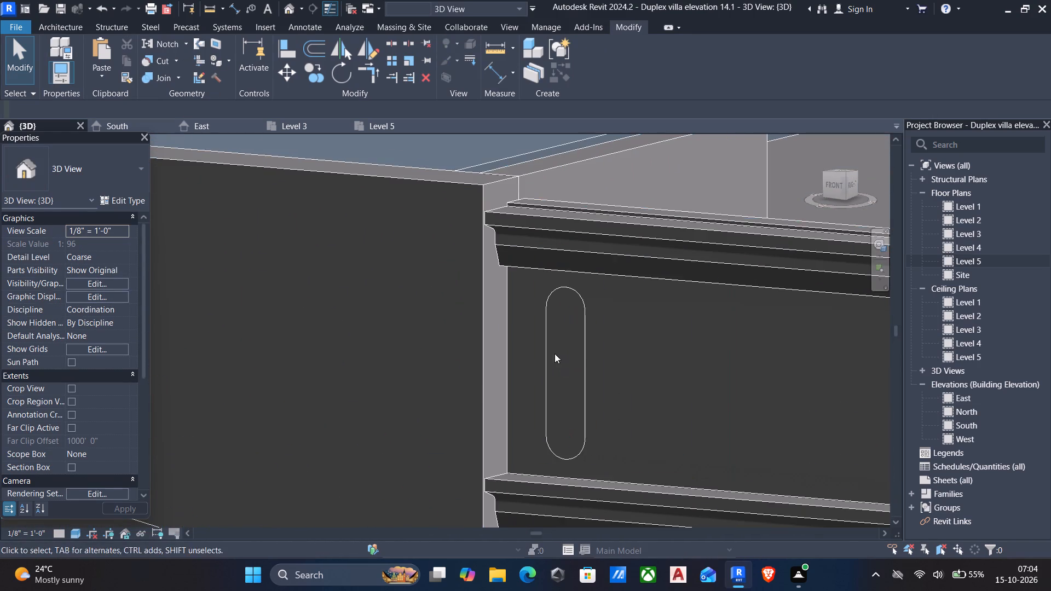
pyautogui.scroll(-14, 543, 347)
pyautogui.moveTo(563, 374); pyautogui.dragTo(249, 379, button='middle')
pyautogui.scroll(5, 489, 412)
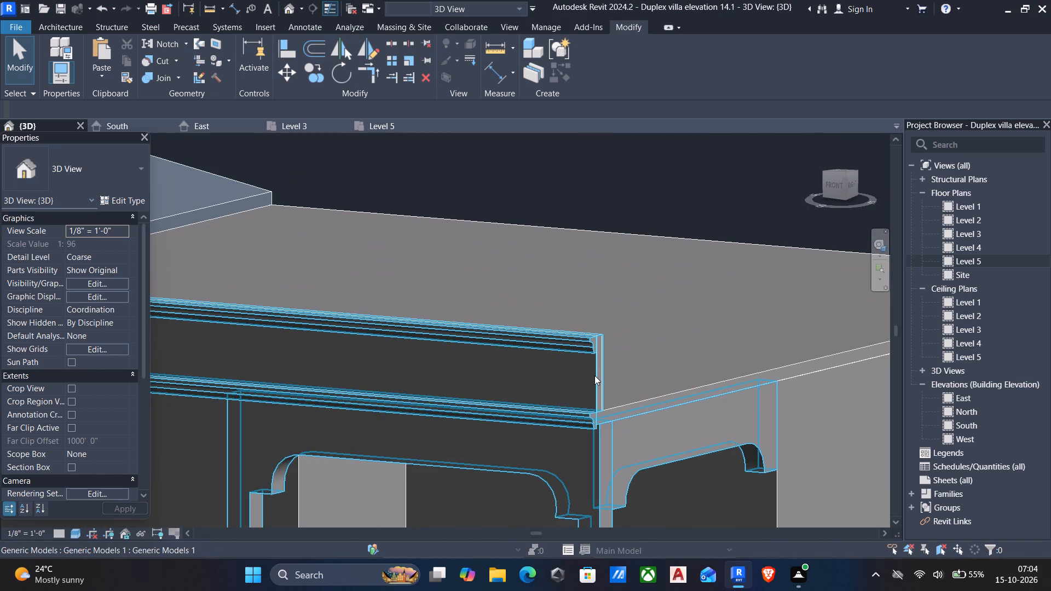
pyautogui.click(595, 375)
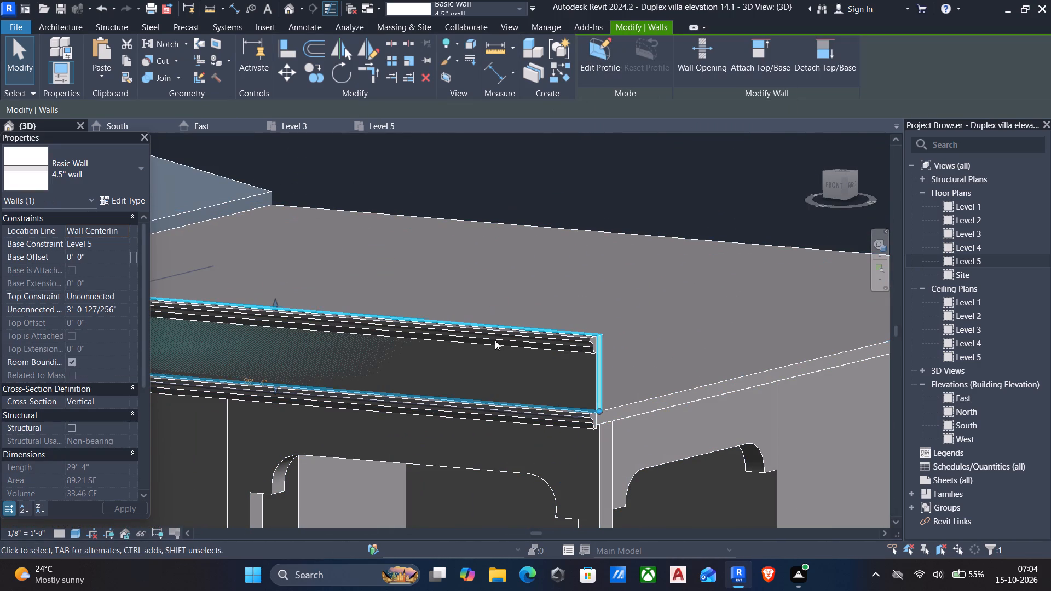
pyautogui.press('Escape')
# Edit the in-place parapet model, delete the slotted panel extrusion behind the front mouldings, and finish the model.
pyautogui.moveTo(577, 380); pyautogui.dragTo(418, 425, button='middle')
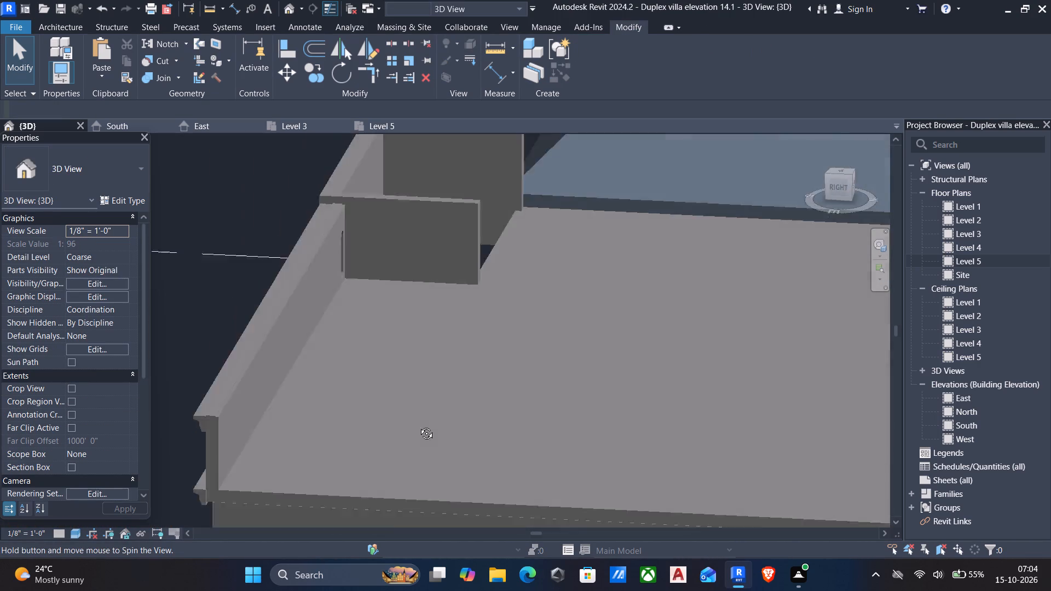
pyautogui.moveTo(418, 425); pyautogui.dragTo(397, 432, button='middle')
pyautogui.click(227, 360)
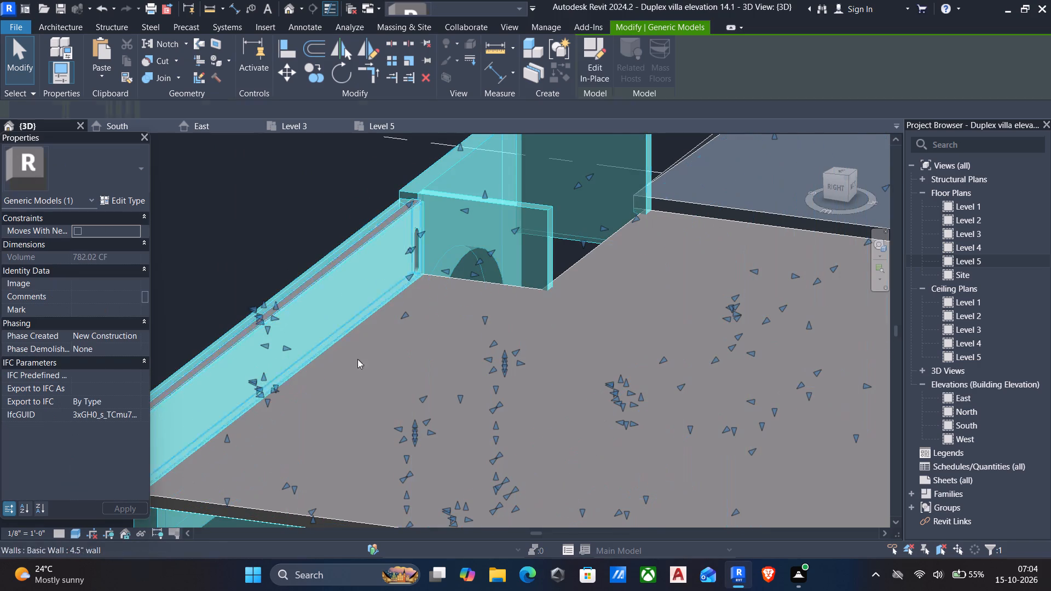
pyautogui.click(594, 82)
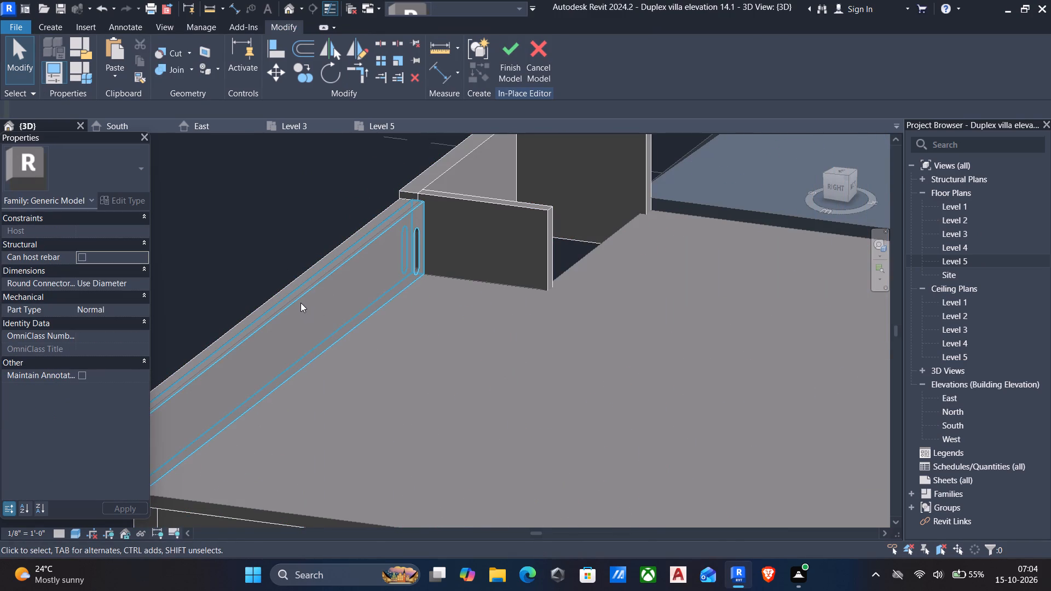
pyautogui.click(300, 302)
pyautogui.press('Delete')
pyautogui.scroll(-6, 402, 347)
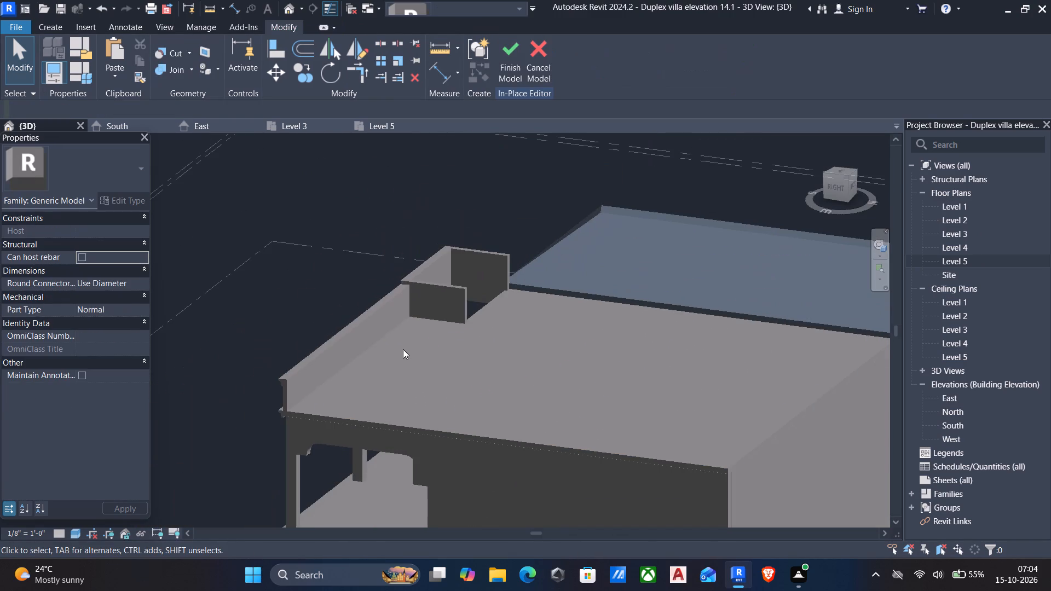
pyautogui.scroll(-5, 565, 322)
pyautogui.keyDown('shift'); pyautogui.moveTo(540, 333); pyautogui.dragTo(561, 334); pyautogui.keyUp('shift')
pyautogui.keyDown('shift'); pyautogui.moveTo(540, 333); pyautogui.dragTo(769, 329, button='middle'); pyautogui.keyUp('shift')
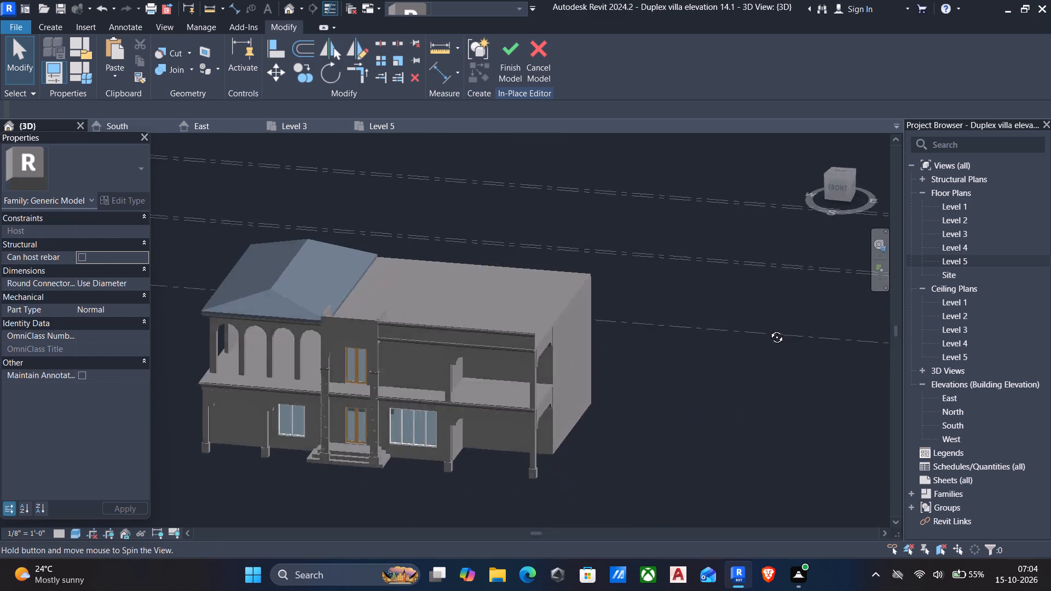
pyautogui.keyDown('shift'); pyautogui.moveTo(769, 329); pyautogui.dragTo(676, 321, button='middle'); pyautogui.keyUp('shift')
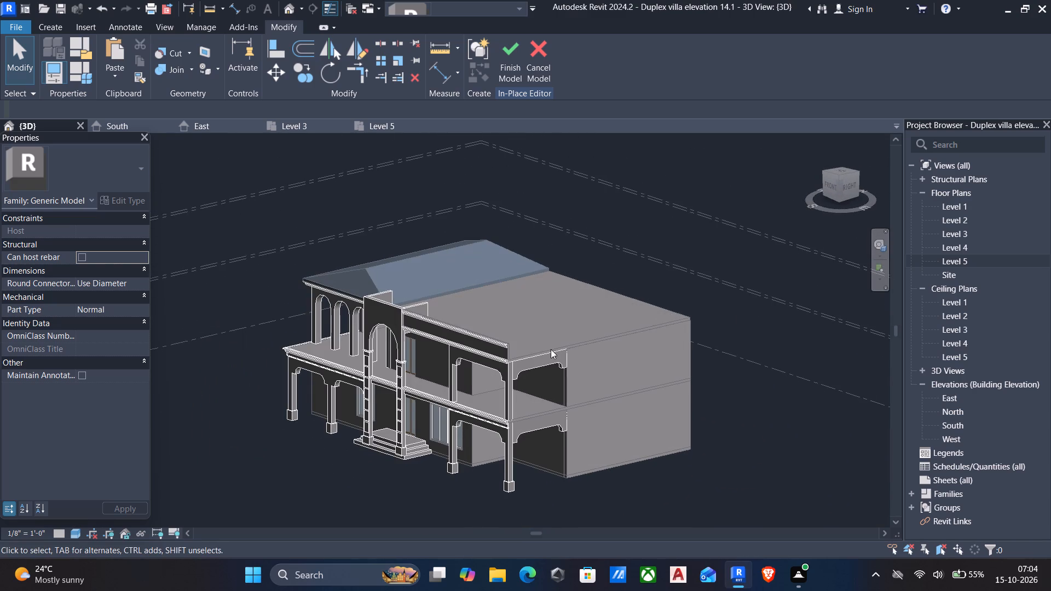
pyautogui.scroll(-2, 532, 348)
pyautogui.click(502, 50)
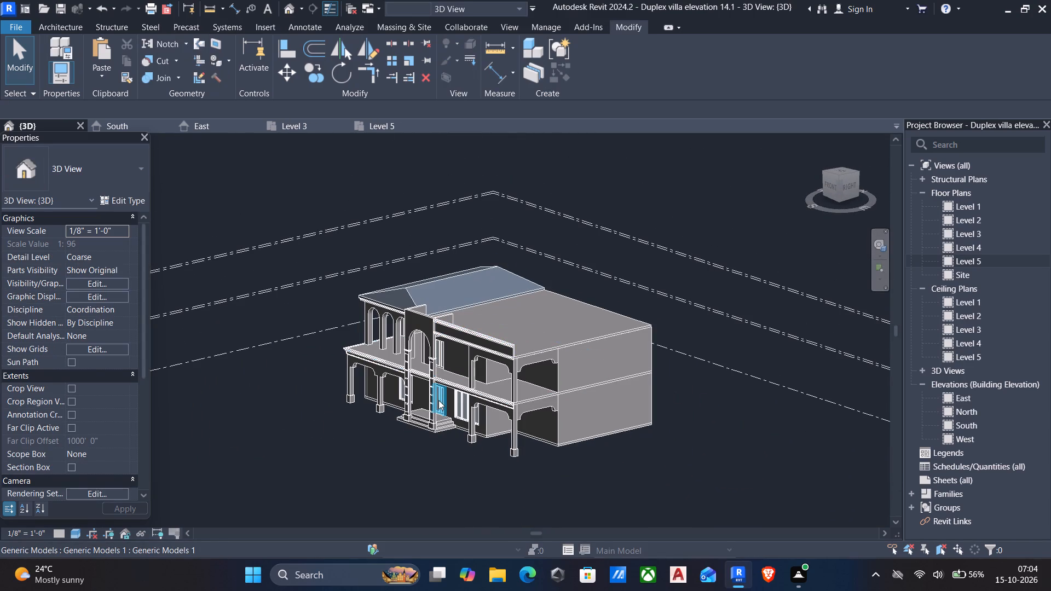
# Save the villa project with the whole building shown in the 3D view.
pyautogui.scroll(-2, 508, 421)
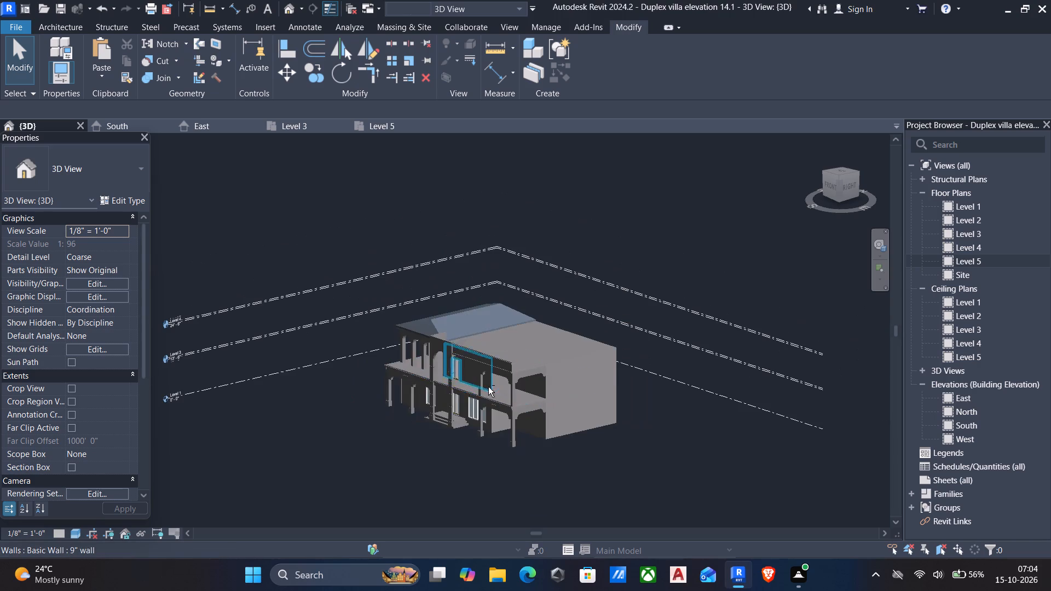
pyautogui.keyDown('shift'); pyautogui.moveTo(528, 386); pyautogui.dragTo(571, 420, button='middle'); pyautogui.keyUp('shift')
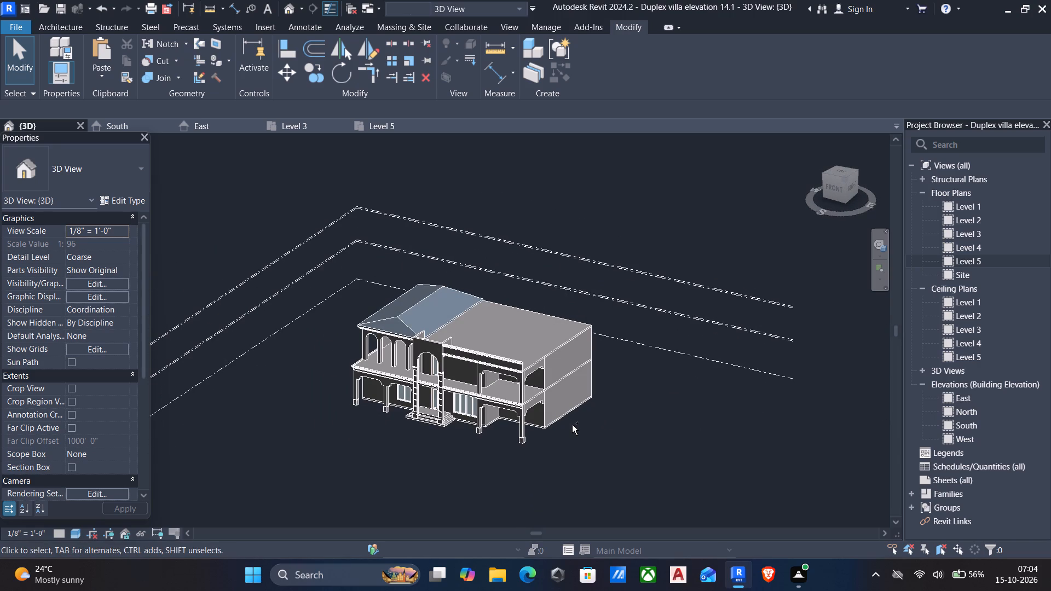
pyautogui.hotkey('ctrl', 's')
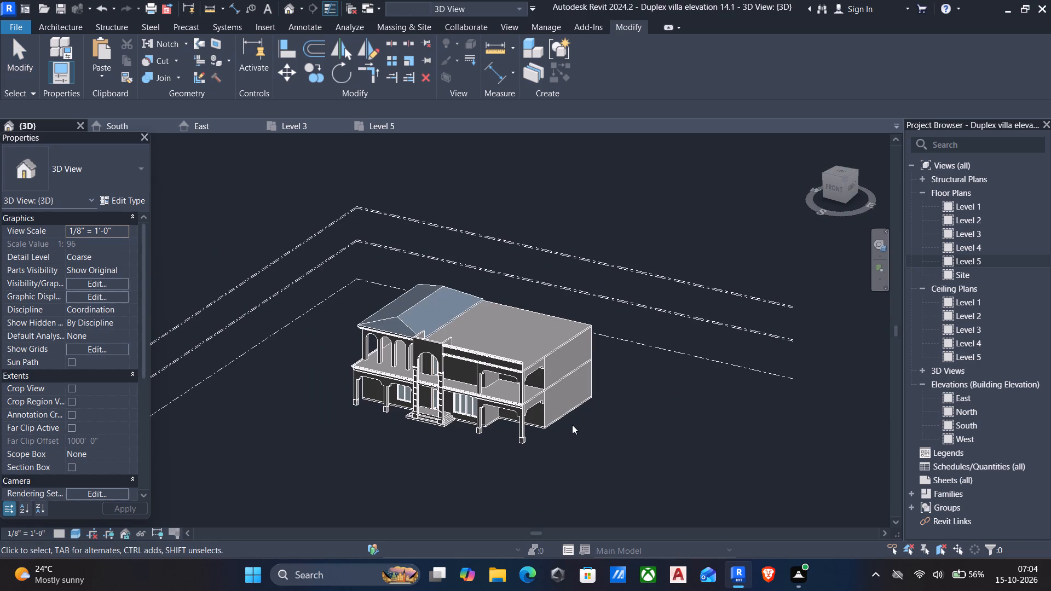
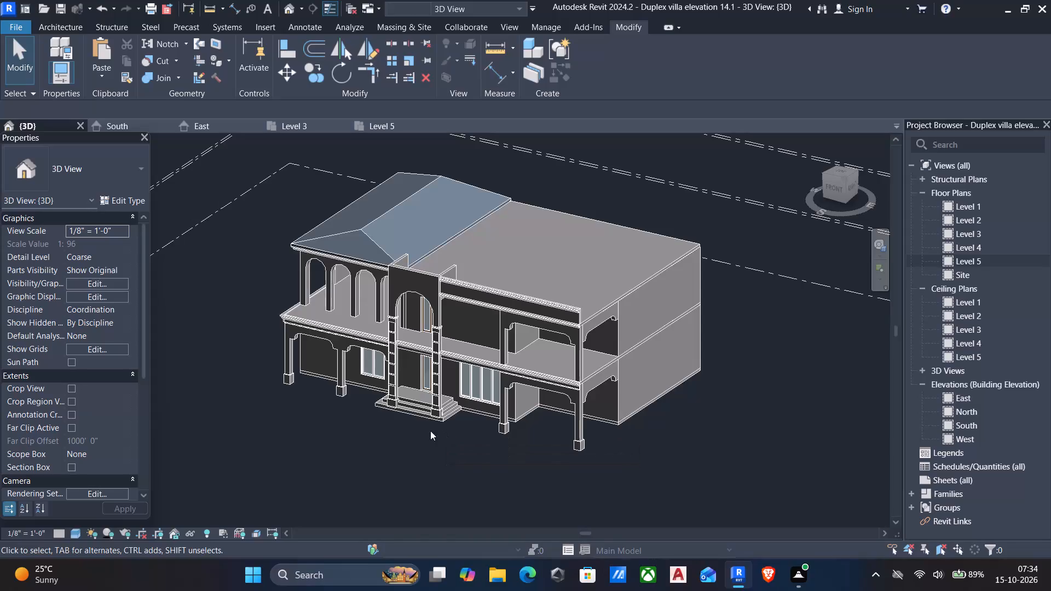
# Examine the front parapet and its mouldings beside the arched entrance panel, from the front and the right side.
pyautogui.scroll(5, 423, 284)
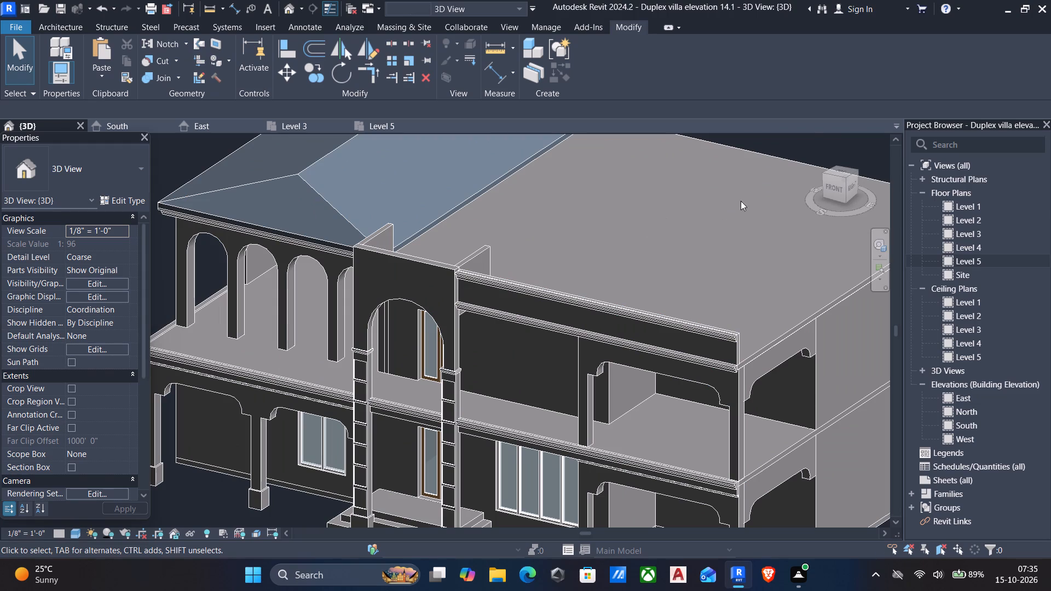
pyautogui.click(831, 185)
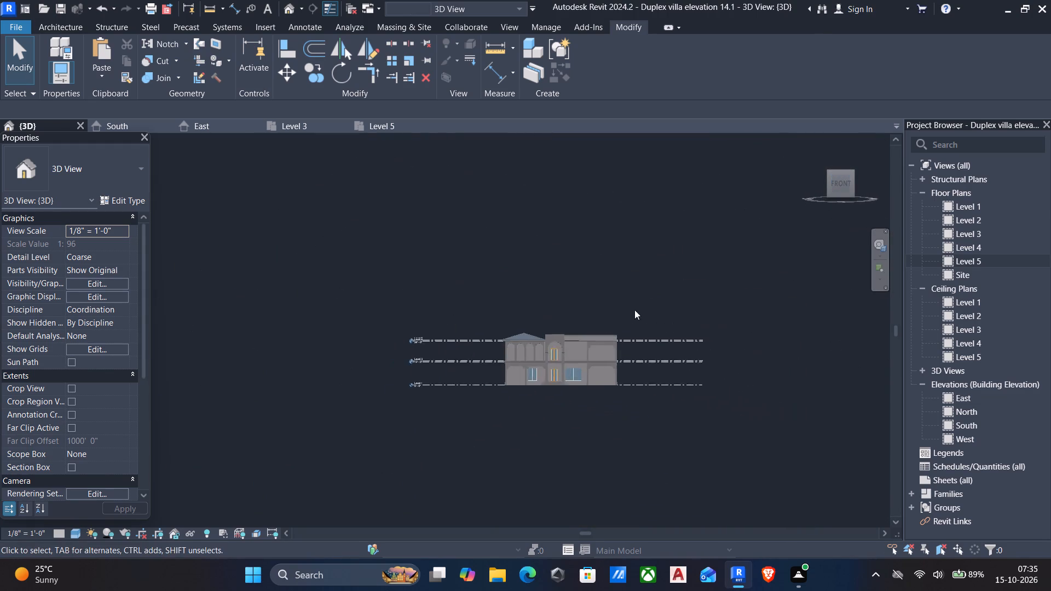
pyautogui.scroll(5, 619, 325)
pyautogui.scroll(6, 544, 333)
pyautogui.moveTo(417, 257); pyautogui.dragTo(659, 356, button='middle')
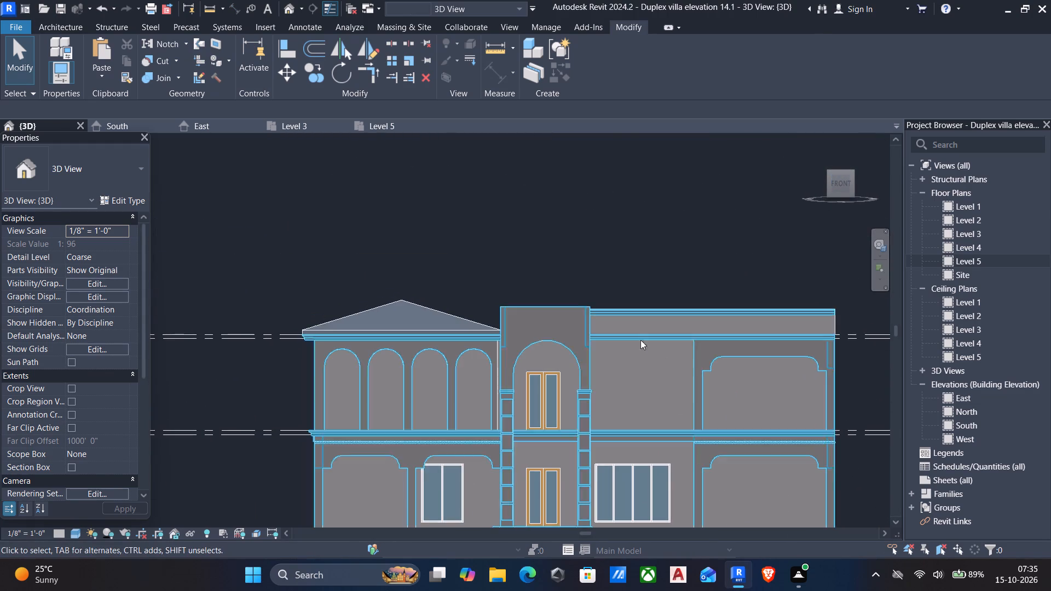
pyautogui.scroll(5, 581, 302)
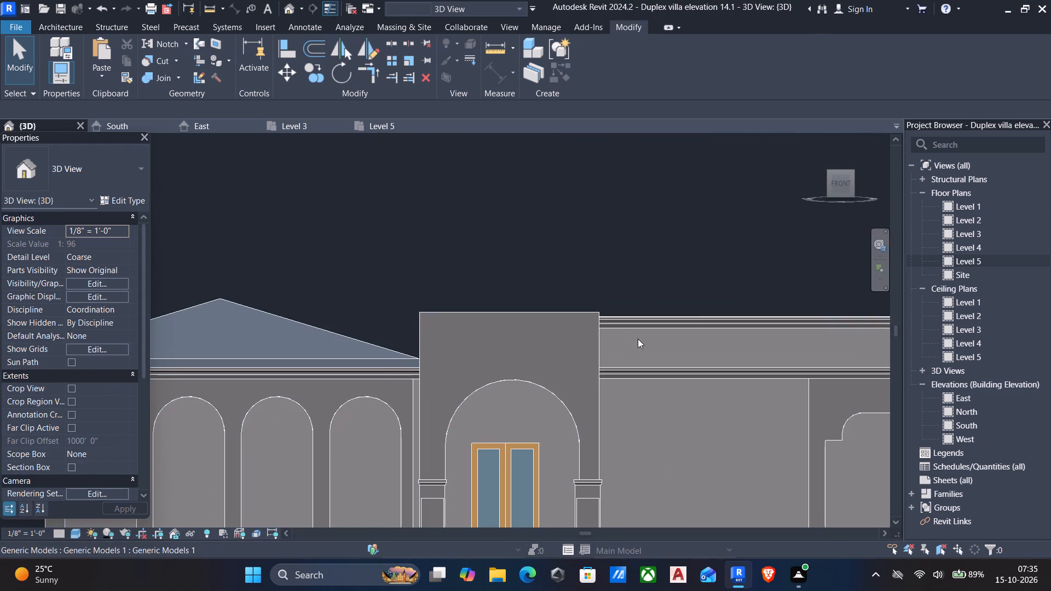
pyautogui.scroll(-2, 638, 339)
pyautogui.keyDown('shift'); pyautogui.moveTo(638, 340); pyautogui.dragTo(616, 346, button='middle'); pyautogui.keyUp('shift')
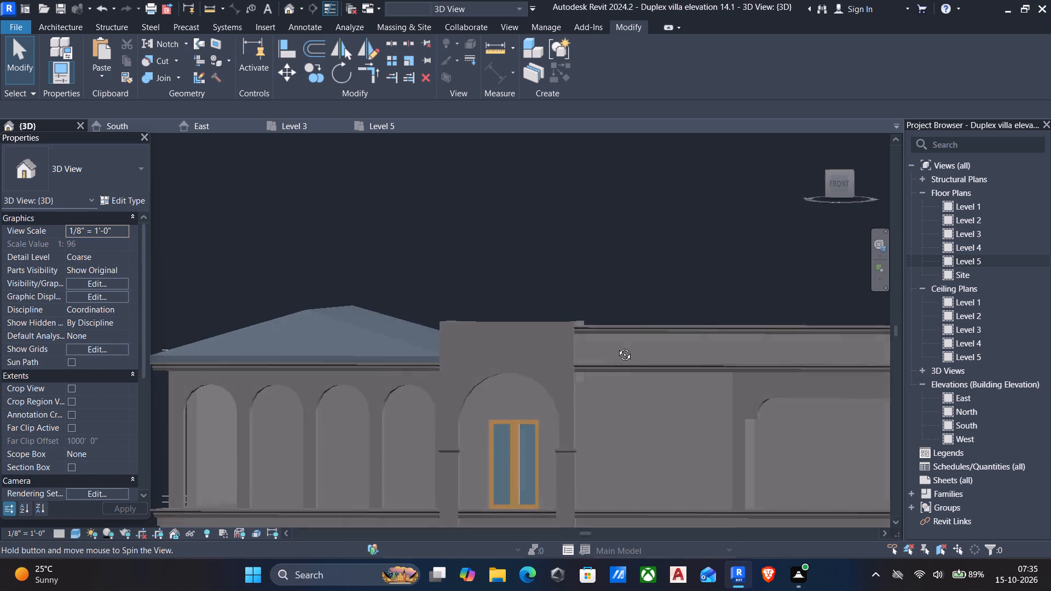
pyautogui.keyDown('shift'); pyautogui.moveTo(616, 346); pyautogui.dragTo(530, 371, button='middle'); pyautogui.keyUp('shift')
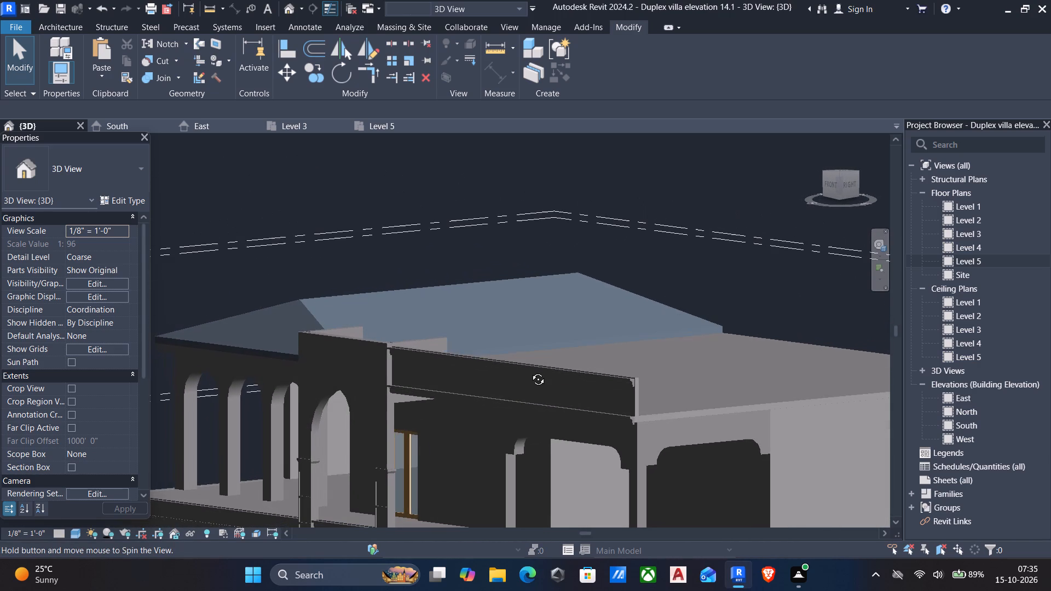
pyautogui.keyDown('shift'); pyautogui.moveTo(530, 371); pyautogui.dragTo(478, 383, button='middle'); pyautogui.keyUp('shift')
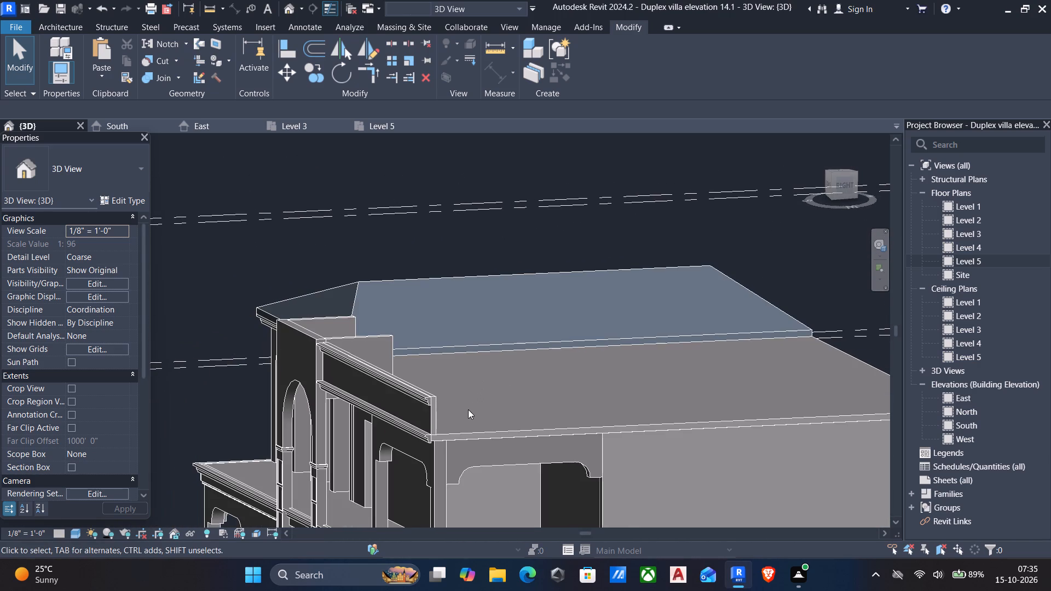
# Align the top of the front 4.5" parapet wall with the top of the adjoining entrance side parapet.
pyautogui.click(432, 409)
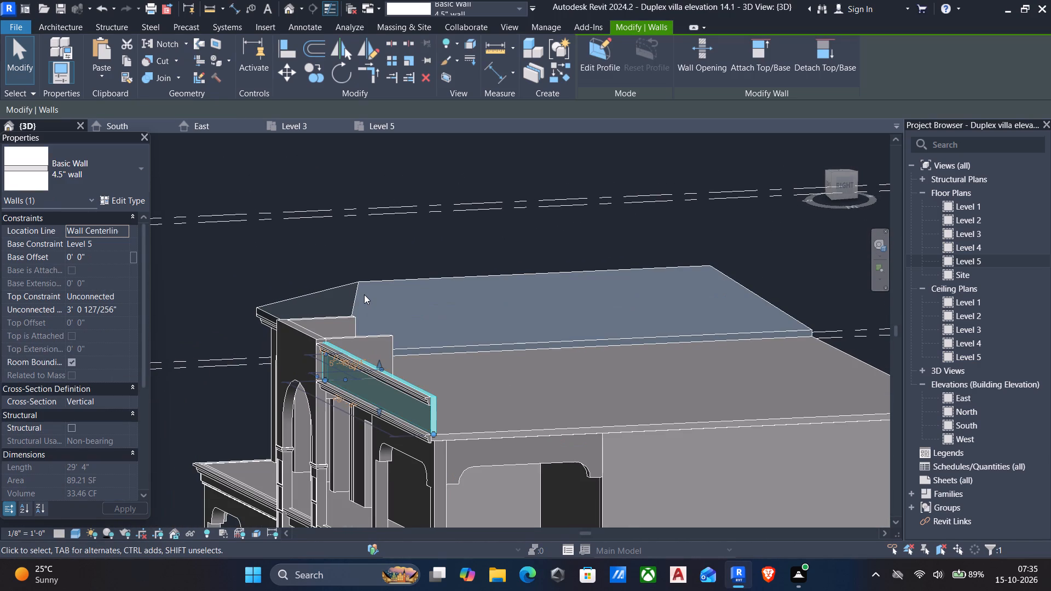
pyautogui.moveTo(386, 297); pyautogui.dragTo(420, 339, button='middle')
pyautogui.keyDown('shift'); pyautogui.moveTo(420, 339); pyautogui.dragTo(504, 409, button='middle'); pyautogui.keyUp('shift')
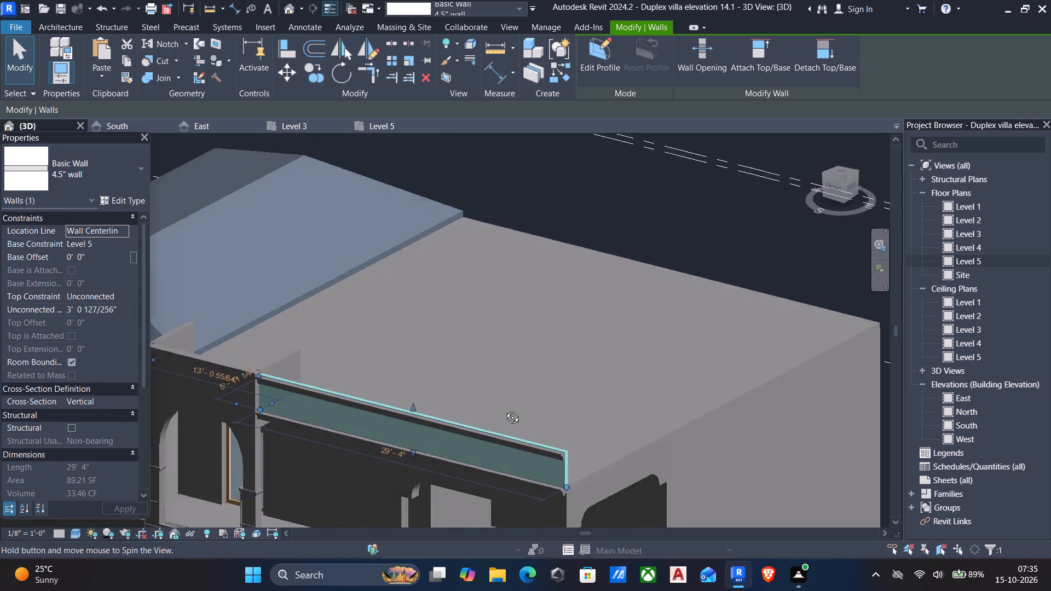
pyautogui.keyDown('shift'); pyautogui.moveTo(504, 409); pyautogui.dragTo(493, 455, button='middle'); pyautogui.keyUp('shift')
pyautogui.scroll(5, 409, 369)
pyautogui.moveTo(409, 369); pyautogui.dragTo(553, 338, button='middle')
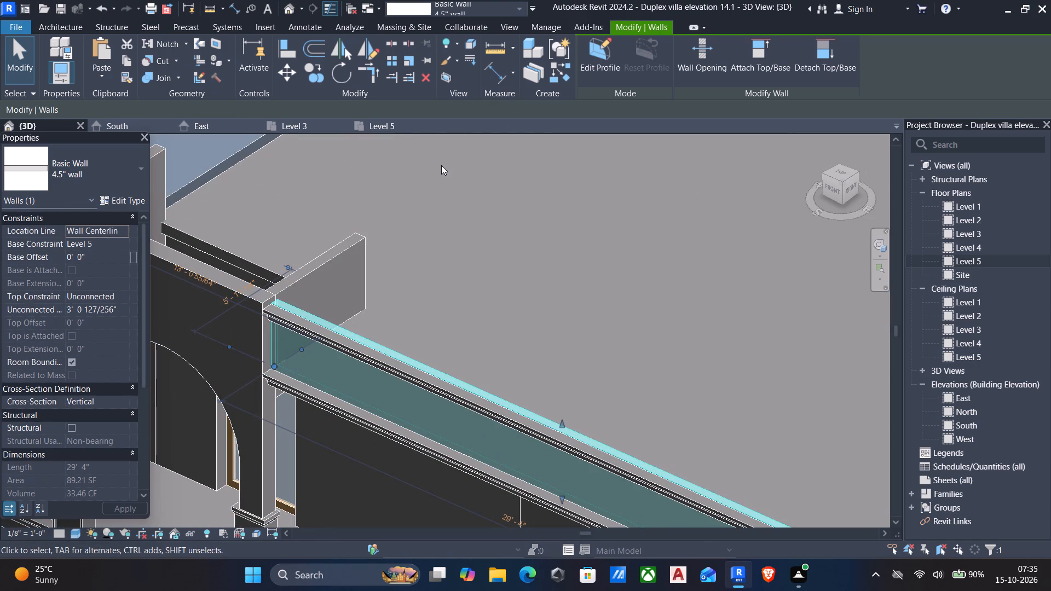
pyautogui.press('Escape')
pyautogui.write('al')
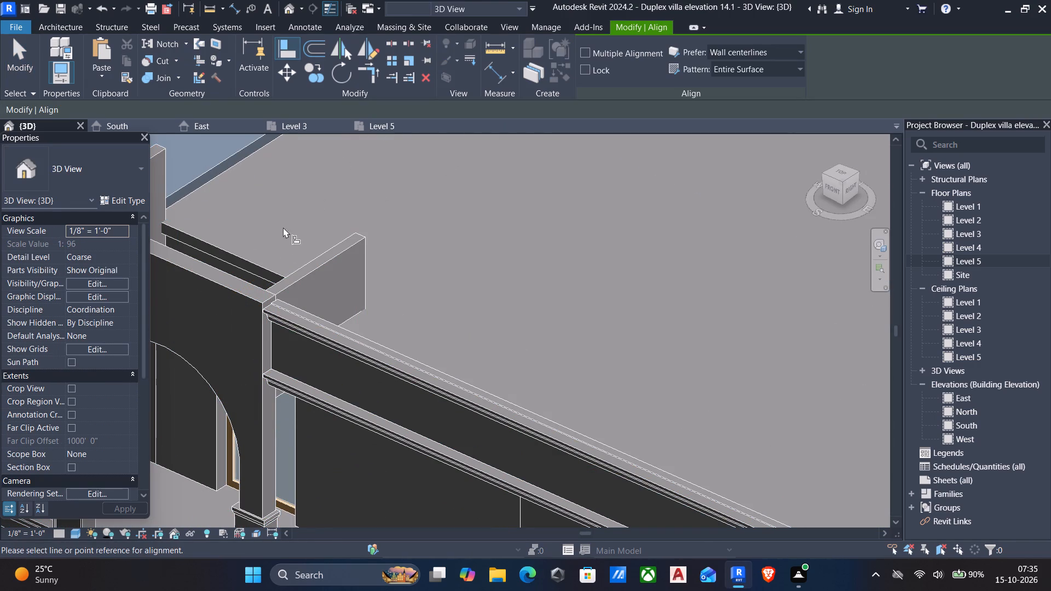
pyautogui.click(296, 274)
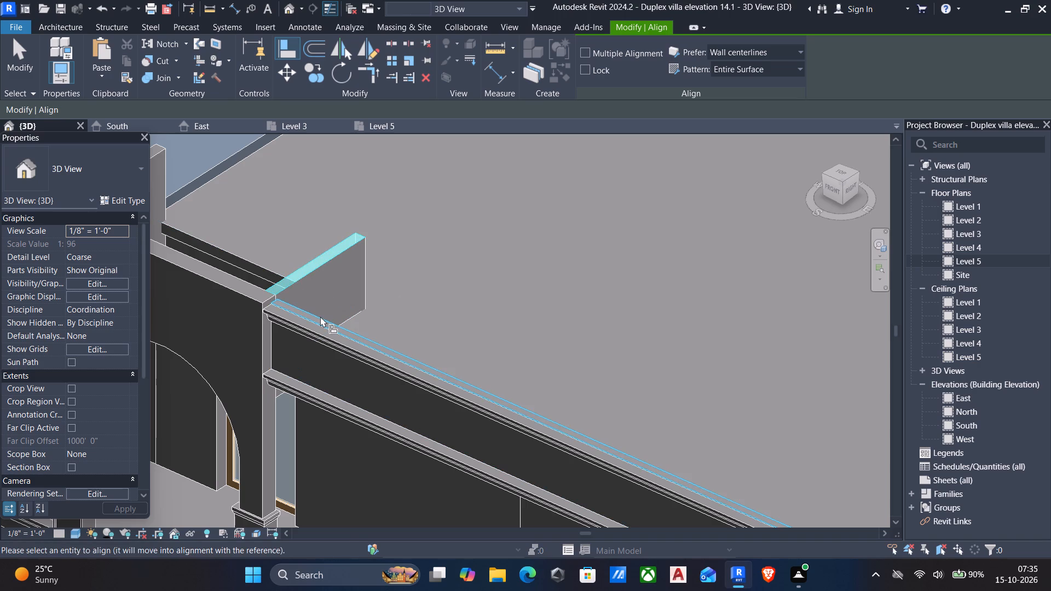
pyautogui.click(320, 316)
pyautogui.press('Escape')
# Edit the in-place model in the right-side view and raise the front parapet's upper moulding extrusion to the parapet's top edge.
pyautogui.moveTo(334, 321); pyautogui.dragTo(320, 195, button='middle')
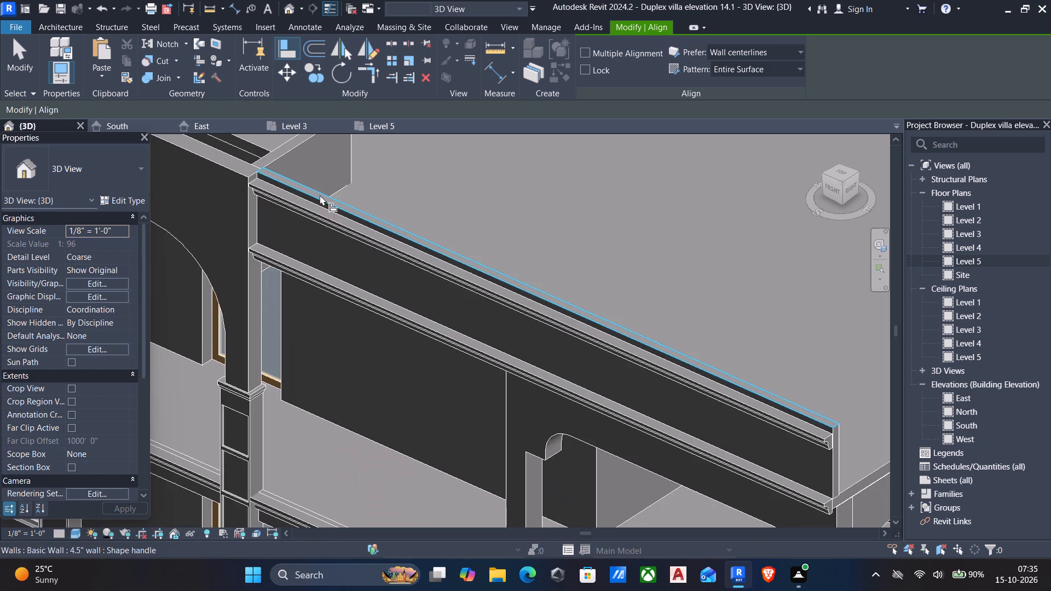
pyautogui.keyDown('shift'); pyautogui.moveTo(345, 260); pyautogui.dragTo(319, 176, button='middle'); pyautogui.keyUp('shift')
pyautogui.keyDown('shift'); pyautogui.moveTo(472, 289); pyautogui.dragTo(466, 290, button='middle'); pyautogui.keyUp('shift')
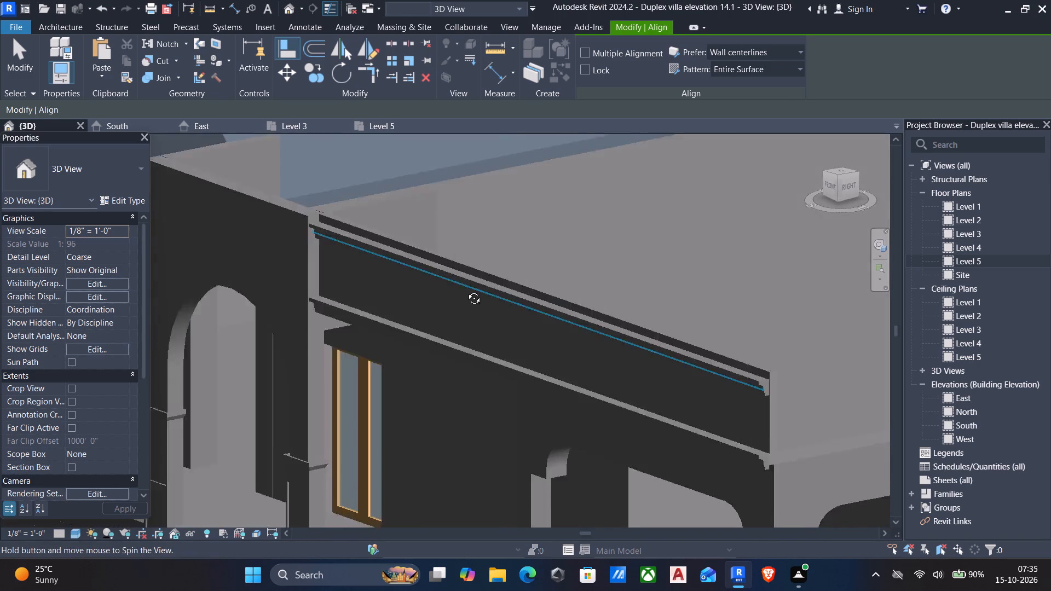
pyautogui.keyDown('shift'); pyautogui.moveTo(466, 290); pyautogui.dragTo(412, 207, button='middle'); pyautogui.keyUp('shift')
pyautogui.keyDown('shift'); pyautogui.moveTo(564, 315); pyautogui.dragTo(557, 321, button='middle'); pyautogui.keyUp('shift')
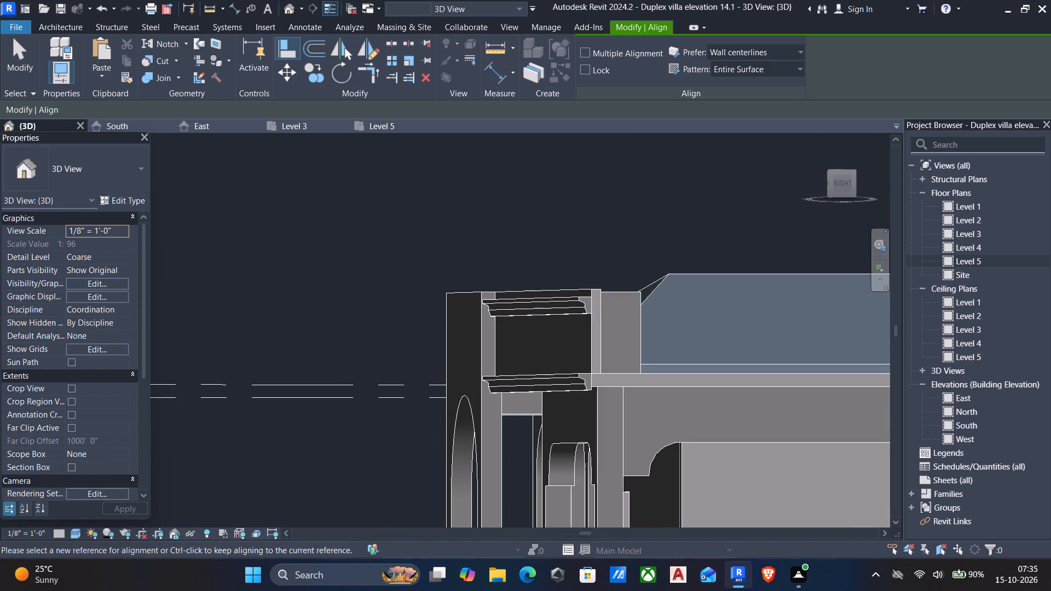
pyautogui.click(841, 184)
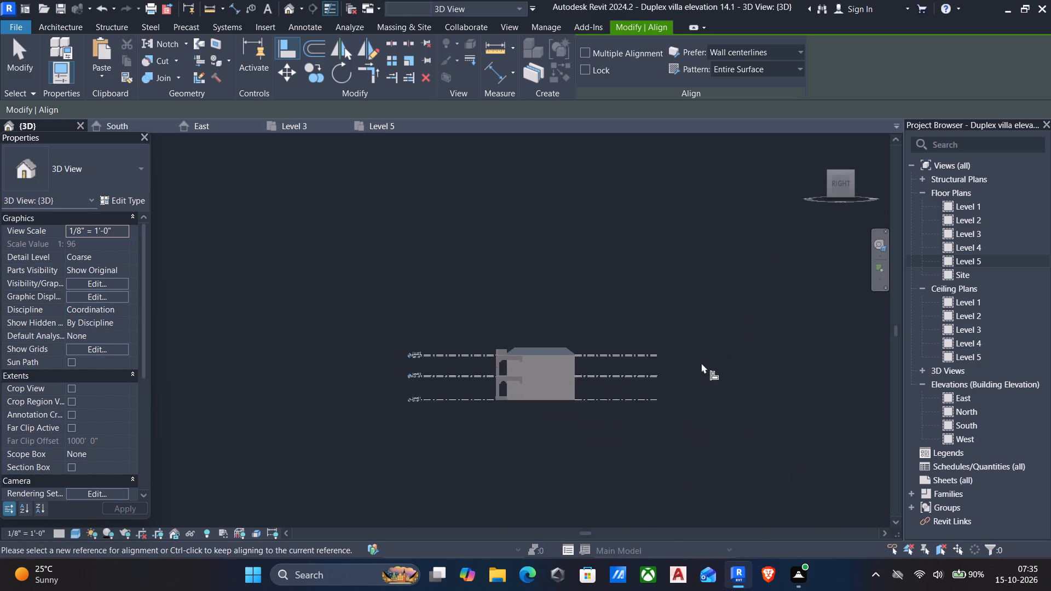
pyautogui.scroll(6, 563, 358)
pyautogui.scroll(6, 333, 275)
pyautogui.moveTo(325, 273); pyautogui.dragTo(538, 302, button='middle')
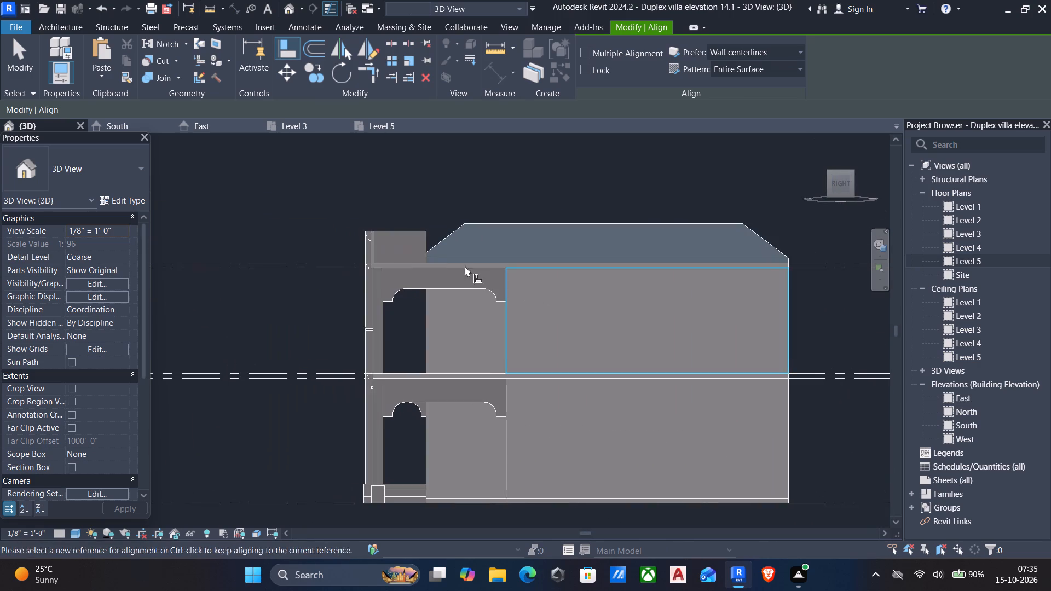
pyautogui.scroll(7, 368, 241)
pyautogui.press('Escape')
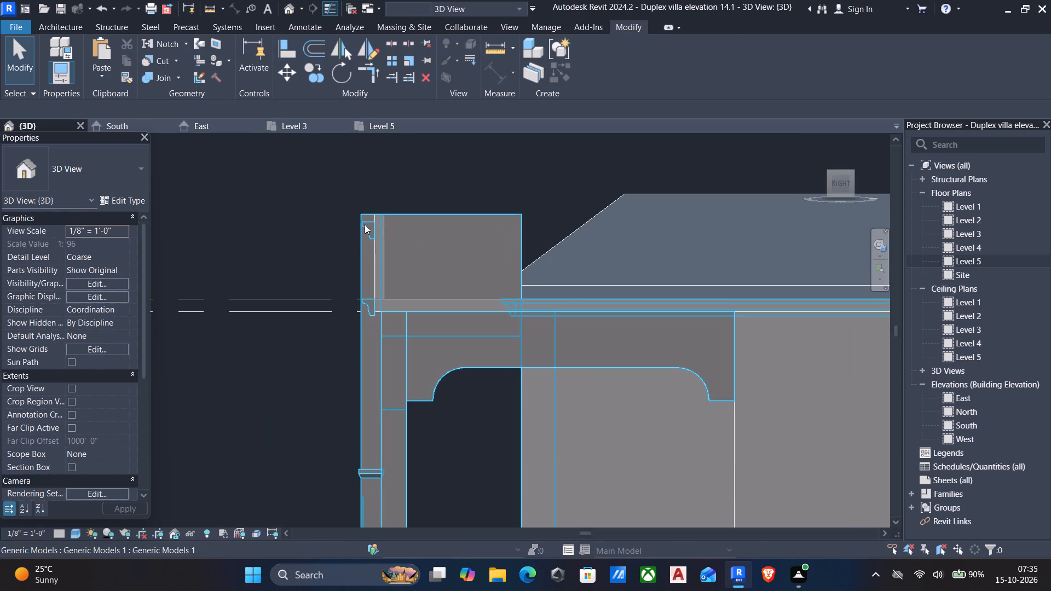
pyautogui.click(365, 225)
pyautogui.click(584, 50)
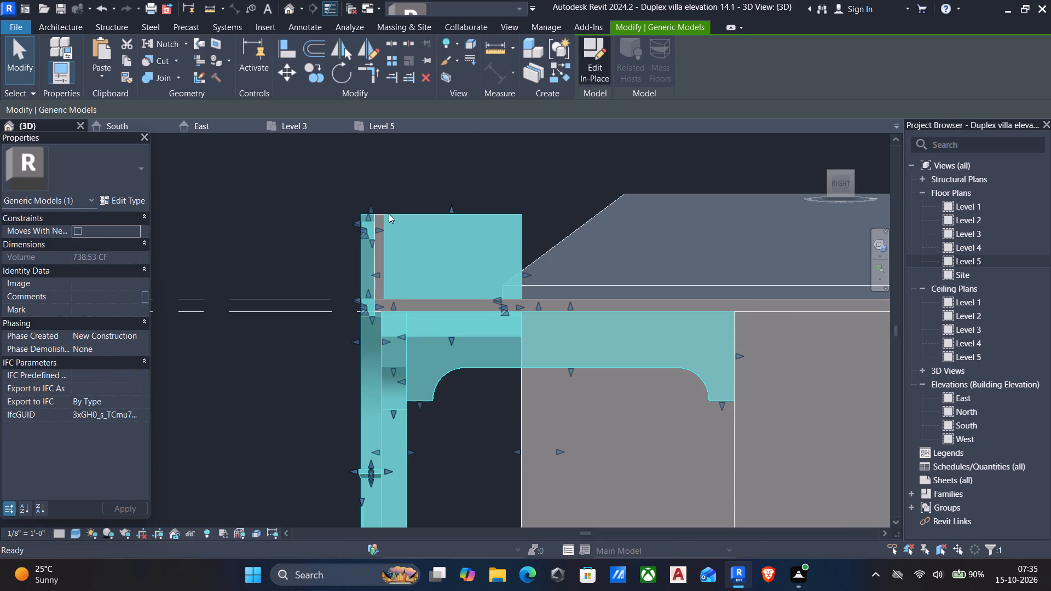
pyautogui.scroll(5, 383, 227)
pyautogui.click(360, 231)
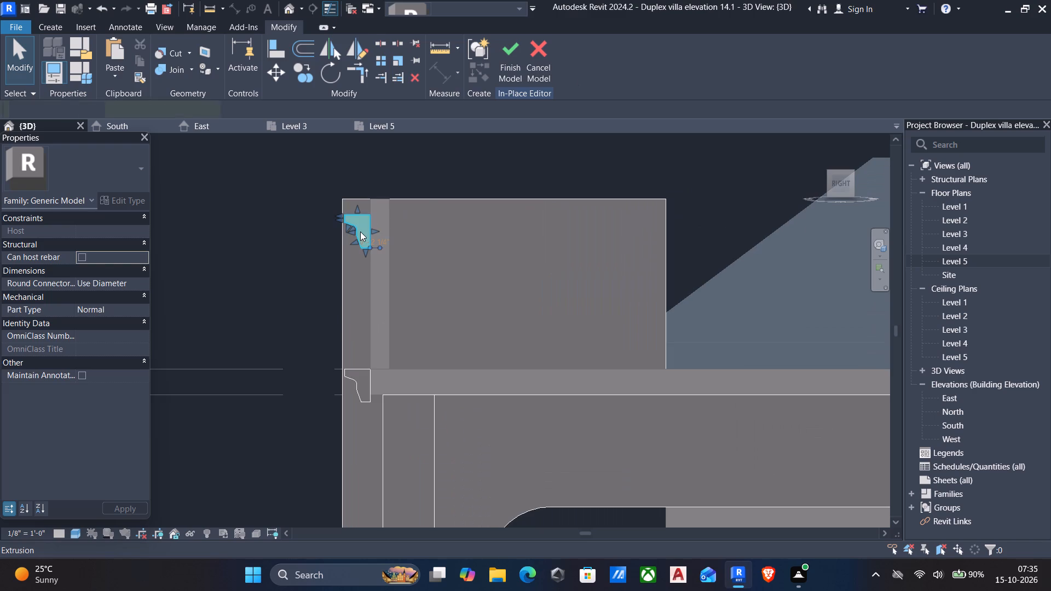
pyautogui.press('Up')
pyautogui.press('Up')
pyautogui.press('Up')
pyautogui.scroll(5, 367, 211)
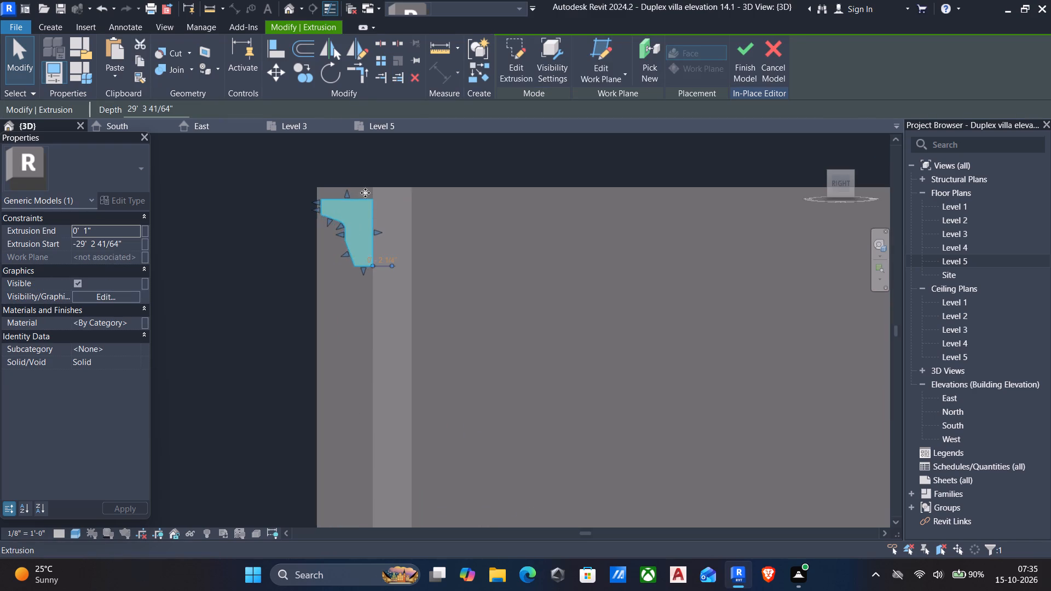
pyautogui.scroll(5, 365, 190)
pyautogui.press('Up')
pyautogui.press('Up')
pyautogui.press('Up')
pyautogui.press('Up')
pyautogui.press('Up')
pyautogui.press('Up')
pyautogui.press('Up')
pyautogui.press('Up')
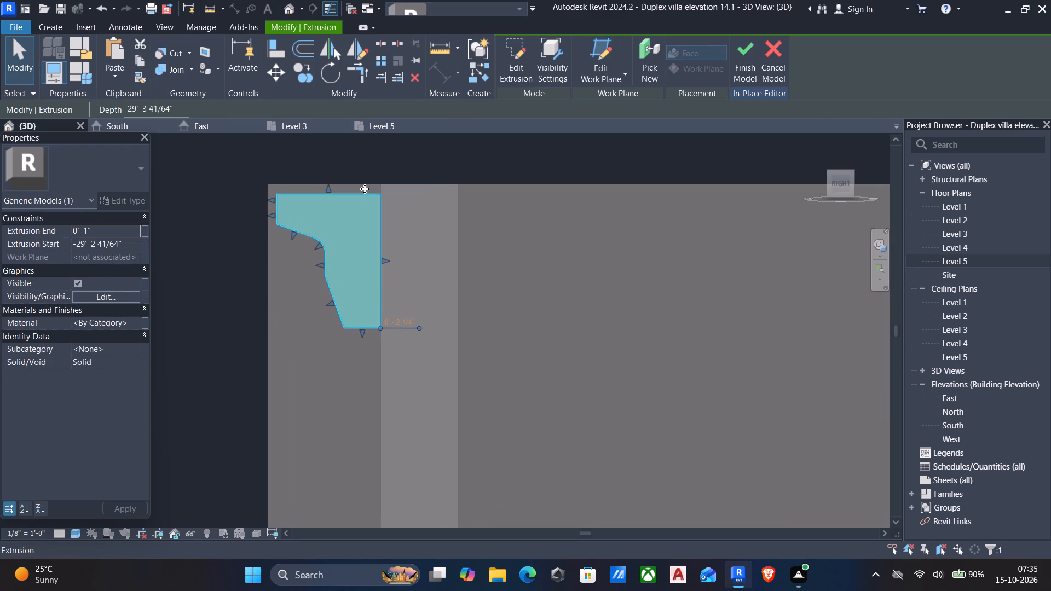
pyautogui.press('Up')
pyautogui.press('Up')
pyautogui.press('Up')
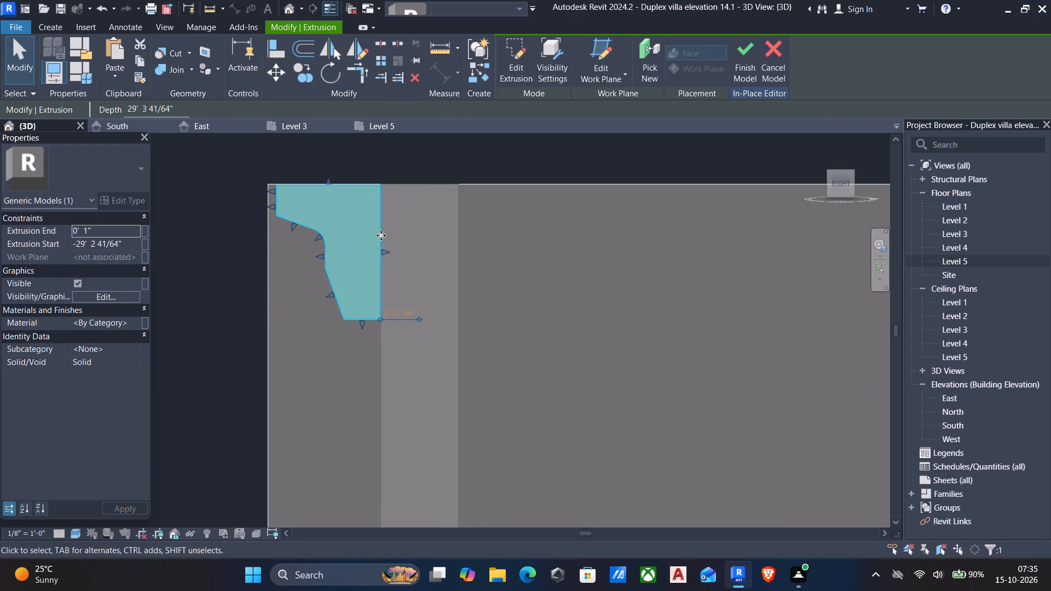
pyautogui.press('Escape')
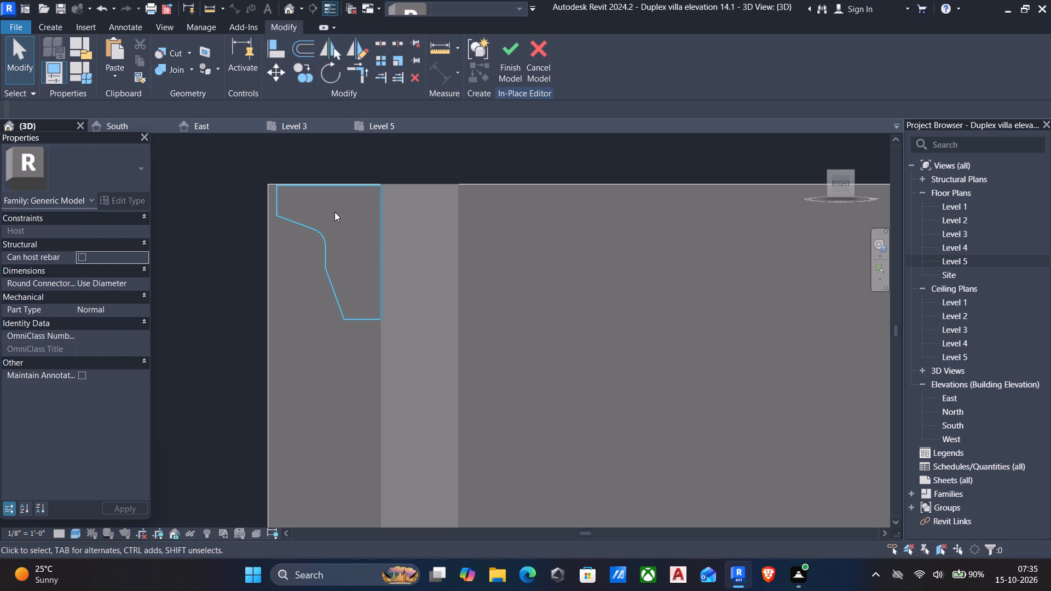
# Fine-adjust the upper moulding upward until it is flush with the parapet top, and finish the in-place model.
pyautogui.click(320, 233)
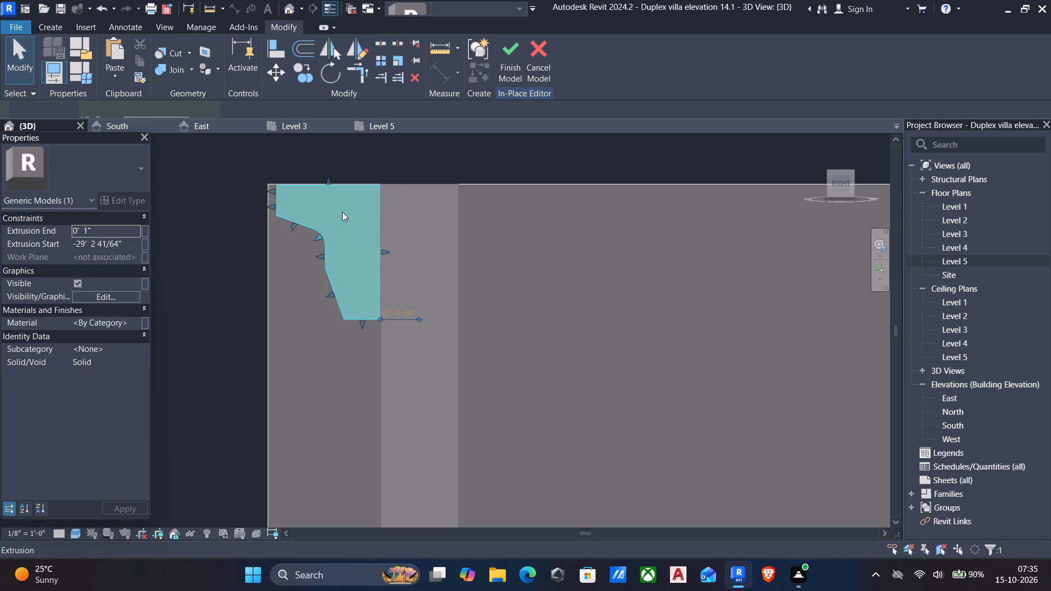
pyautogui.scroll(5, 355, 166)
pyautogui.scroll(11, 406, 189)
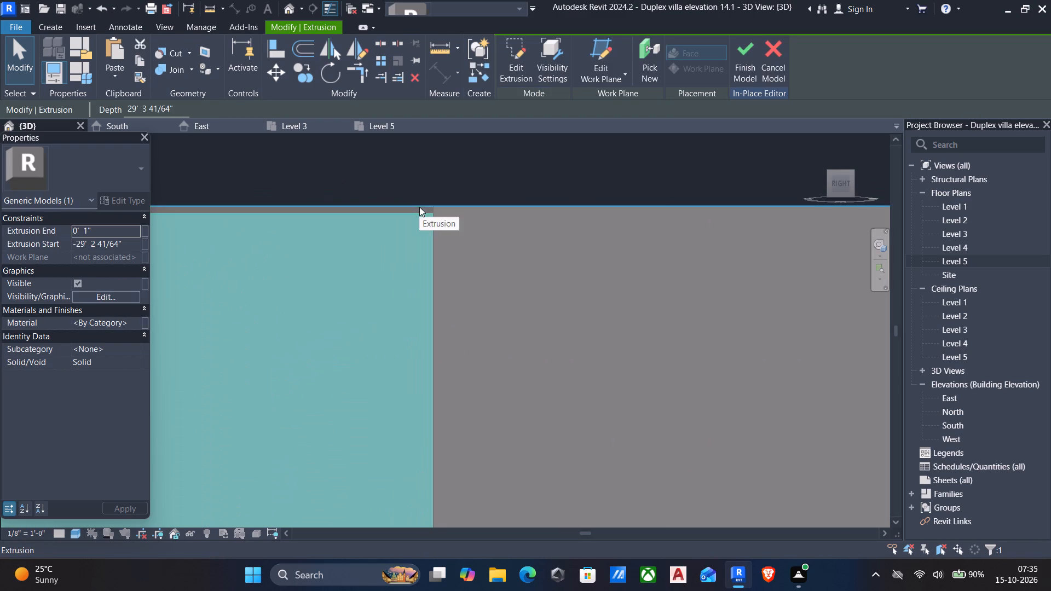
pyautogui.press('Up')
pyautogui.press('Up')
pyautogui.press('Up')
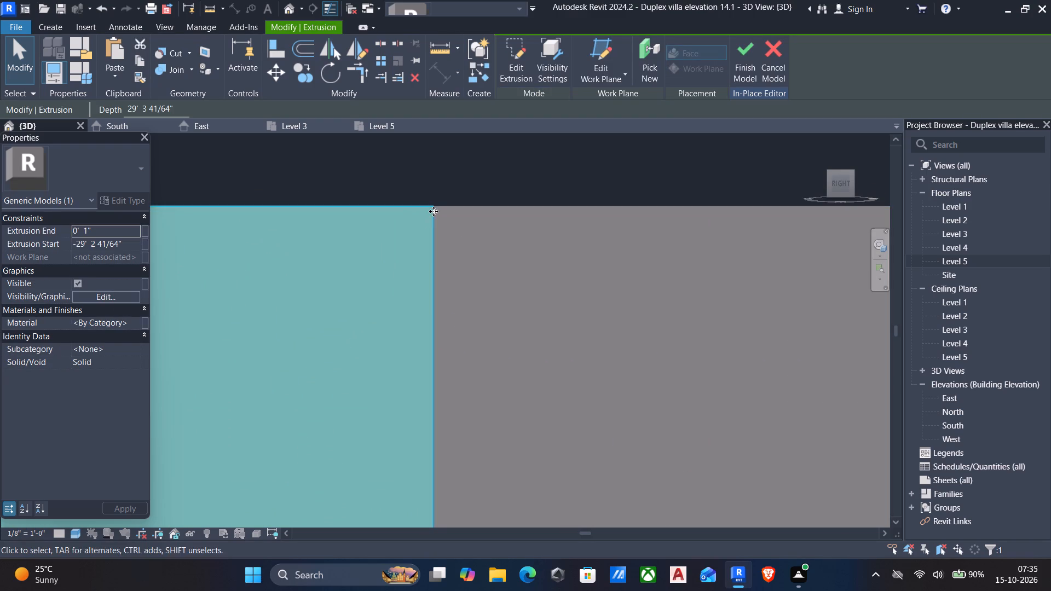
pyautogui.press('Escape')
pyautogui.click(510, 54)
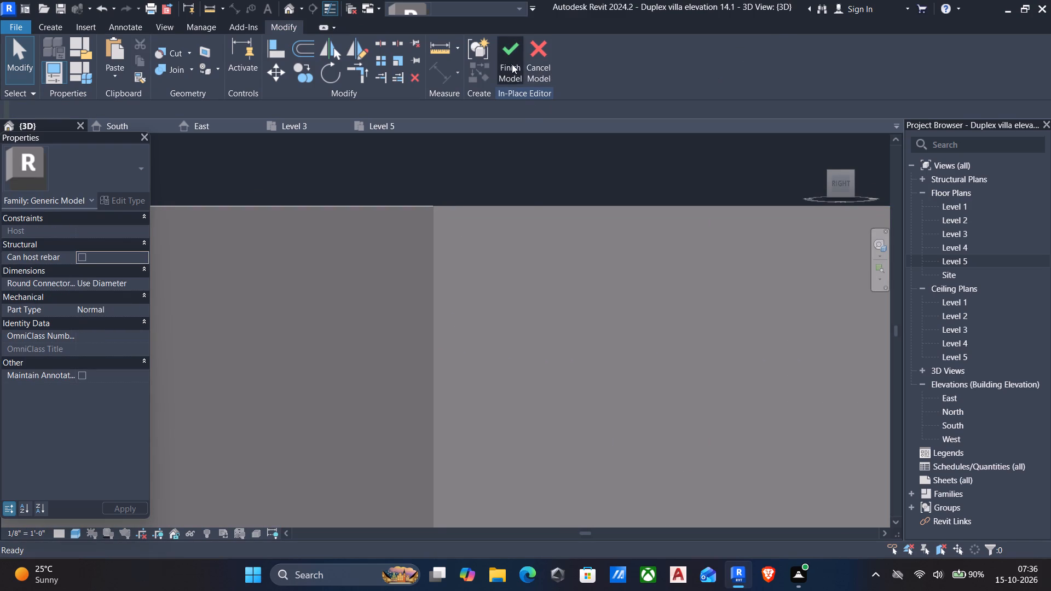
# Examine the front parapet's upper moulding along the wall top and where it meets the arched entrance panel.
pyautogui.scroll(-11, 522, 264)
pyautogui.keyDown('shift'); pyautogui.moveTo(518, 266); pyautogui.dragTo(585, 318, button='middle'); pyautogui.keyUp('shift')
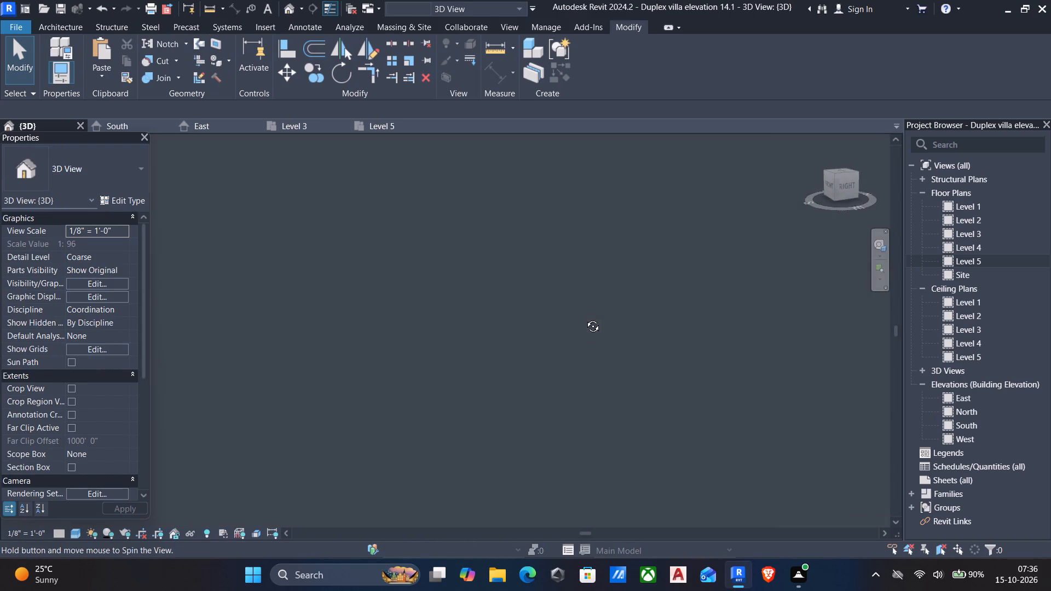
pyautogui.keyDown('shift'); pyautogui.moveTo(585, 318); pyautogui.dragTo(588, 314, button='middle'); pyautogui.keyUp('shift')
pyautogui.scroll(-8, 588, 316)
pyautogui.scroll(-7, 491, 265)
pyautogui.moveTo(545, 331); pyautogui.dragTo(505, 279, button='middle')
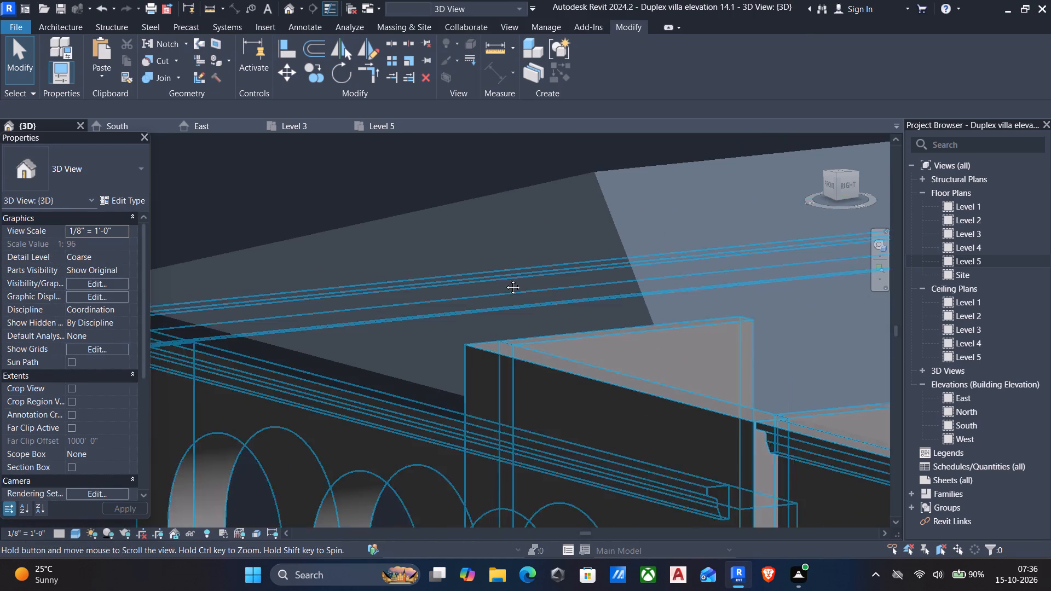
pyautogui.moveTo(505, 279); pyautogui.dragTo(479, 259, button='middle')
pyautogui.moveTo(607, 361); pyautogui.dragTo(563, 282, button='middle')
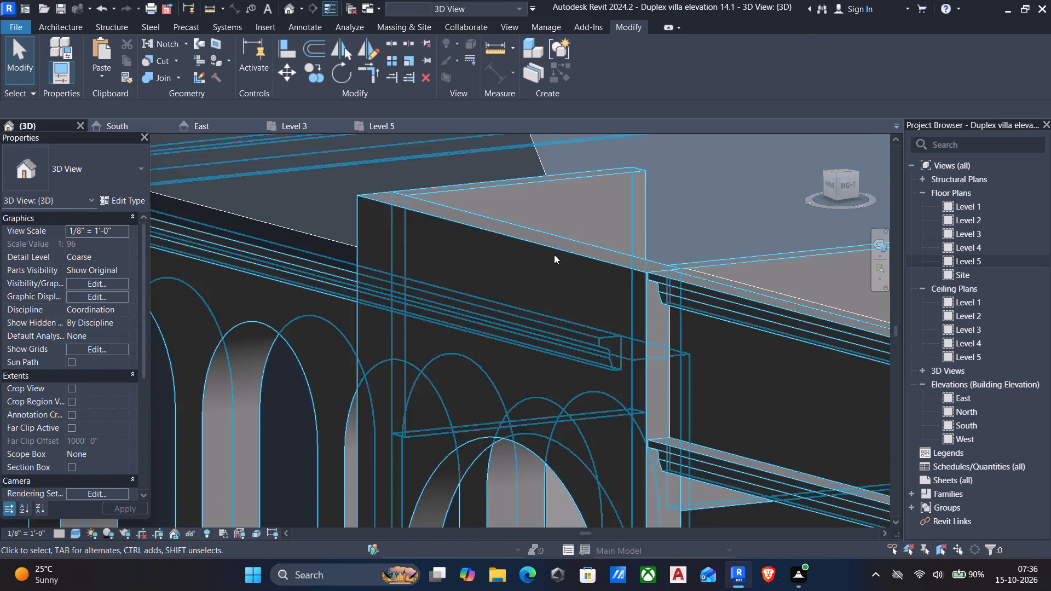
pyautogui.moveTo(554, 255); pyautogui.dragTo(421, 222, button='middle')
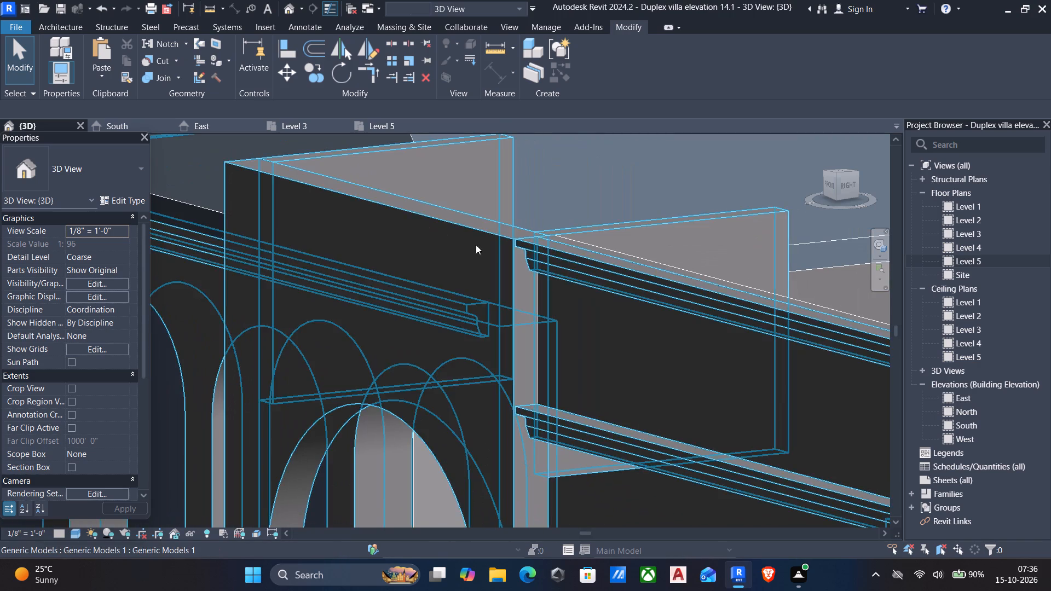
pyautogui.scroll(-2, 496, 268)
pyautogui.middleClick(503, 278)
pyautogui.moveTo(498, 266); pyautogui.dragTo(342, 257, button='middle')
pyautogui.scroll(-1, 341, 257)
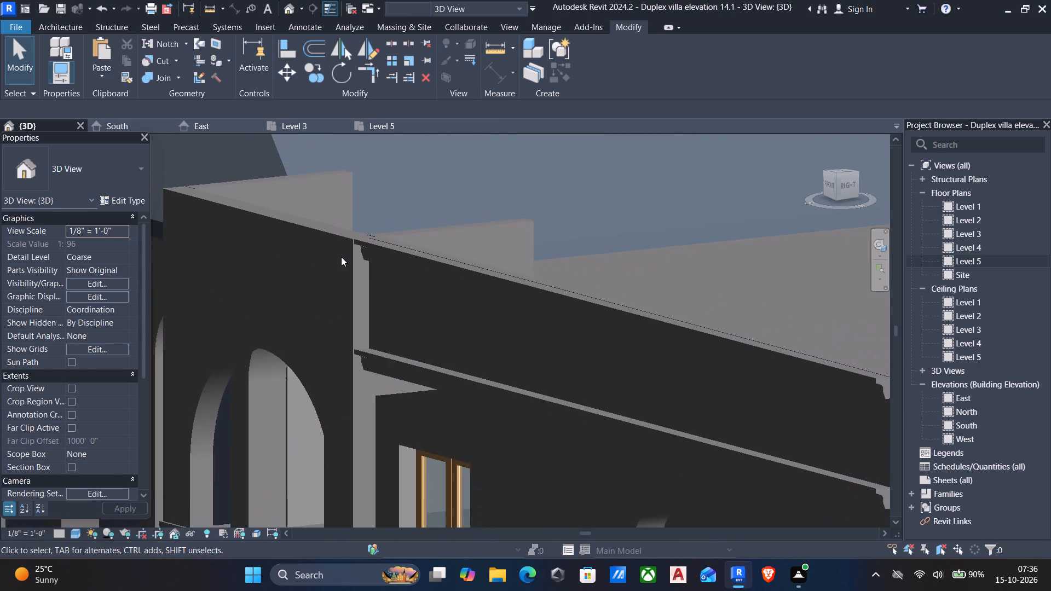
pyautogui.scroll(-2, 341, 257)
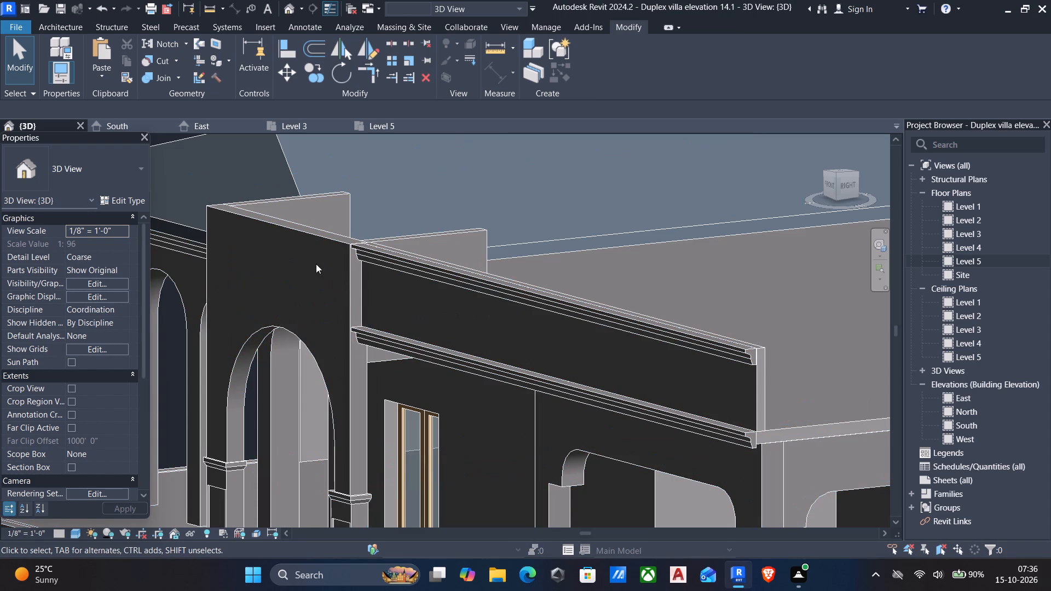
pyautogui.keyDown('shift'); pyautogui.middleClick(333, 265); pyautogui.keyUp('shift')
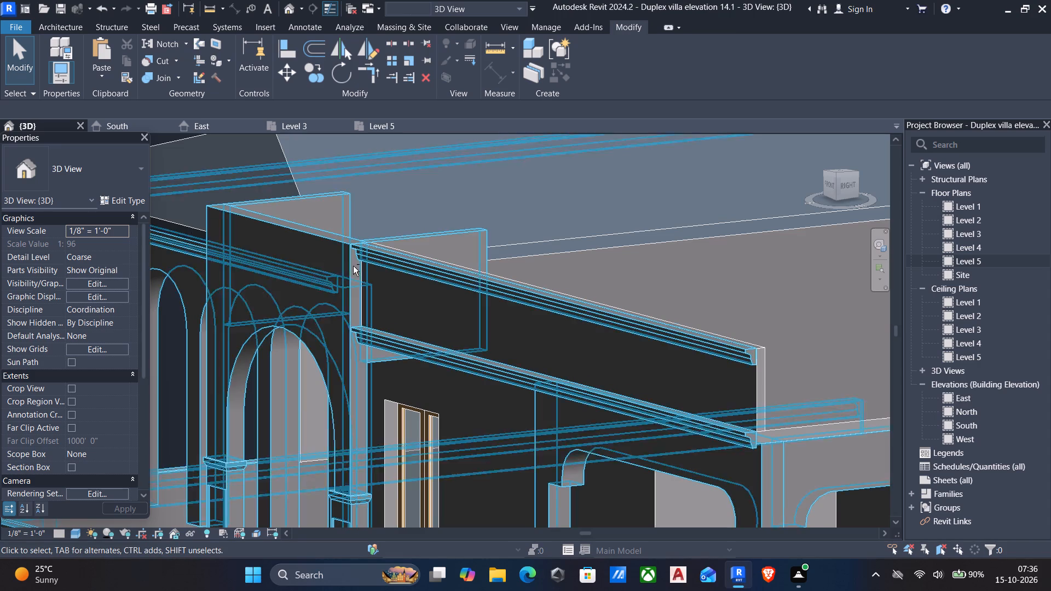
# Open the front in-place model for editing and start an extrusion on the side face of the arched entrance panel, beside the upper moulding.
pyautogui.scroll(-6, 448, 277)
pyautogui.keyDown('shift'); pyautogui.moveTo(393, 288); pyautogui.dragTo(580, 267, button='middle'); pyautogui.keyUp('shift')
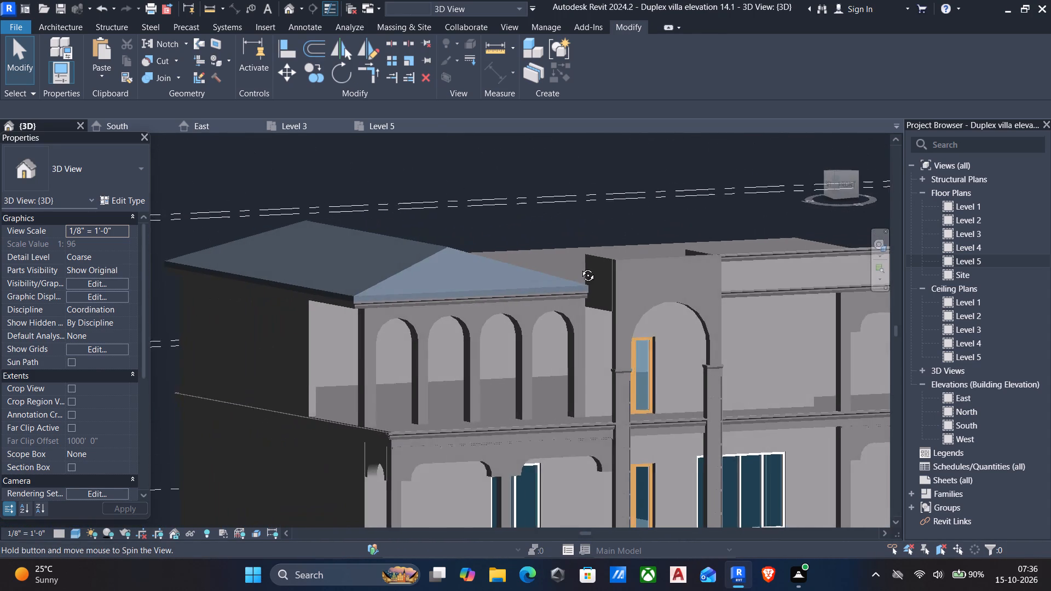
pyautogui.keyDown('shift'); pyautogui.moveTo(580, 267); pyautogui.dragTo(538, 276, button='middle'); pyautogui.keyUp('shift')
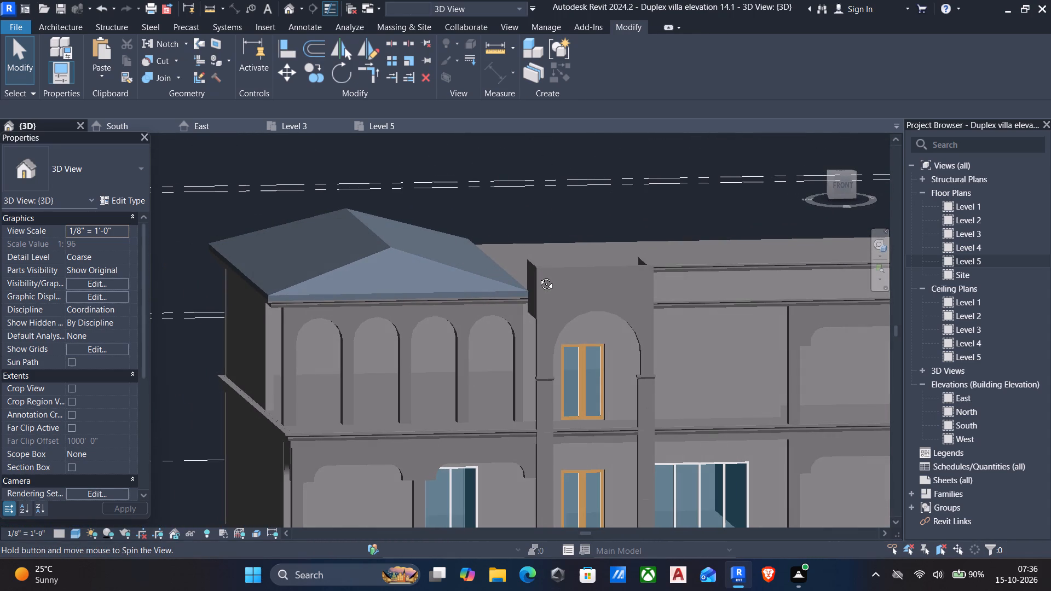
pyautogui.keyDown('shift'); pyautogui.moveTo(538, 276); pyautogui.dragTo(368, 269, button='middle'); pyautogui.keyUp('shift')
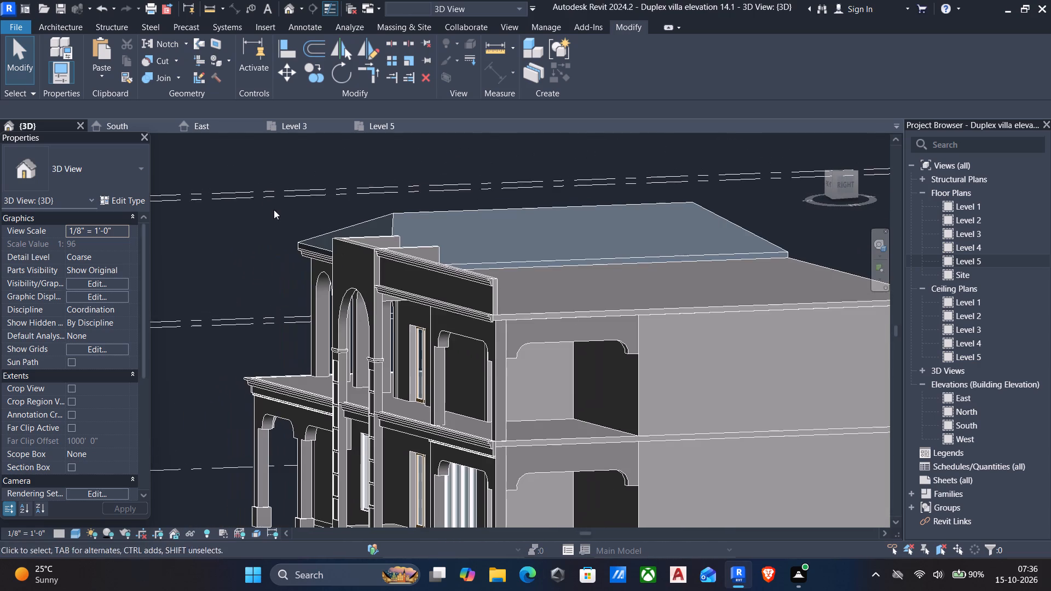
pyautogui.click(467, 275)
pyautogui.click(580, 57)
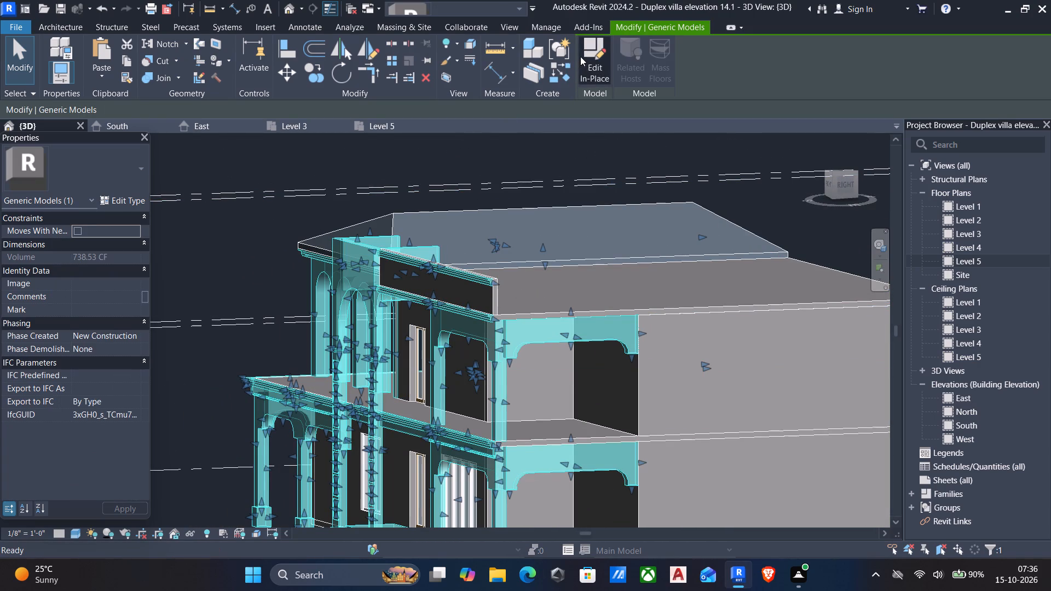
pyautogui.click(48, 24)
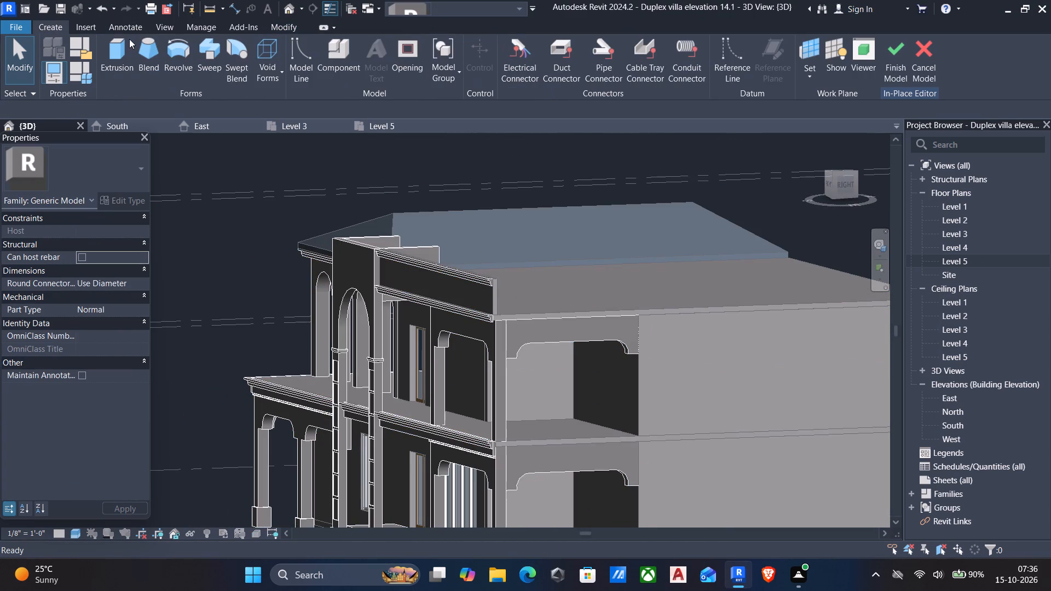
pyautogui.click(124, 45)
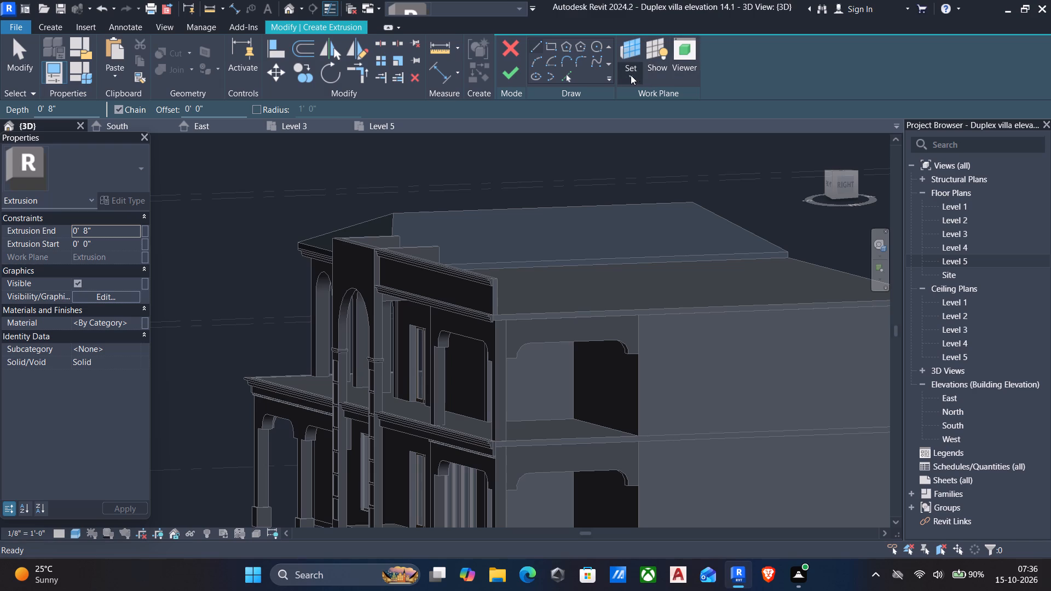
pyautogui.click(622, 75)
pyautogui.click(647, 125)
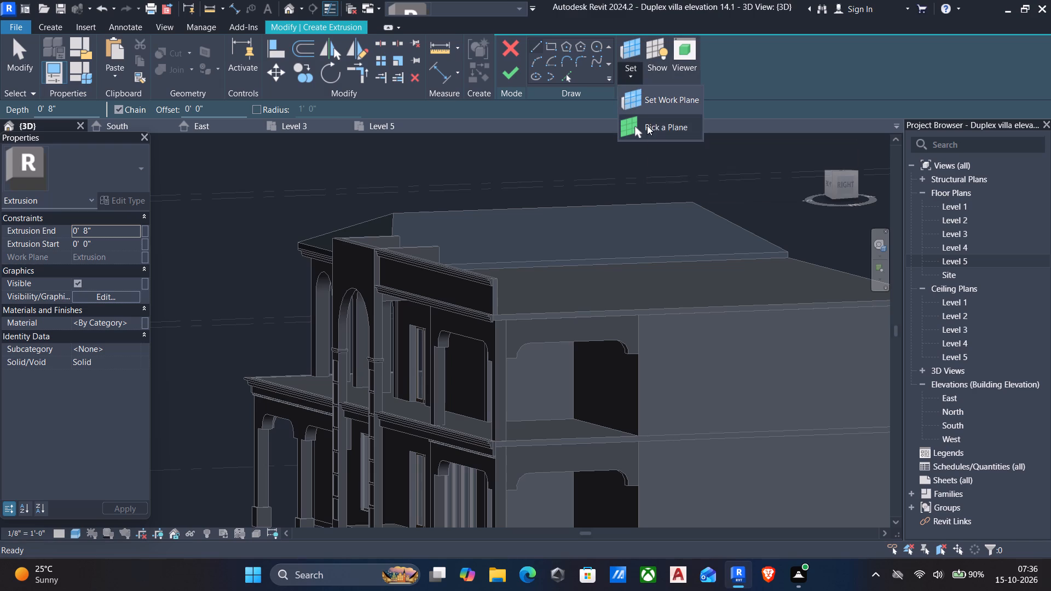
pyautogui.scroll(5, 400, 261)
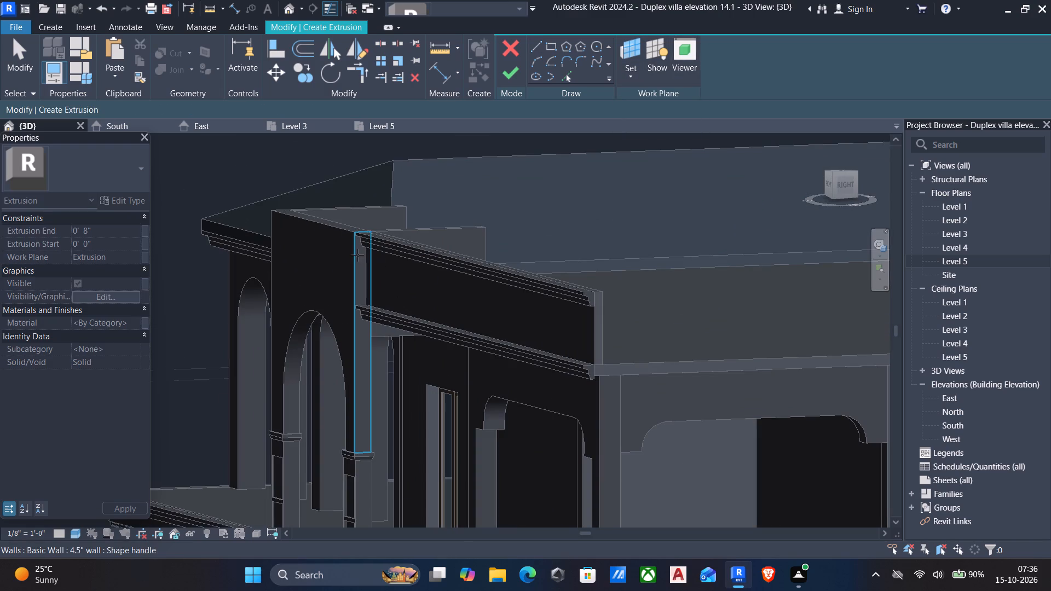
pyautogui.click(357, 255)
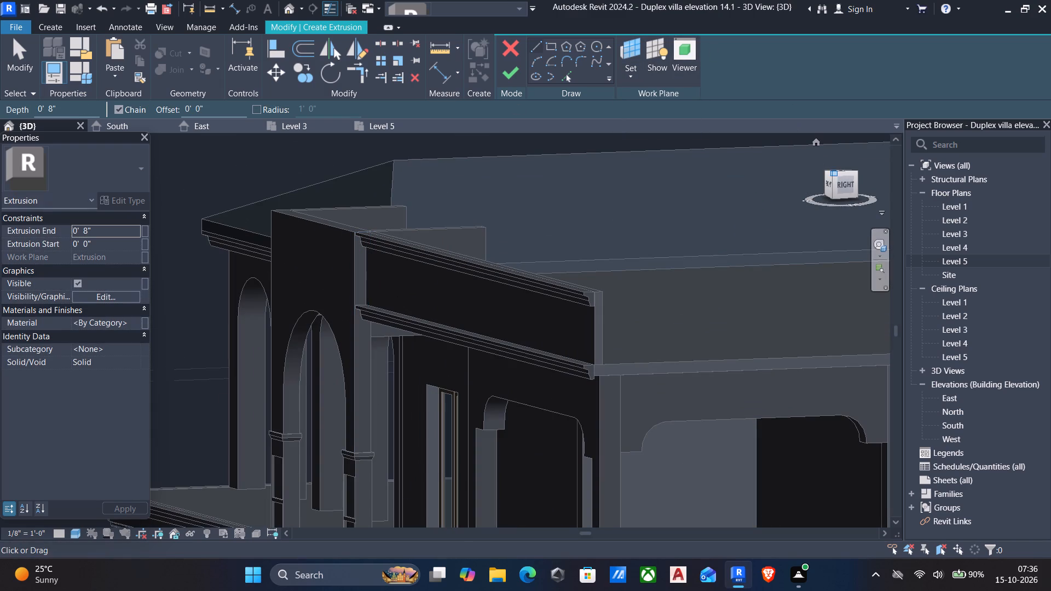
# Sketch a closed stepped profile outward from the entrance panel's top front corner, 7 3/4" high and 6" wide, with 2" steps.
pyautogui.click(840, 180)
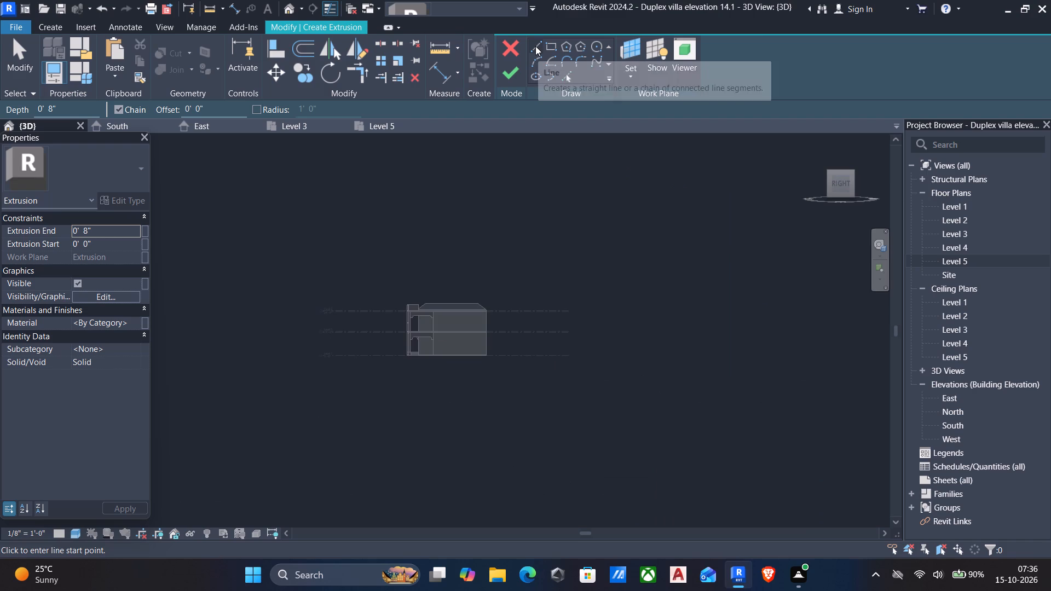
pyautogui.click(535, 46)
pyautogui.scroll(11, 419, 302)
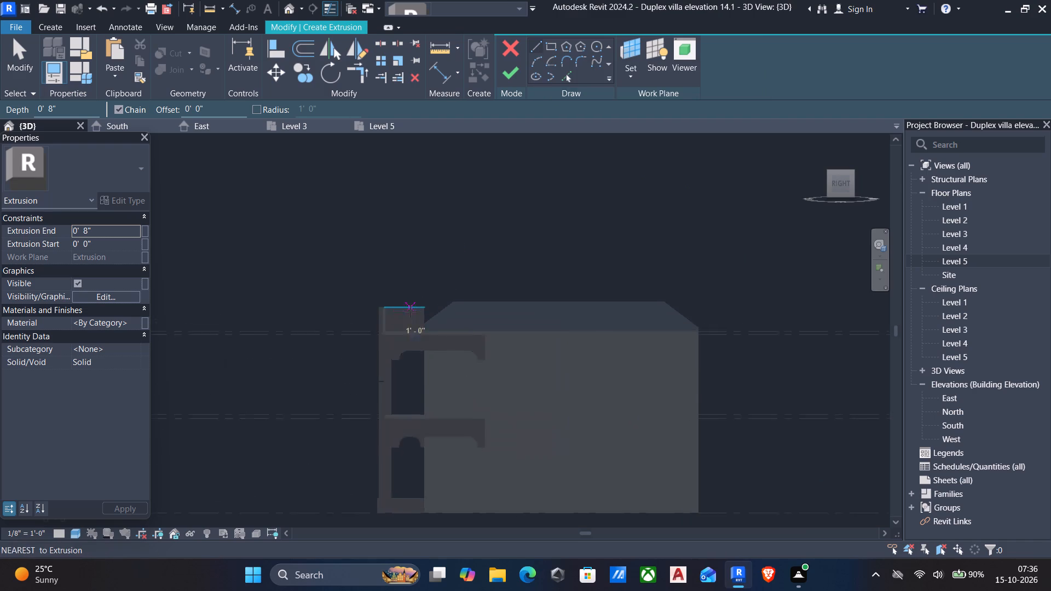
pyautogui.scroll(6, 342, 319)
pyautogui.scroll(11, 400, 321)
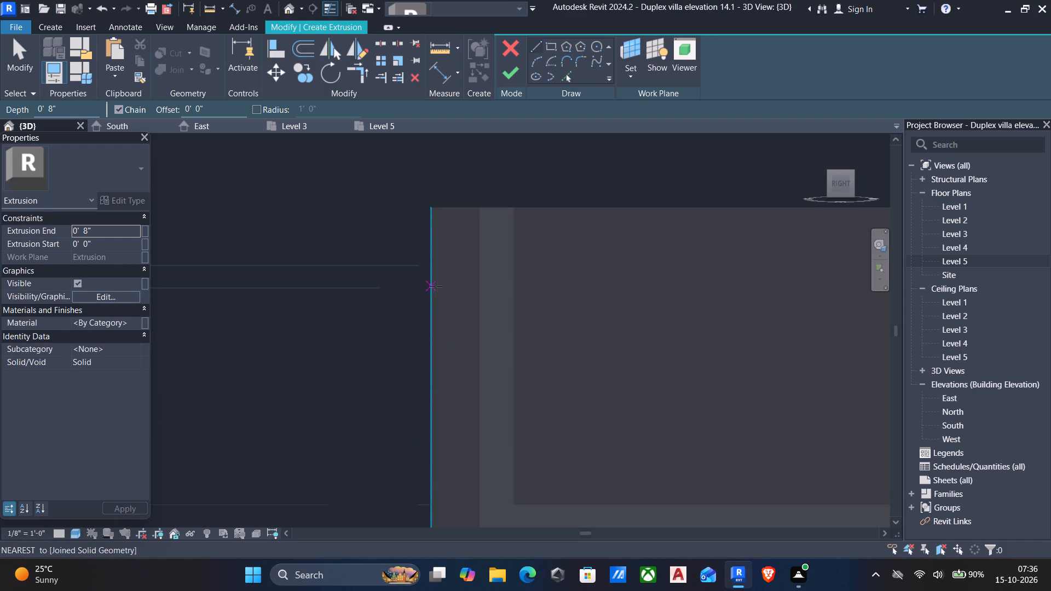
pyautogui.scroll(10, 432, 205)
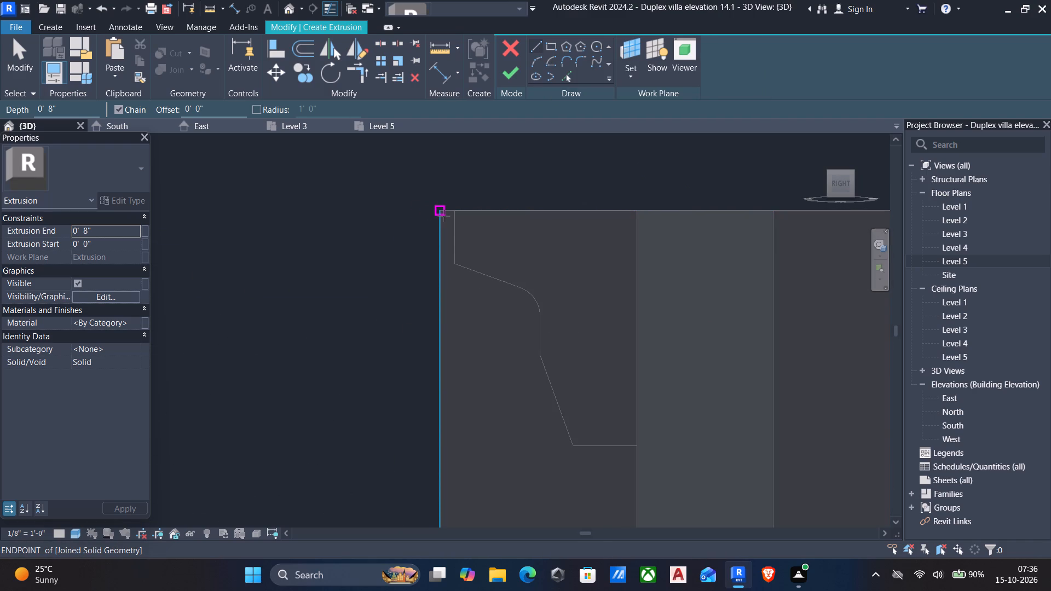
pyautogui.click(444, 216)
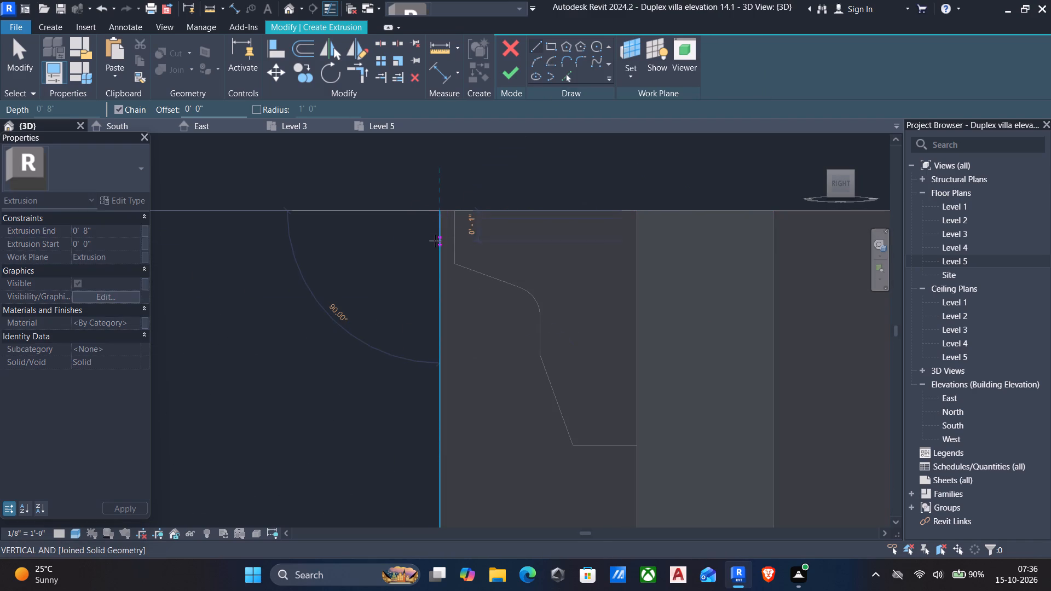
pyautogui.click(436, 448)
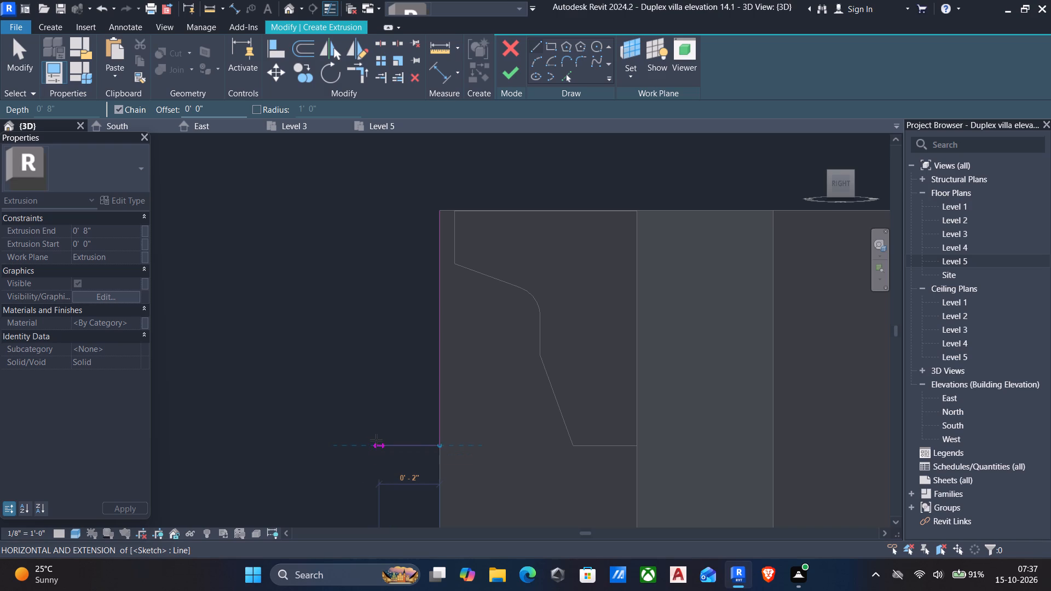
pyautogui.click(376, 440)
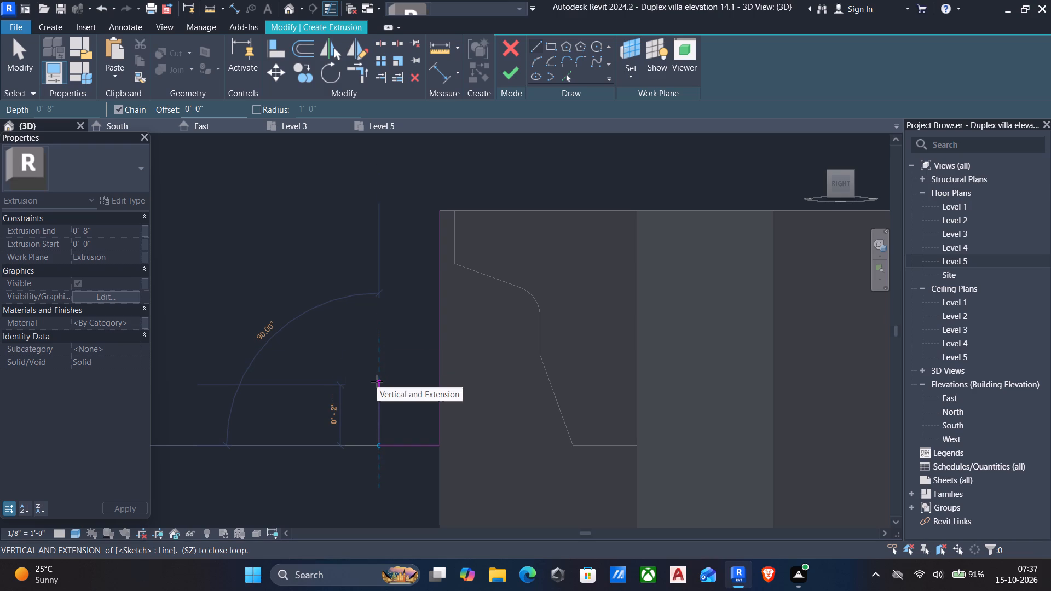
pyautogui.click(377, 381)
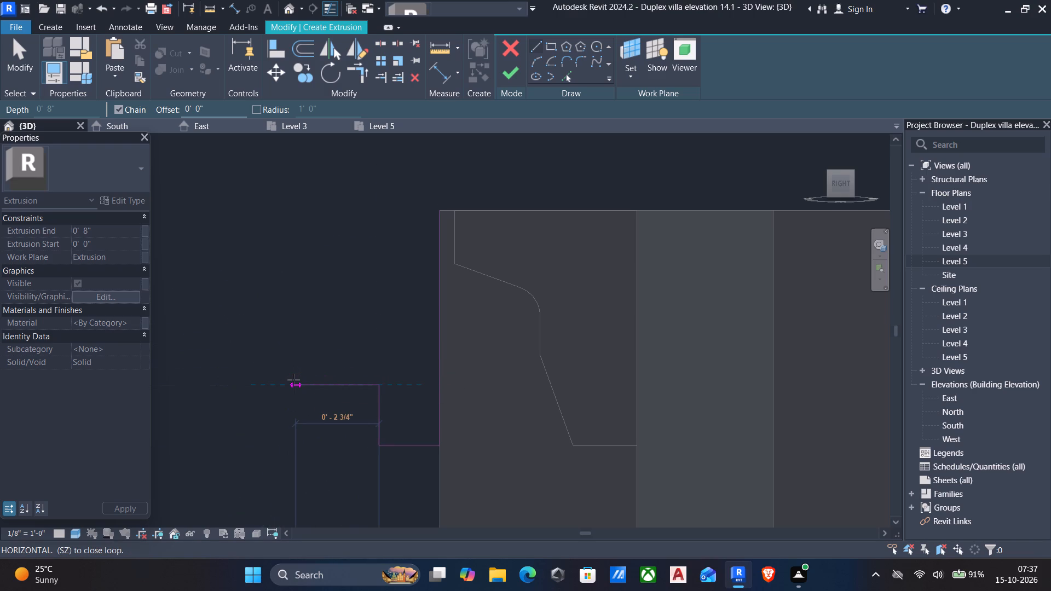
pyautogui.click(320, 380)
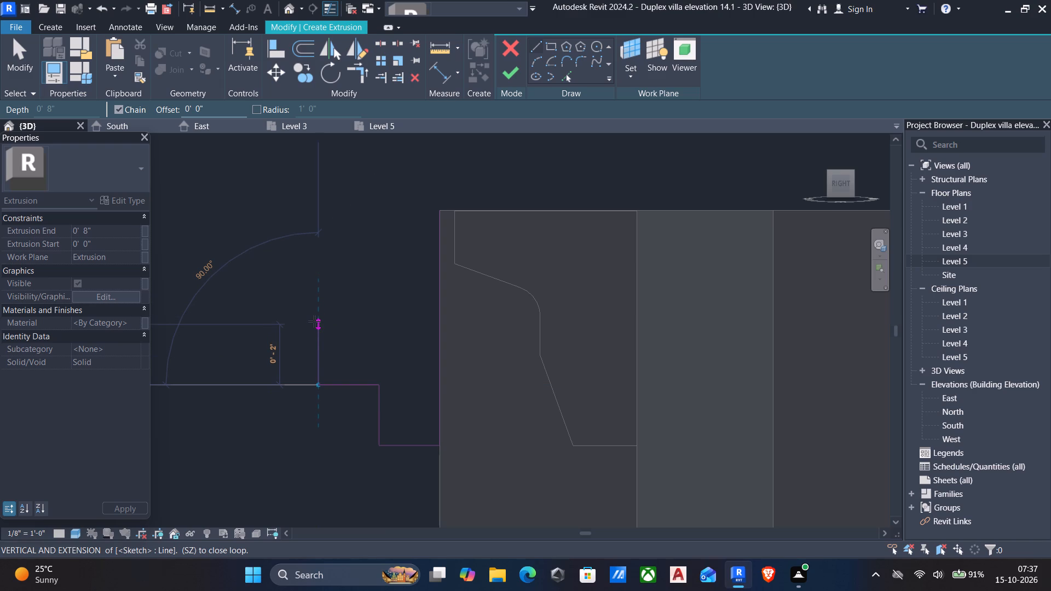
pyautogui.click(314, 322)
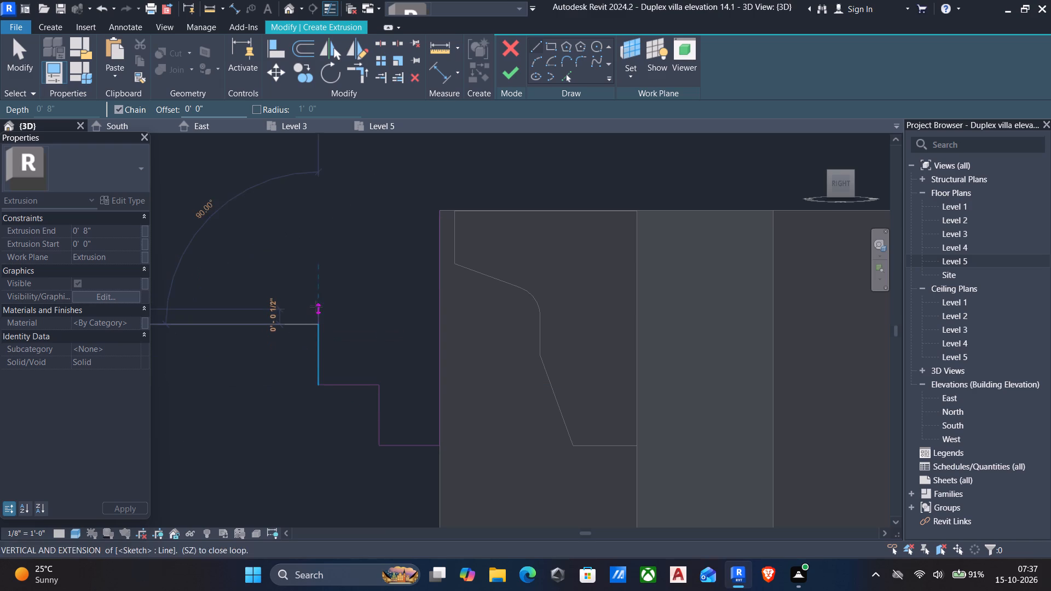
pyautogui.click(257, 322)
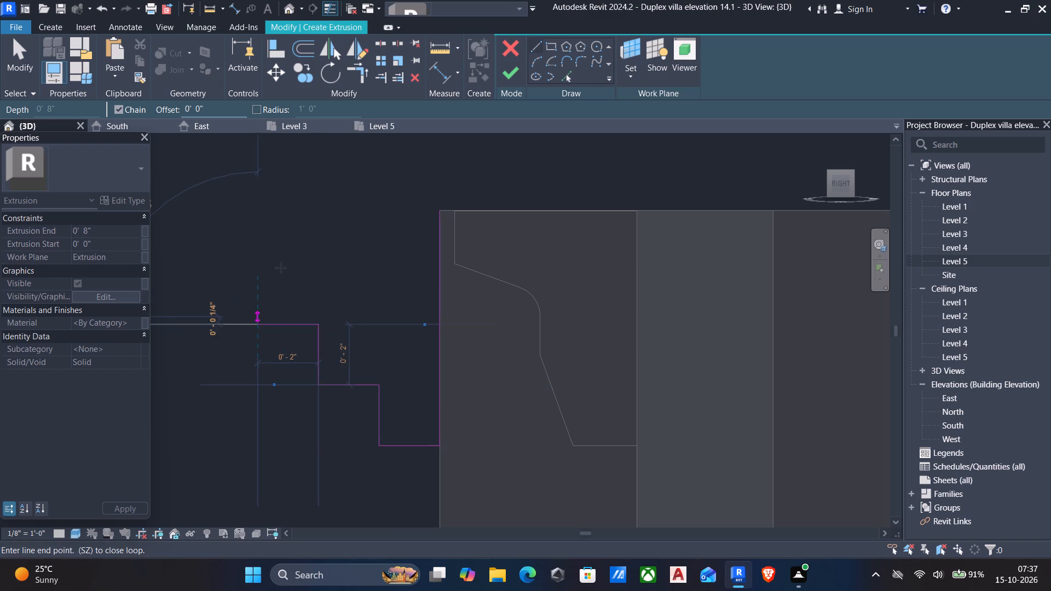
pyautogui.click(256, 206)
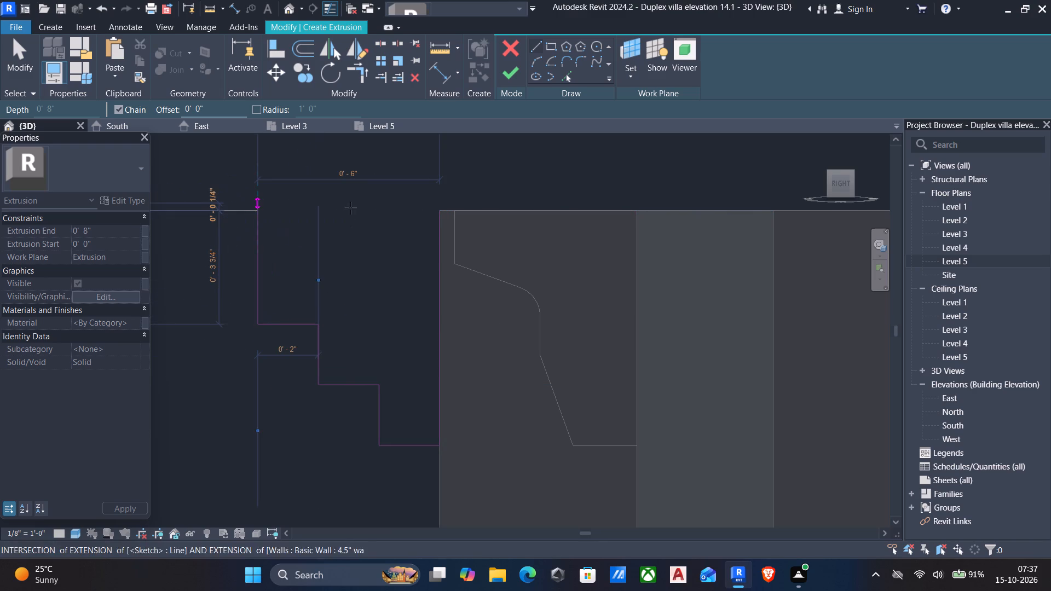
pyautogui.click(435, 211)
pyautogui.press('Escape')
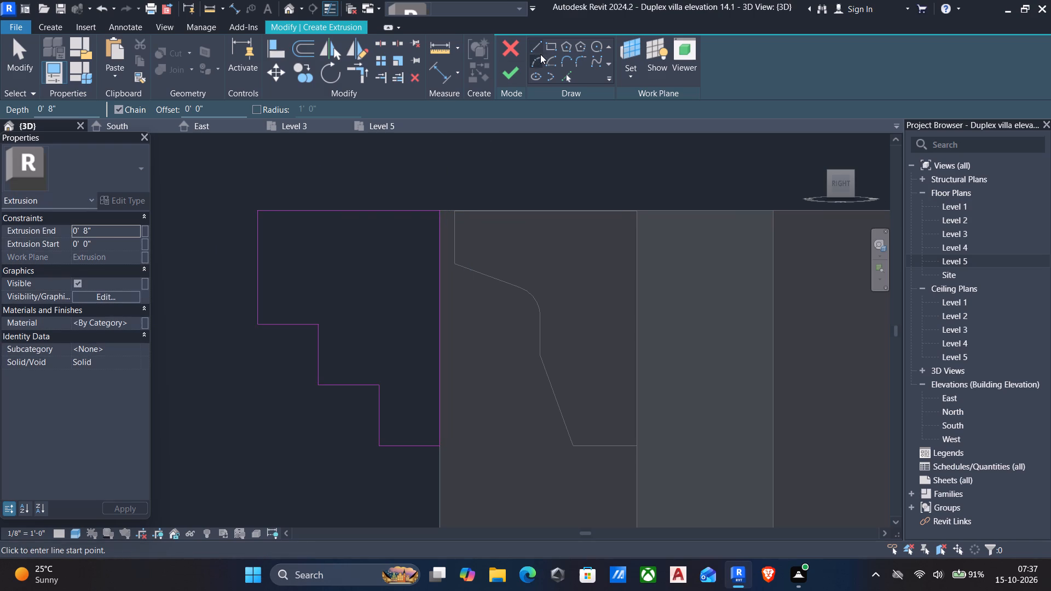
# Fillet the profile's two inner step corners at about 1" and 7/8" radius, and finish the sketch as an 8" deep extrusion.
pyautogui.click(580, 57)
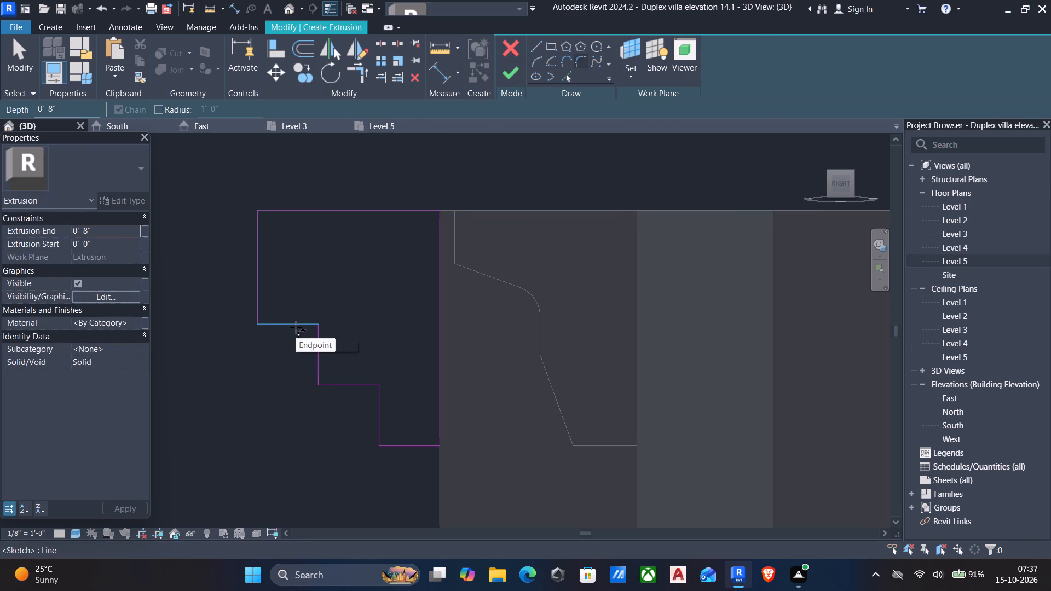
pyautogui.click(296, 327)
pyautogui.click(314, 337)
pyautogui.scroll(5, 314, 339)
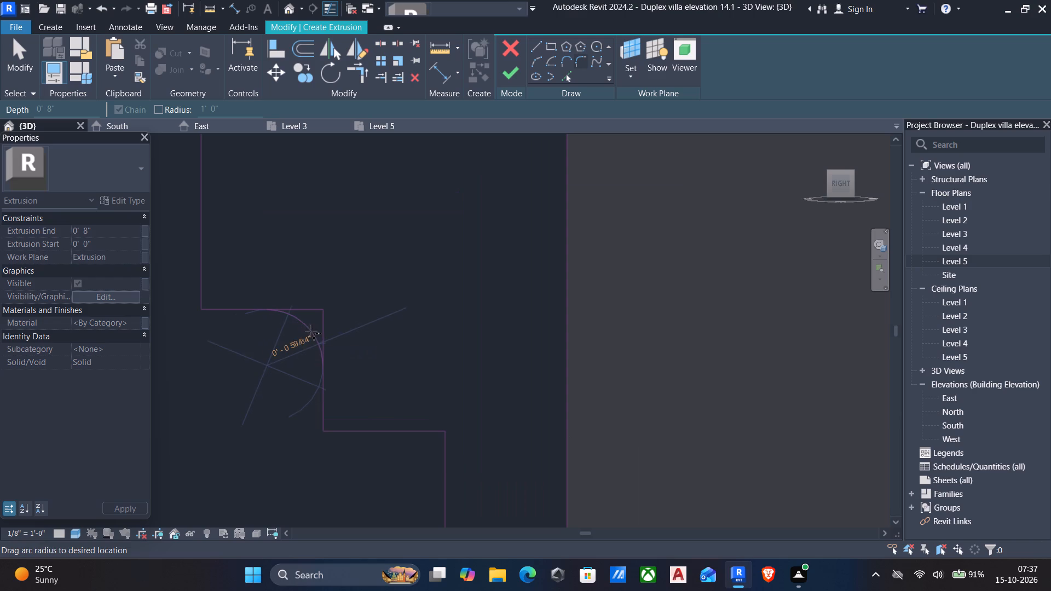
pyautogui.click(311, 331)
pyautogui.click(403, 431)
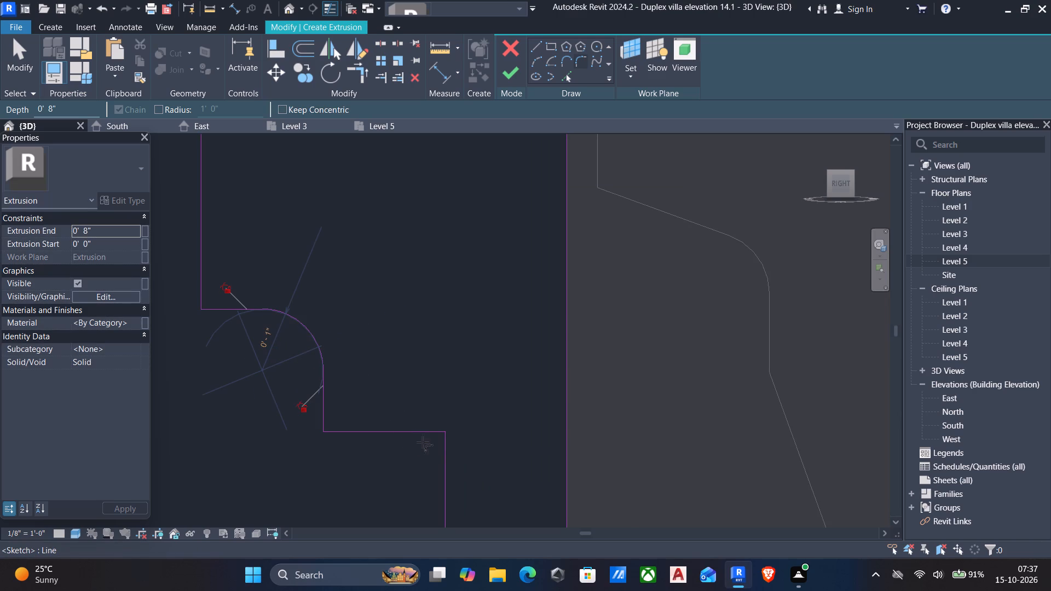
pyautogui.click(440, 451)
pyautogui.scroll(4, 432, 449)
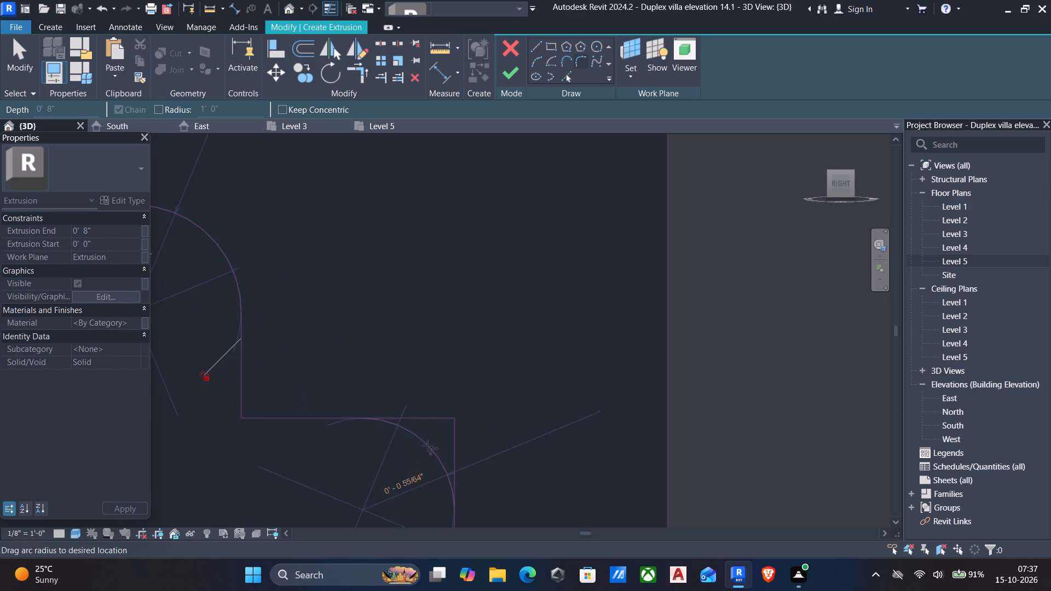
pyautogui.click(428, 445)
pyautogui.scroll(-6, 420, 457)
pyautogui.scroll(-5, 424, 388)
pyautogui.moveTo(426, 384); pyautogui.dragTo(428, 373, button='middle')
pyautogui.moveTo(429, 358); pyautogui.dragTo(436, 332, button='middle')
pyautogui.scroll(3, 438, 358)
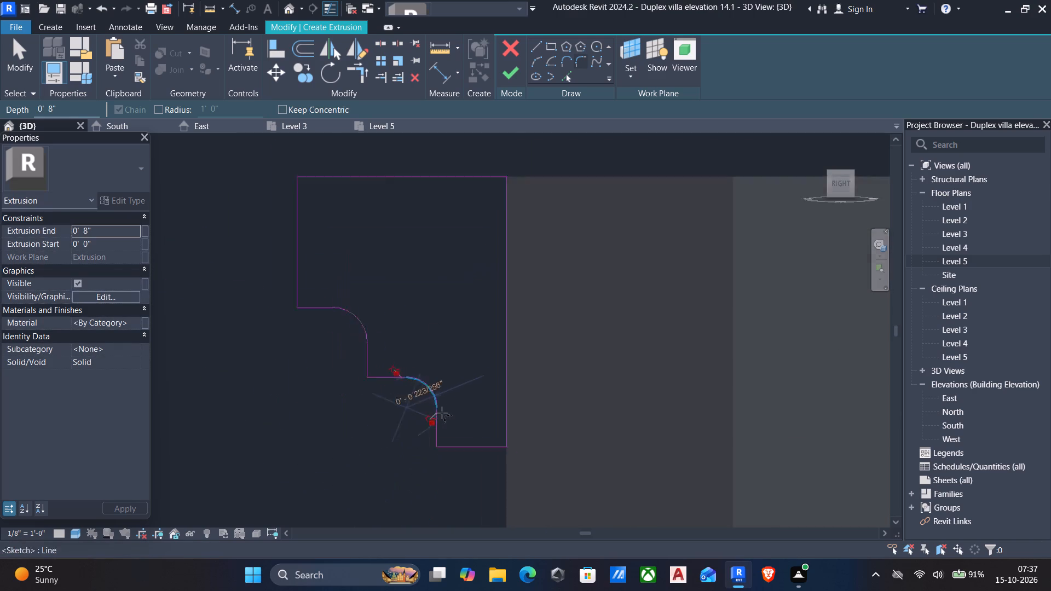
pyautogui.scroll(3, 442, 413)
pyautogui.press('Escape')
pyautogui.moveTo(415, 302); pyautogui.dragTo(477, 336, button='middle')
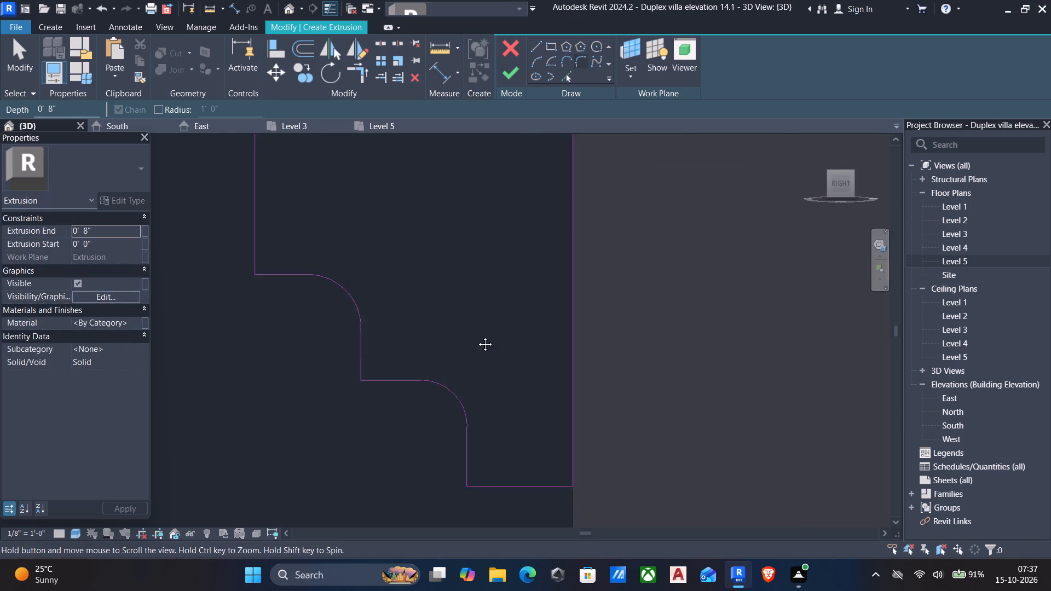
pyautogui.moveTo(477, 336); pyautogui.dragTo(518, 362, button='middle')
pyautogui.scroll(-4, 497, 325)
pyautogui.moveTo(488, 310); pyautogui.dragTo(480, 363, button='middle')
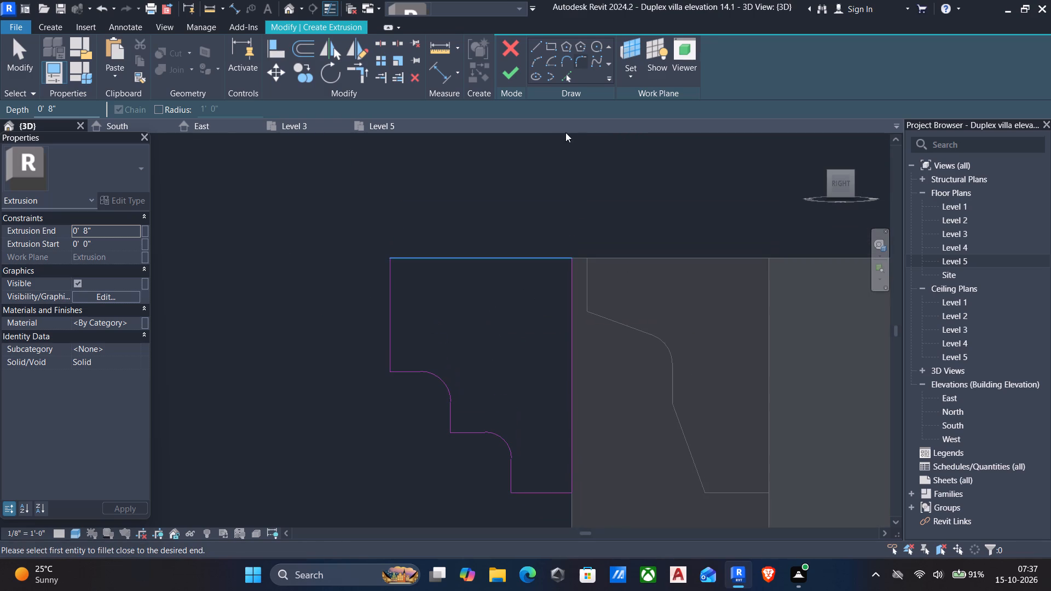
pyautogui.click(516, 68)
# Align the new stepped moulding's inner end with the entrance panel's outer side face next to the hipped roof.
pyautogui.scroll(-2, 498, 249)
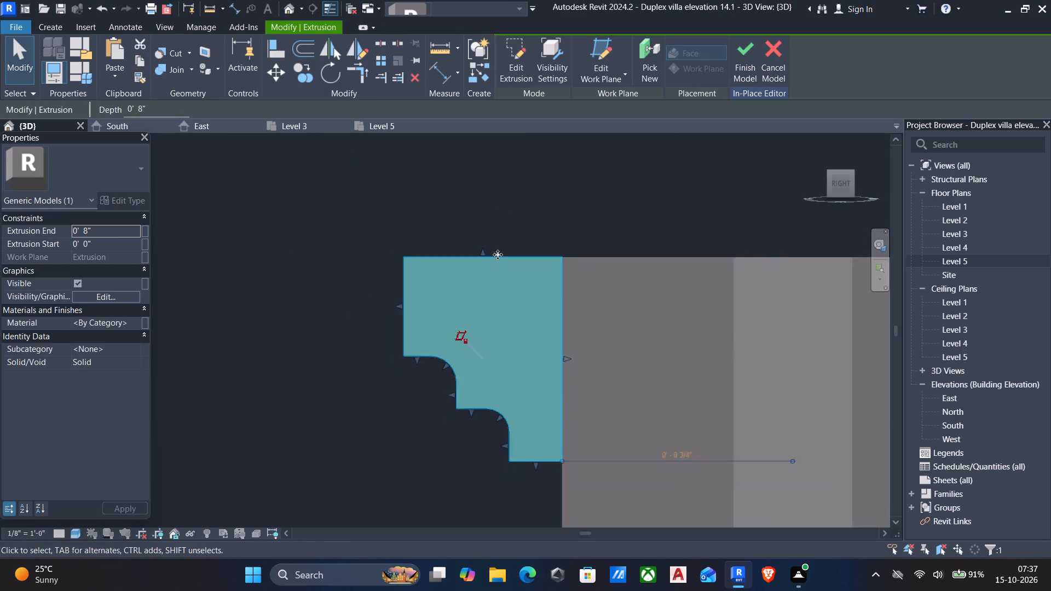
pyautogui.scroll(-4, 498, 254)
pyautogui.keyDown('shift'); pyautogui.scroll(-6, 522, 329); pyautogui.keyUp('shift')
pyautogui.keyDown('shift'); pyautogui.click(569, 362); pyautogui.keyUp('shift')
pyautogui.keyDown('shift'); pyautogui.moveTo(448, 301); pyautogui.dragTo(452, 325, button='middle'); pyautogui.keyUp('shift')
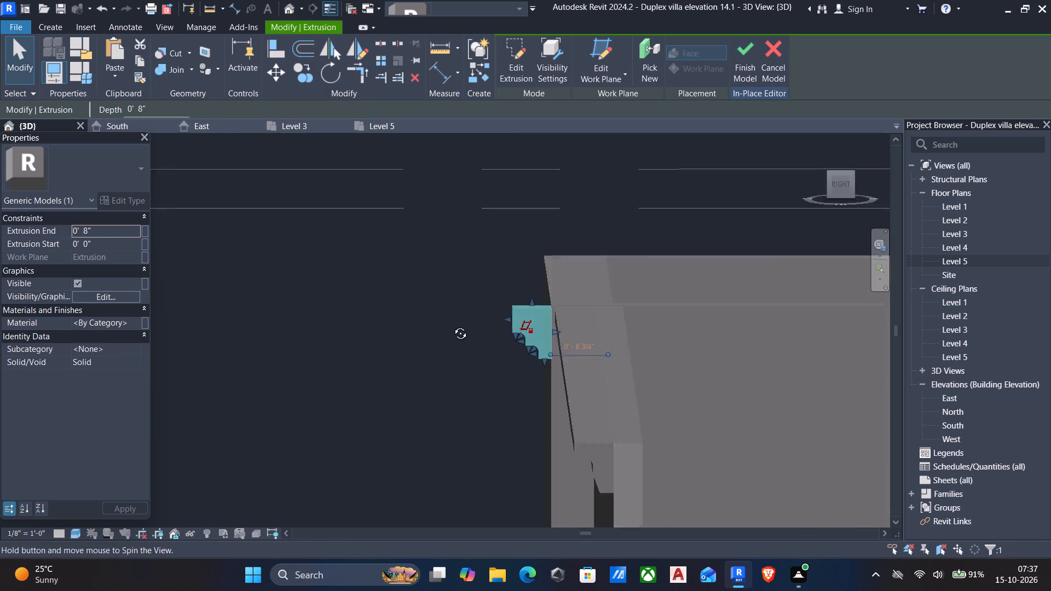
pyautogui.keyDown('shift'); pyautogui.moveTo(452, 325); pyautogui.dragTo(468, 339, button='middle'); pyautogui.keyUp('shift')
pyautogui.keyDown('shift'); pyautogui.moveTo(472, 343); pyautogui.dragTo(575, 355, button='middle'); pyautogui.keyUp('shift')
pyautogui.scroll(-7, 486, 316)
pyautogui.moveTo(492, 312); pyautogui.dragTo(509, 314, button='middle')
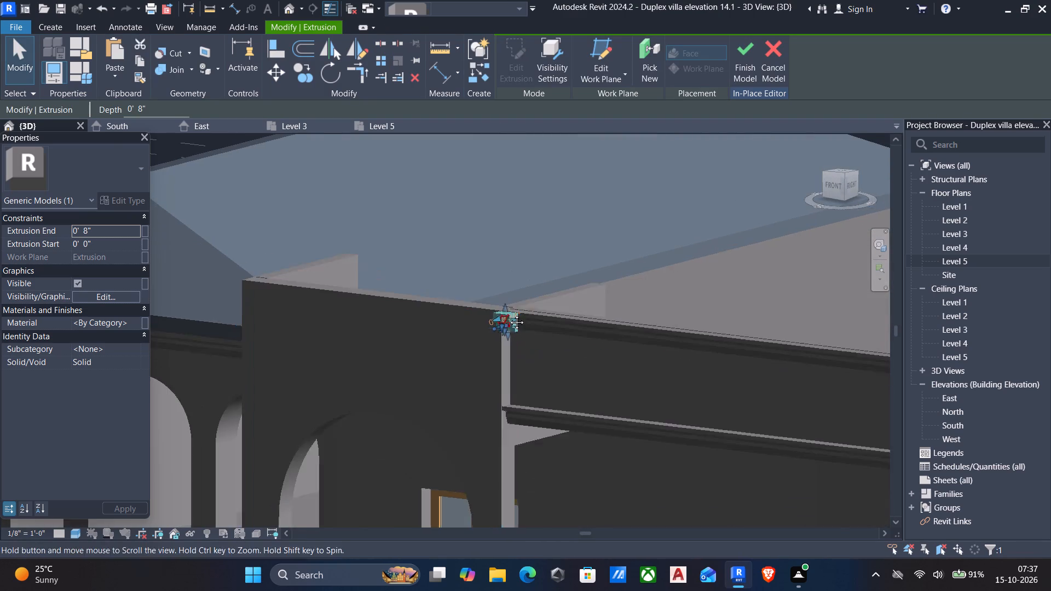
pyautogui.moveTo(509, 314); pyautogui.dragTo(517, 316, button='middle')
pyautogui.scroll(-5, 585, 344)
pyautogui.keyDown('shift'); pyautogui.moveTo(504, 337); pyautogui.dragTo(512, 354, button='middle'); pyautogui.keyUp('shift')
pyautogui.keyDown('shift'); pyautogui.moveTo(580, 363); pyautogui.dragTo(589, 363, button='middle'); pyautogui.keyUp('shift')
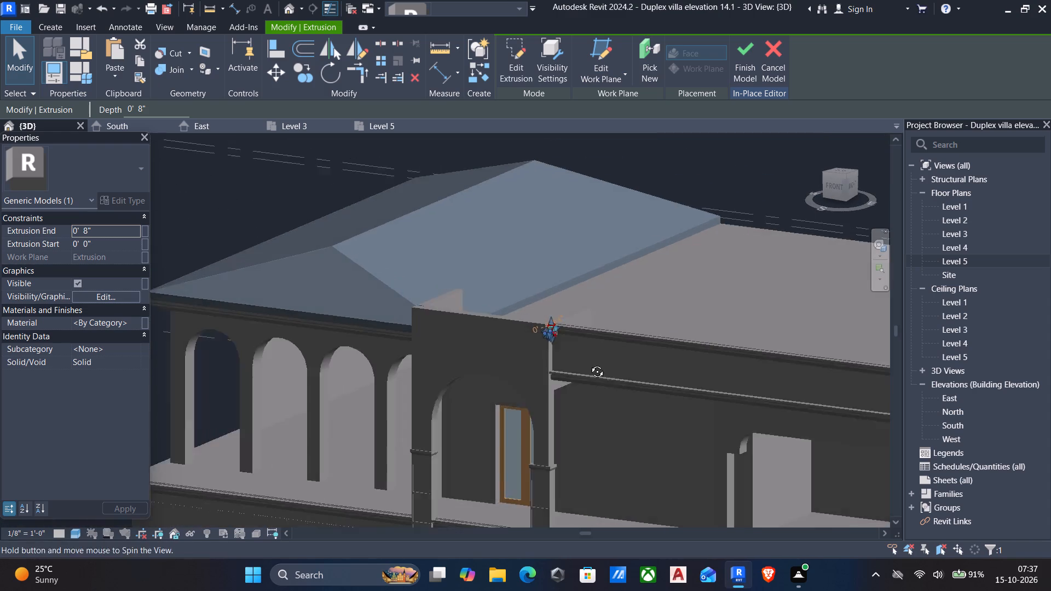
pyautogui.keyDown('shift'); pyautogui.moveTo(589, 363); pyautogui.dragTo(598, 363, button='middle'); pyautogui.keyUp('shift')
pyautogui.scroll(-5, 605, 354)
pyautogui.keyDown('shift'); pyautogui.moveTo(518, 349); pyautogui.dragTo(591, 366, button='middle'); pyautogui.keyUp('shift')
pyautogui.press('a')
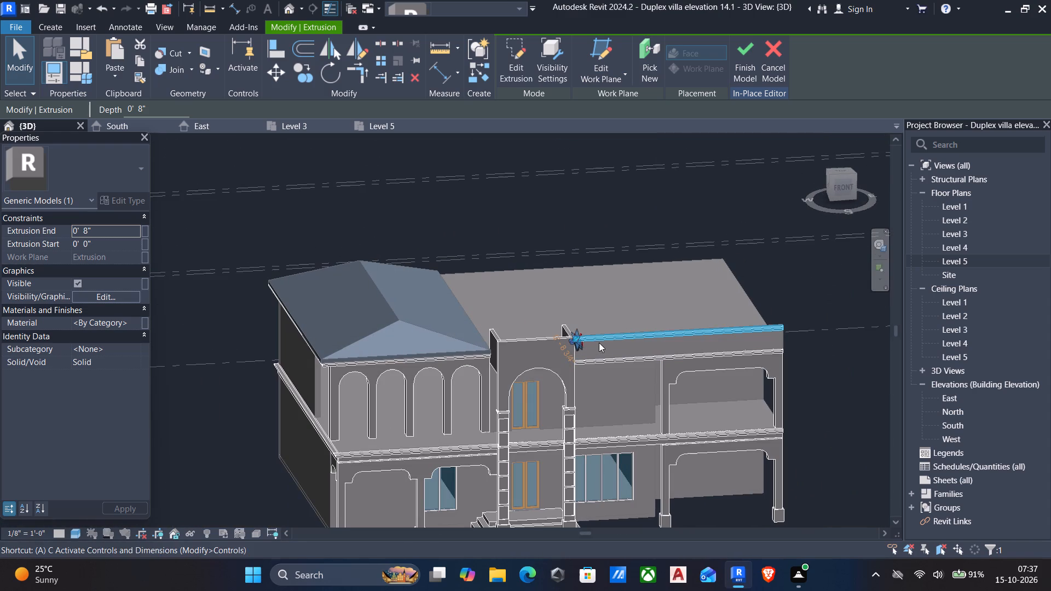
pyautogui.press('l')
pyautogui.scroll(5, 472, 347)
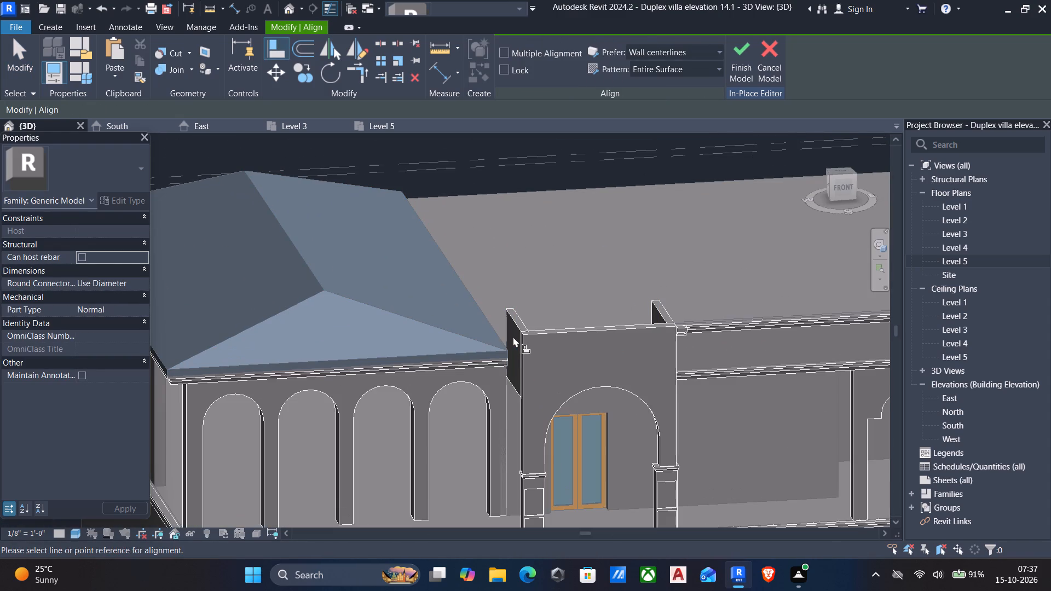
pyautogui.click(515, 329)
pyautogui.scroll(6, 692, 333)
pyautogui.scroll(-1, 685, 332)
pyautogui.scroll(3, 685, 332)
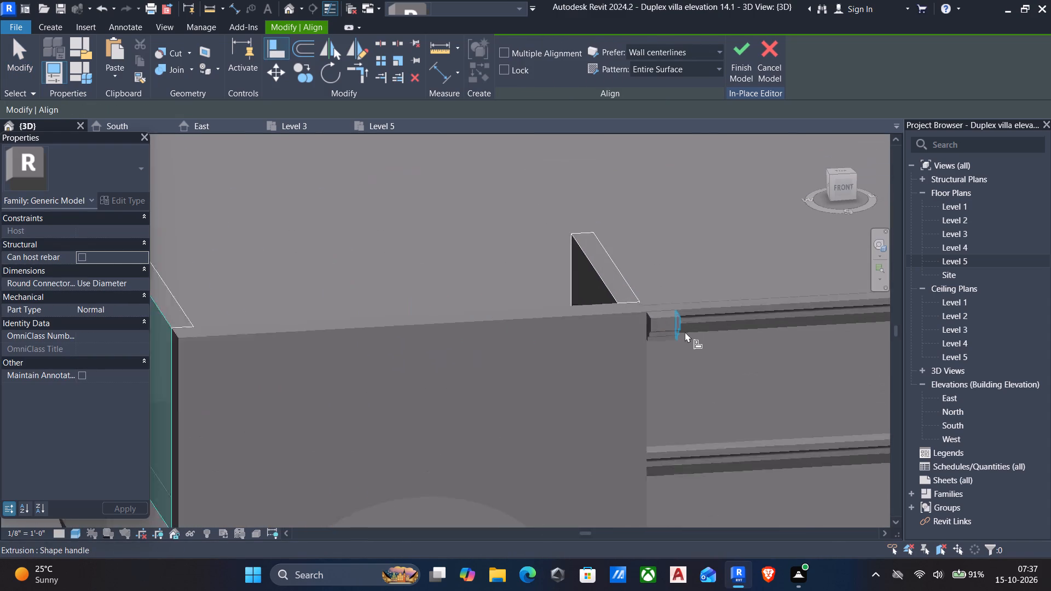
pyautogui.scroll(3, 685, 332)
pyautogui.click(631, 320)
# Align the moulding's other end, beside the front parapet's upper moulding, with the entrance panel's outer side face there.
pyautogui.scroll(-7, 639, 347)
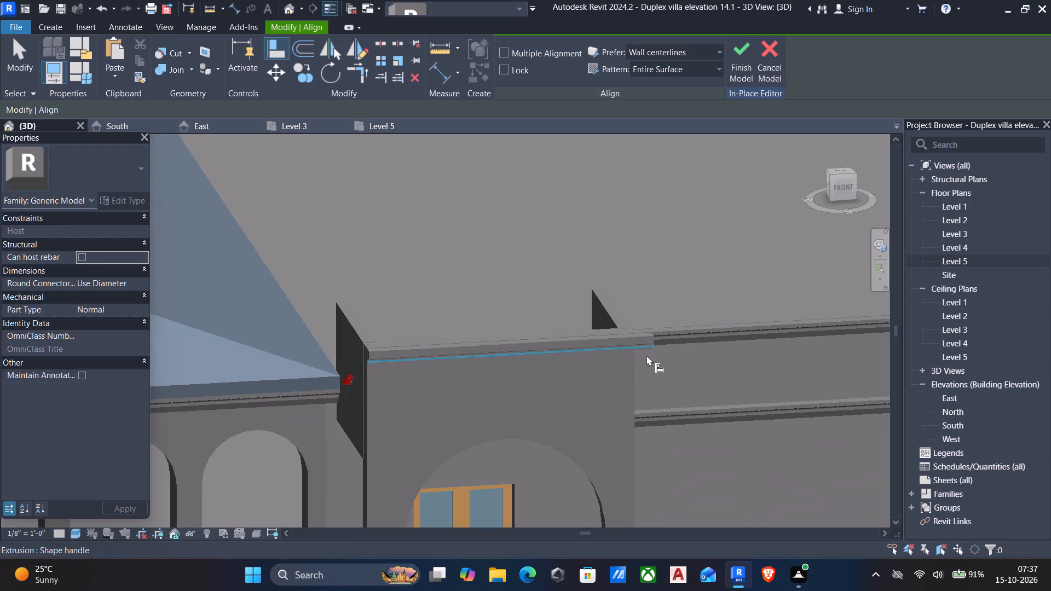
pyautogui.keyDown('shift'); pyautogui.moveTo(646, 364); pyautogui.dragTo(634, 372, button='middle'); pyautogui.keyUp('shift')
pyautogui.scroll(-6, 578, 369)
pyautogui.keyDown('shift'); pyautogui.moveTo(582, 358); pyautogui.dragTo(578, 362, button='middle'); pyautogui.keyUp('shift')
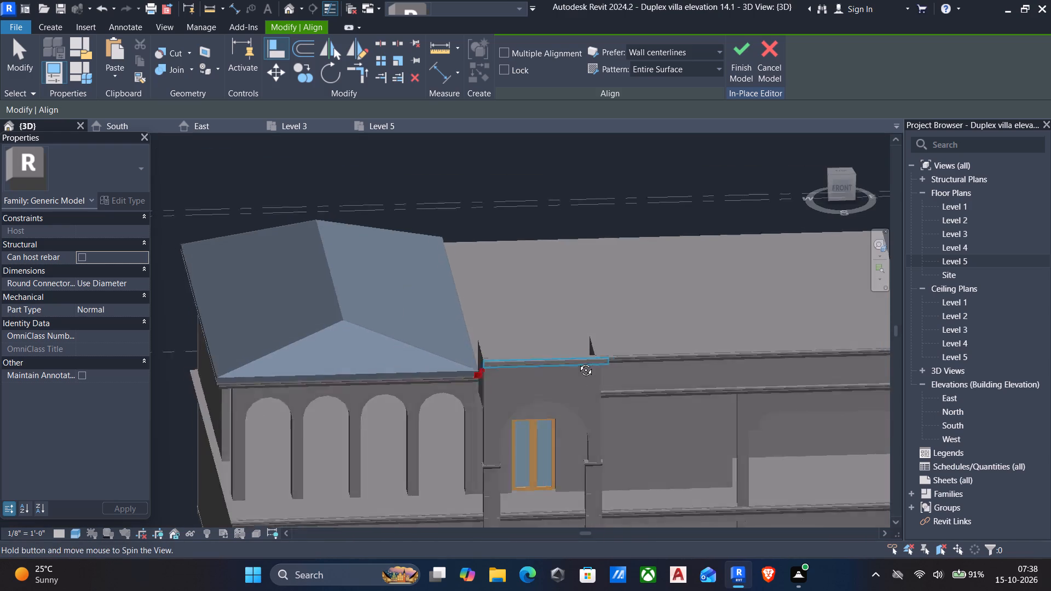
pyautogui.keyDown('shift'); pyautogui.moveTo(578, 362); pyautogui.dragTo(477, 381, button='middle'); pyautogui.keyUp('shift')
pyautogui.scroll(5, 543, 380)
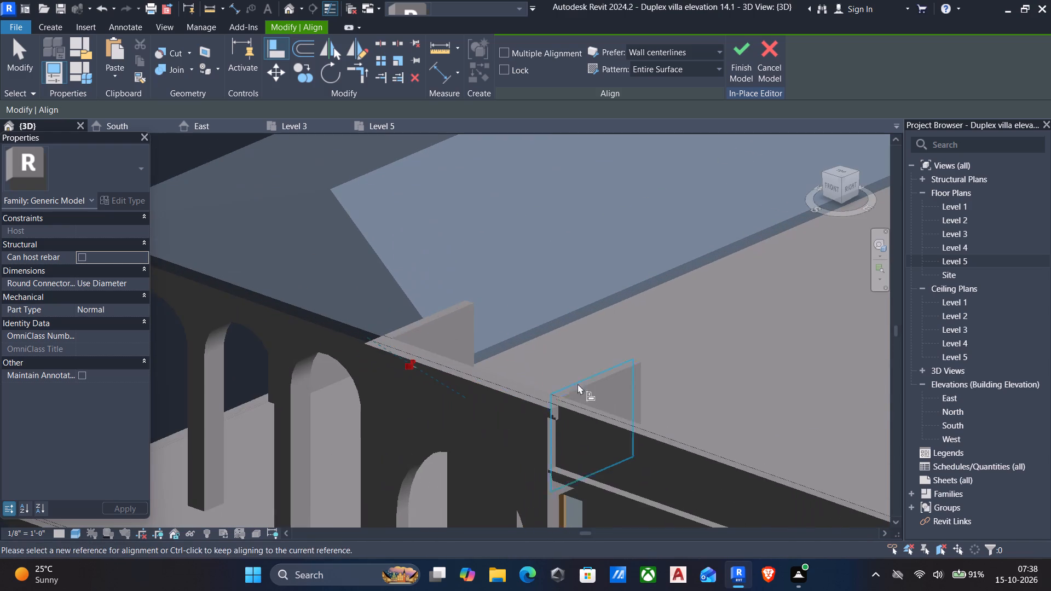
pyautogui.click(595, 386)
pyautogui.scroll(5, 588, 392)
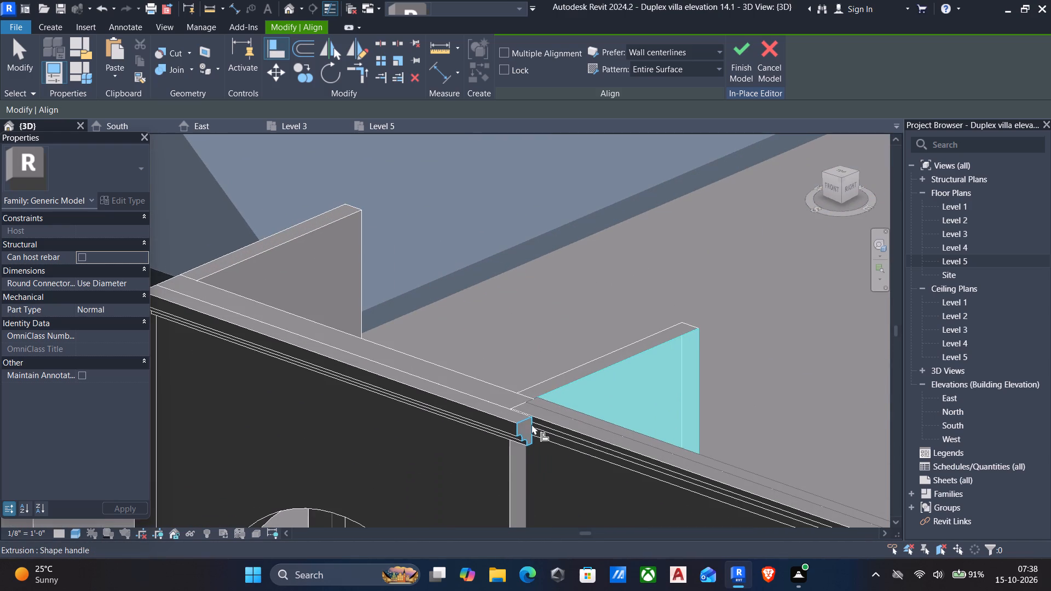
pyautogui.click(526, 426)
pyautogui.press('Escape')
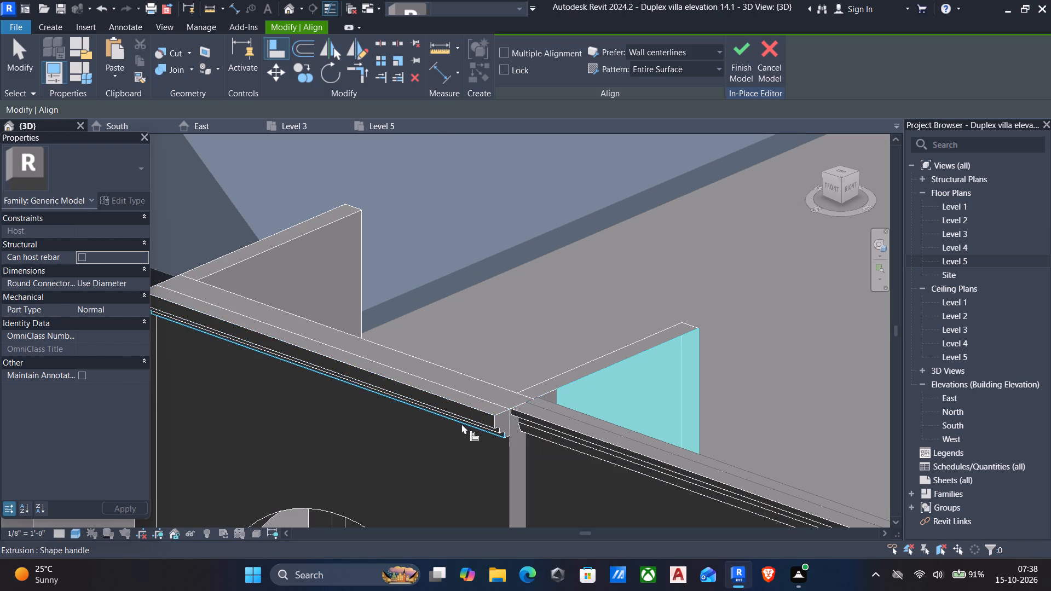
# Start a new extrusion with its work plane on the entrance panel's front face, at the hipped-roof side, and check the plane's display.
pyautogui.scroll(-5, 461, 430)
pyautogui.keyDown('shift'); pyautogui.middleClick(462, 434); pyautogui.keyUp('shift')
pyautogui.keyDown('shift'); pyautogui.moveTo(463, 436); pyautogui.dragTo(686, 392, button='middle'); pyautogui.keyUp('shift')
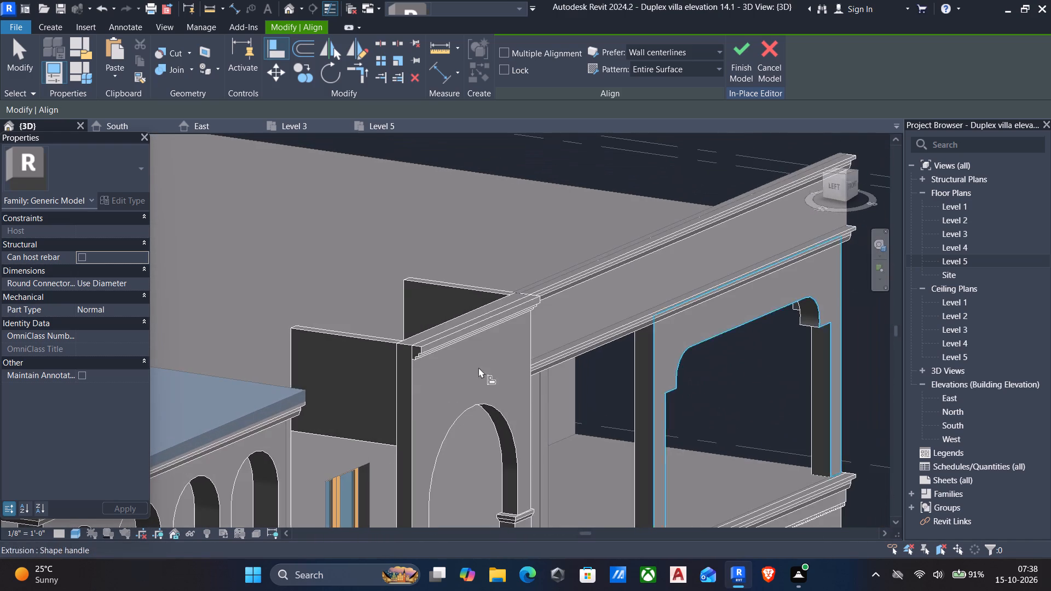
pyautogui.scroll(4, 365, 362)
pyautogui.moveTo(367, 345); pyautogui.dragTo(454, 386, button='middle')
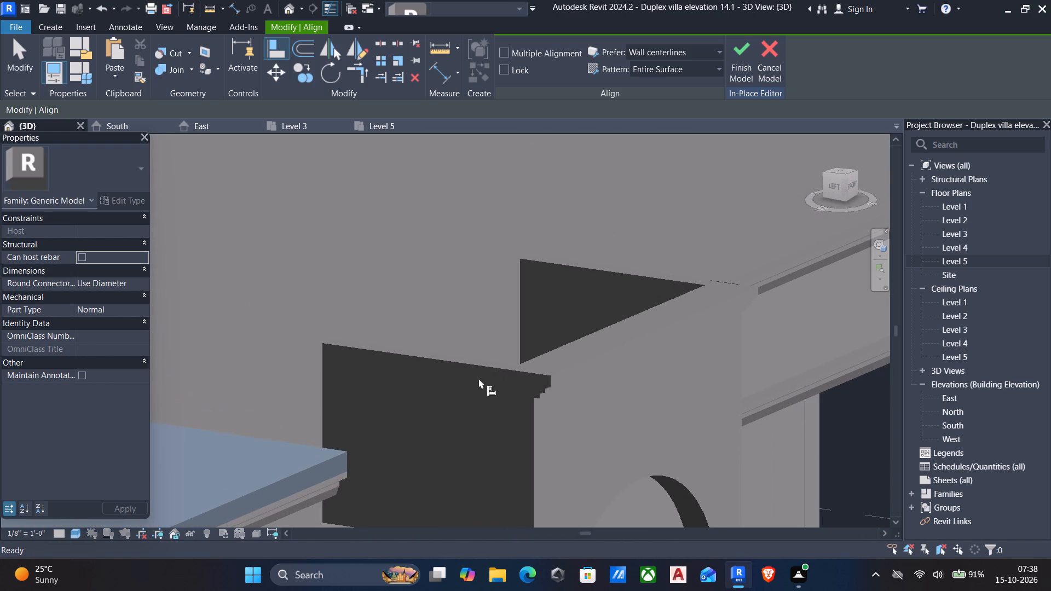
pyautogui.scroll(4, 540, 384)
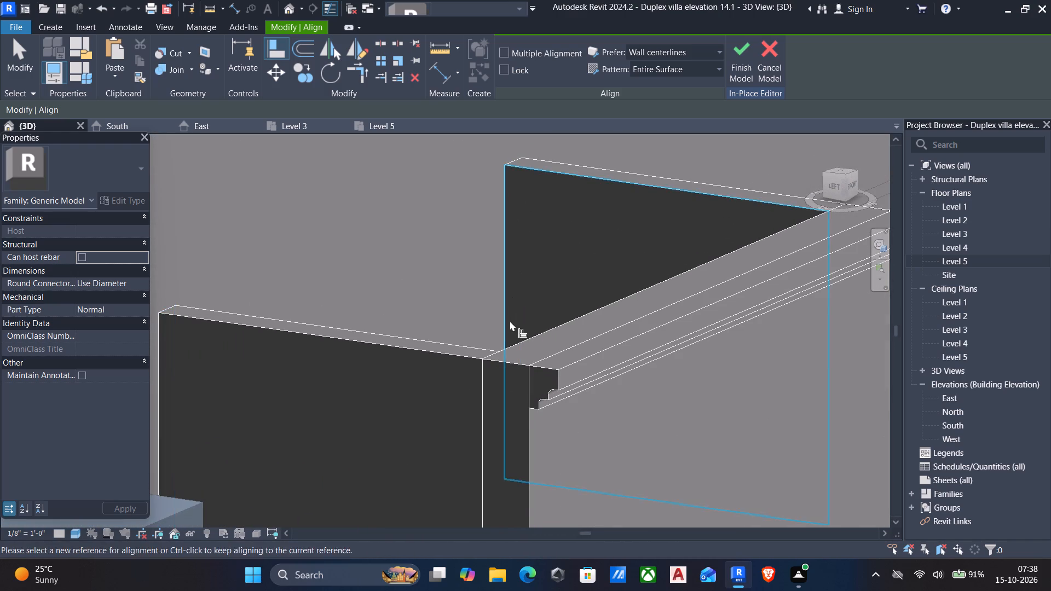
pyautogui.scroll(1, 510, 321)
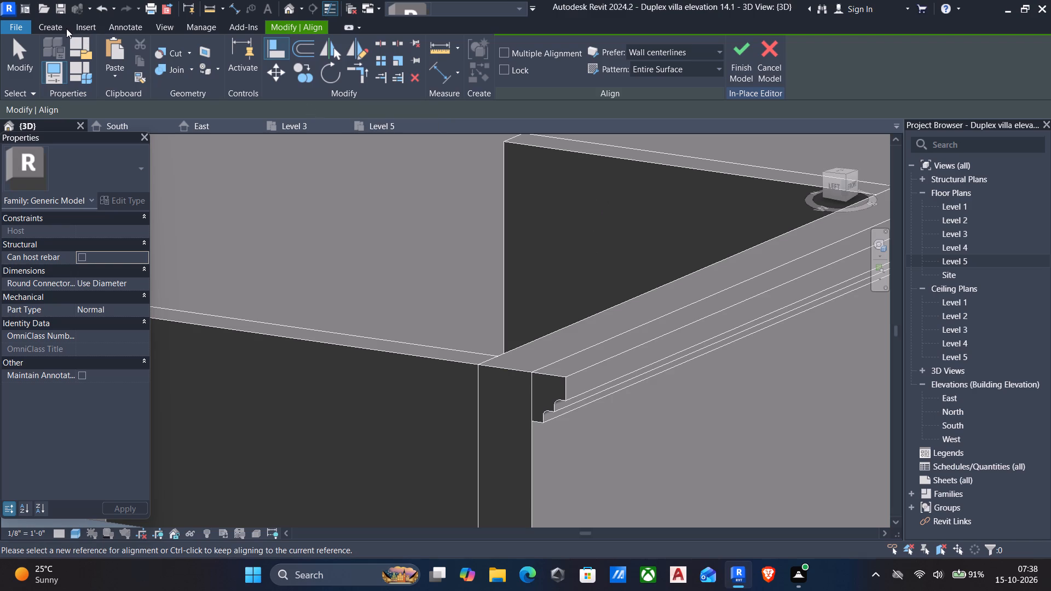
pyautogui.click(63, 27)
pyautogui.click(116, 56)
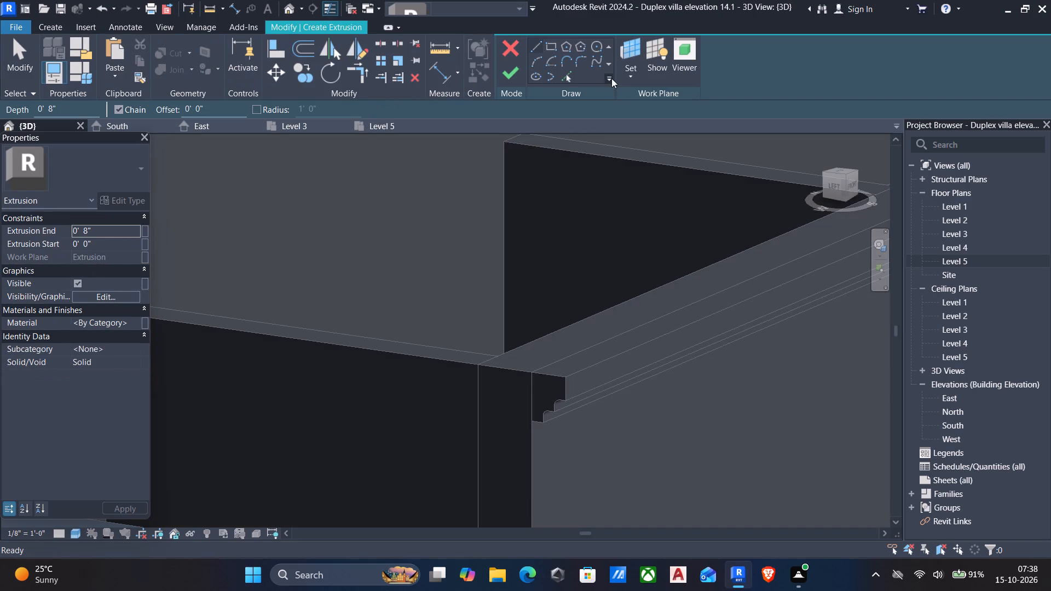
pyautogui.click(621, 78)
pyautogui.click(649, 130)
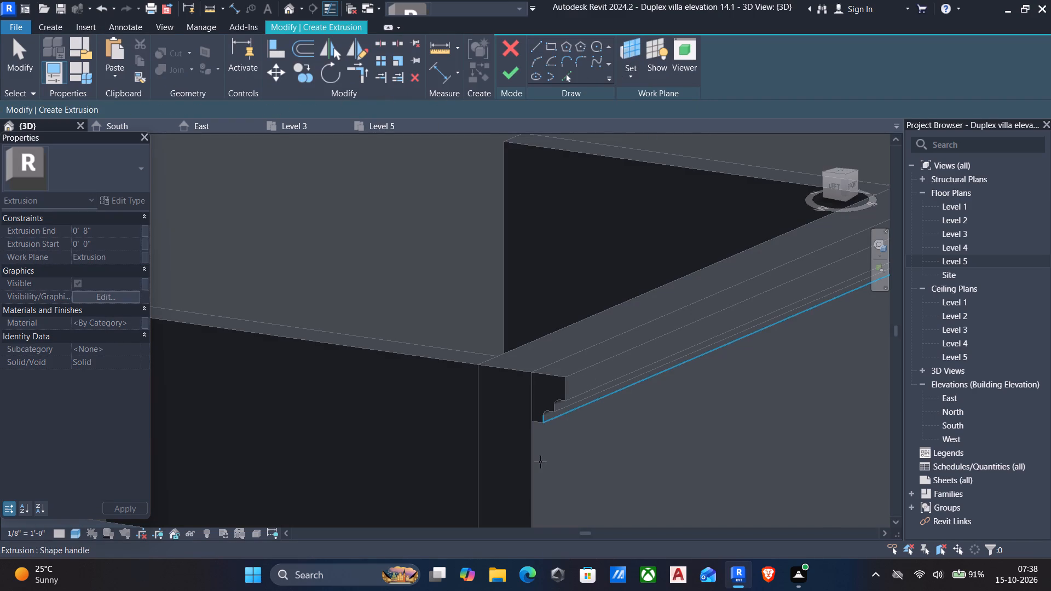
pyautogui.keyDown('shift'); pyautogui.moveTo(539, 464); pyautogui.dragTo(500, 450, button='middle'); pyautogui.keyUp('shift')
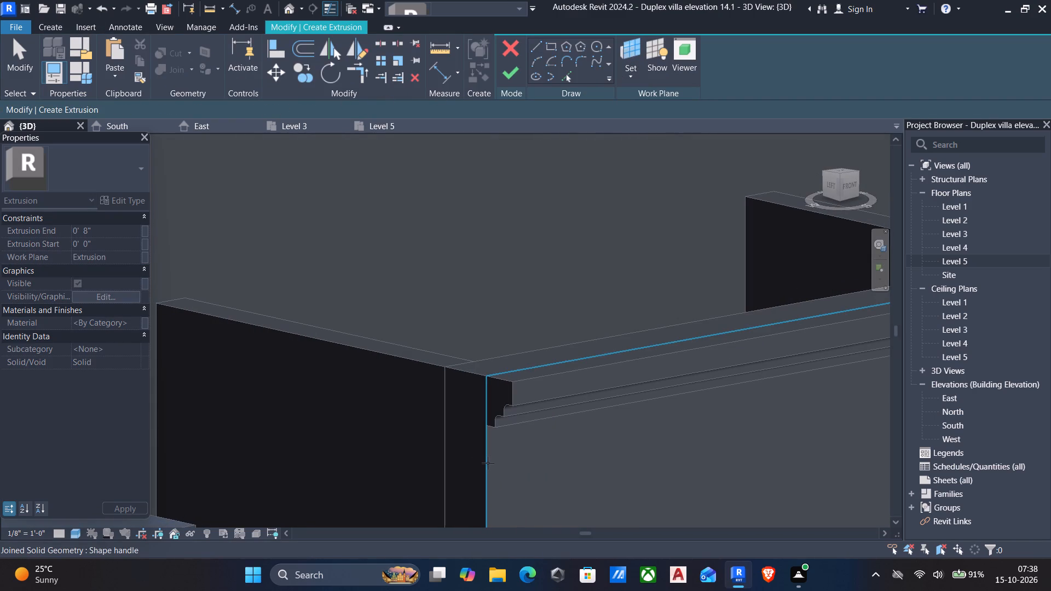
pyautogui.click(488, 463)
pyautogui.moveTo(505, 364); pyautogui.dragTo(489, 371, button='middle')
pyautogui.scroll(-3, 485, 345)
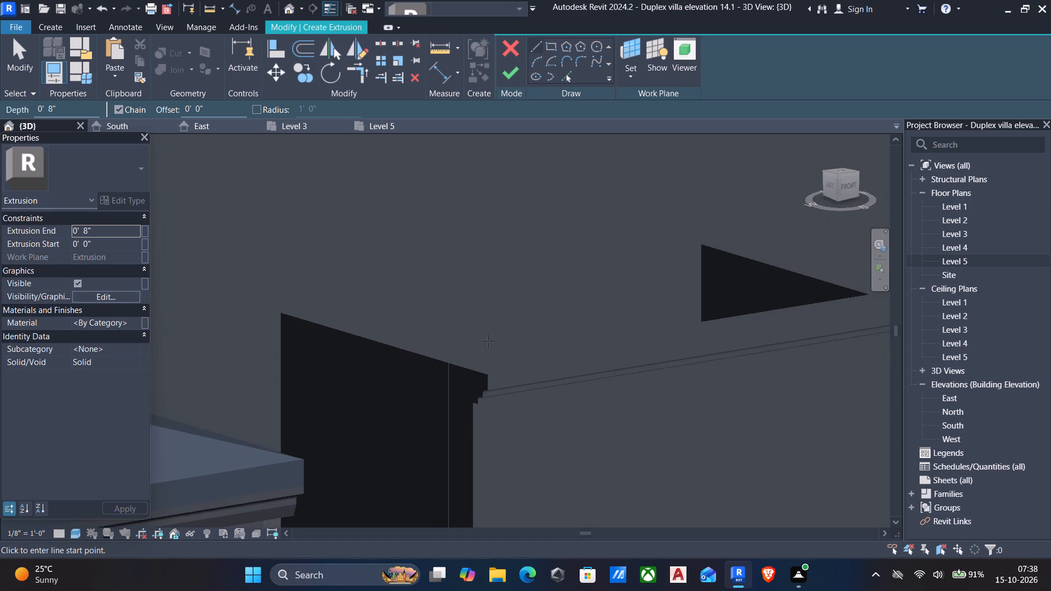
pyautogui.click(648, 43)
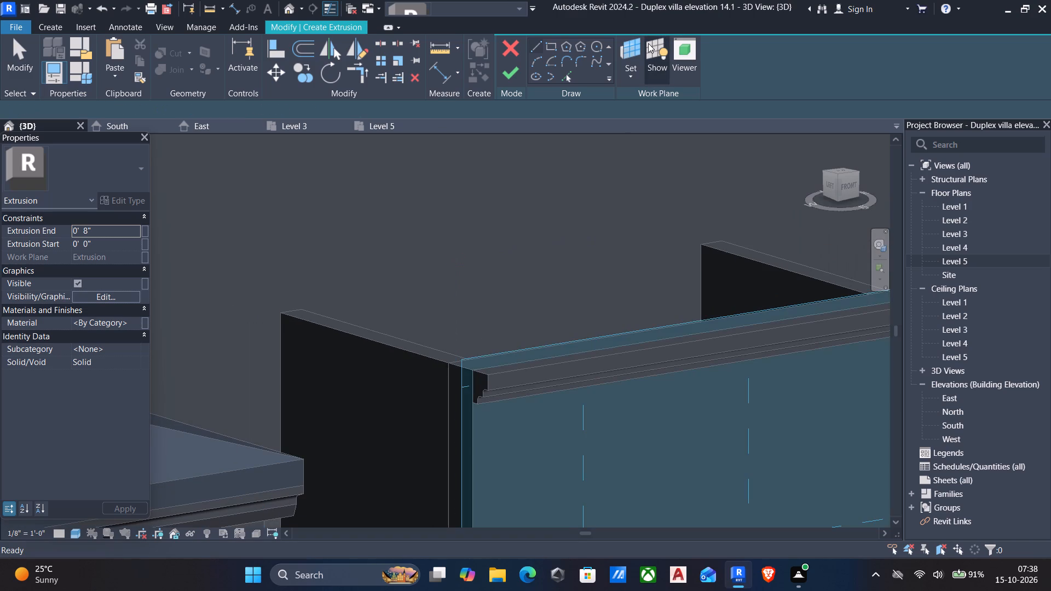
pyautogui.click(648, 43)
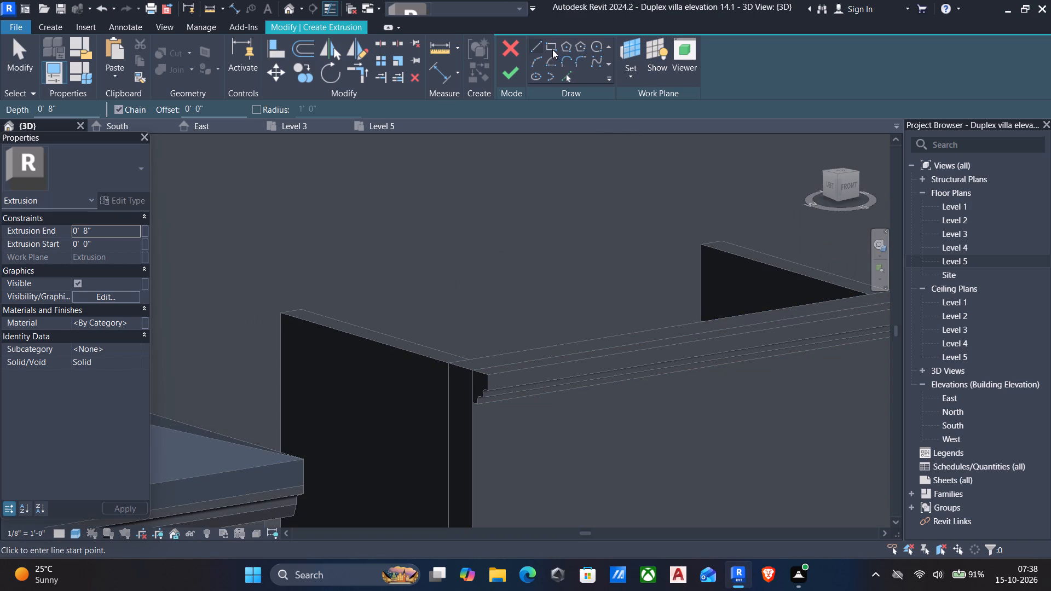
# Sketch a closed stepped profile outward from the entrance panel's top corner on the hipped-roof side, 7 3/4" high and 6" wide, with 2" steps.
pyautogui.click(537, 47)
pyautogui.click(846, 189)
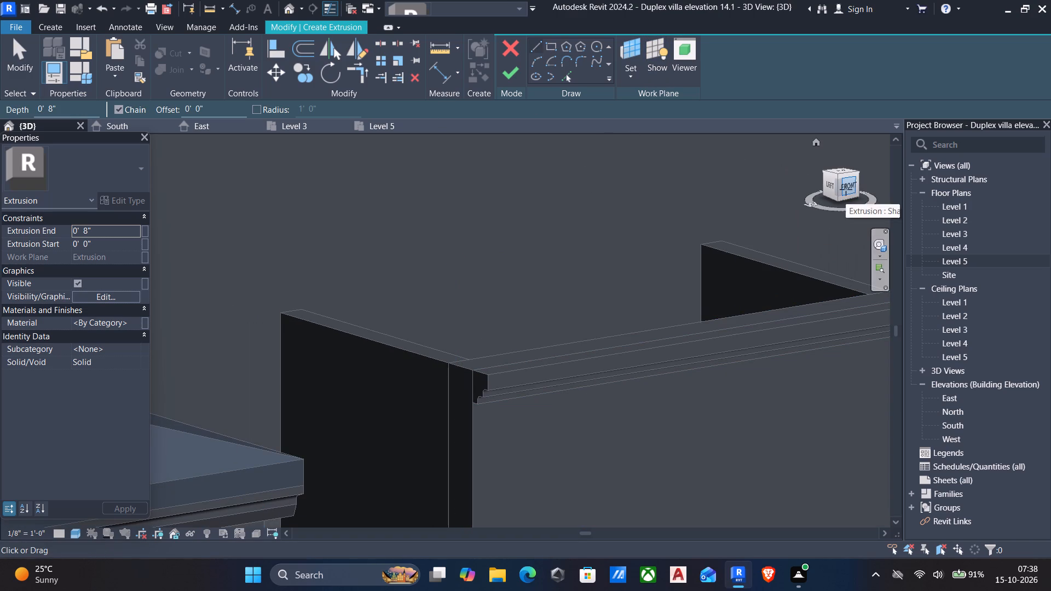
pyautogui.scroll(5, 547, 396)
pyautogui.scroll(4, 348, 241)
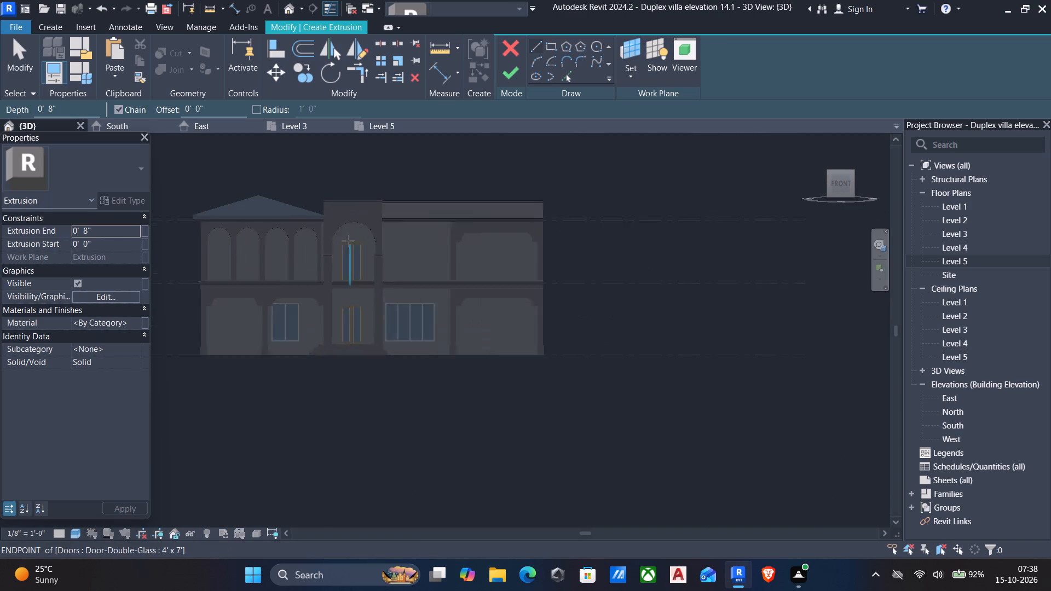
pyautogui.scroll(2, 348, 241)
pyautogui.scroll(11, 328, 186)
pyautogui.moveTo(308, 183); pyautogui.dragTo(391, 376, button='middle')
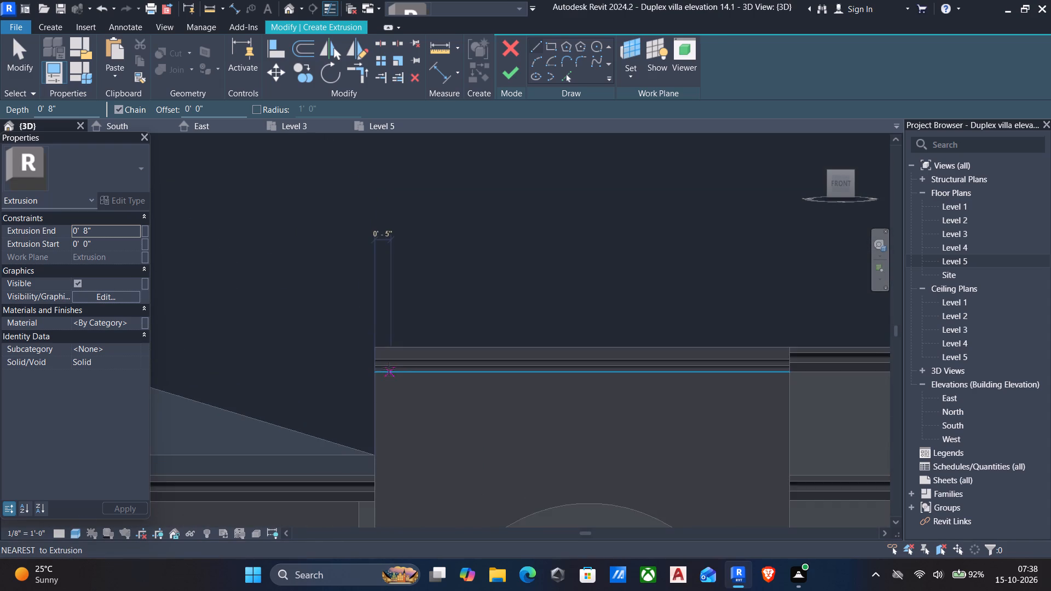
pyautogui.scroll(18, 381, 364)
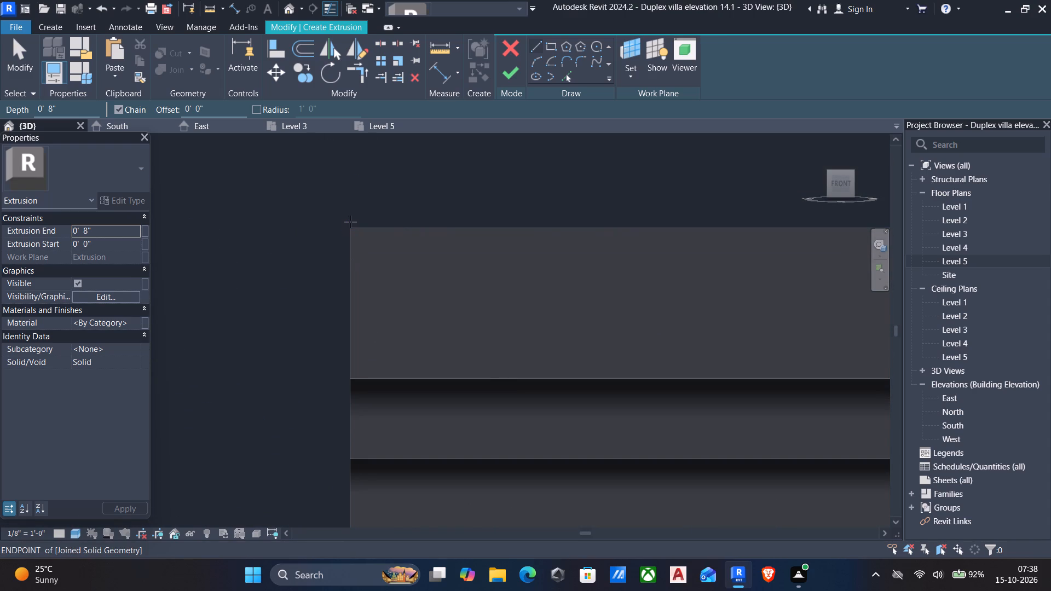
pyautogui.click(345, 231)
pyautogui.moveTo(355, 410); pyautogui.dragTo(356, 320, button='middle')
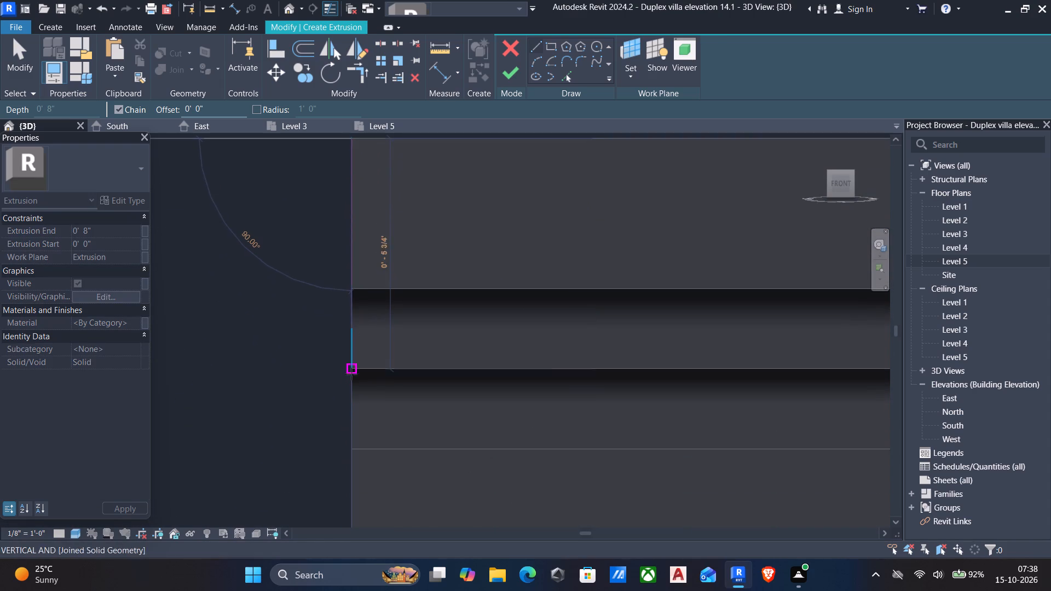
pyautogui.moveTo(351, 381); pyautogui.dragTo(362, 311, button='middle')
pyautogui.scroll(-5, 362, 314)
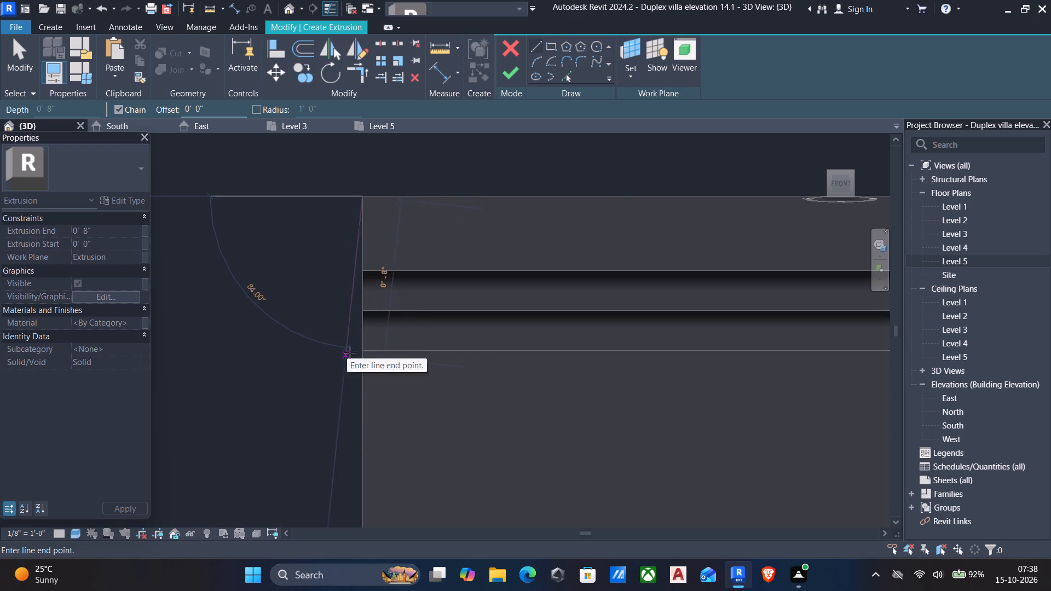
pyautogui.click(364, 352)
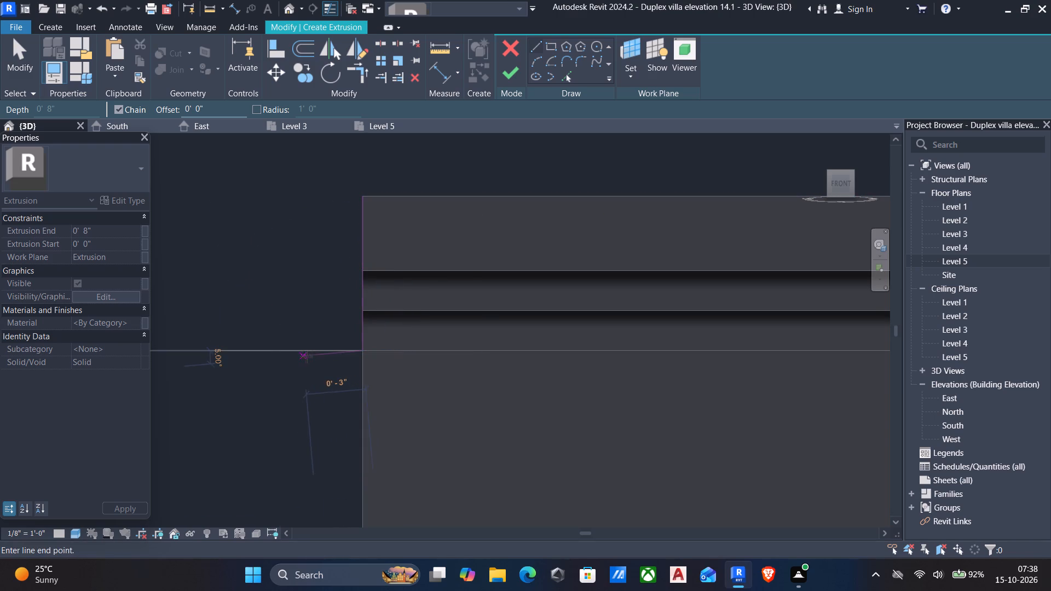
pyautogui.click(322, 353)
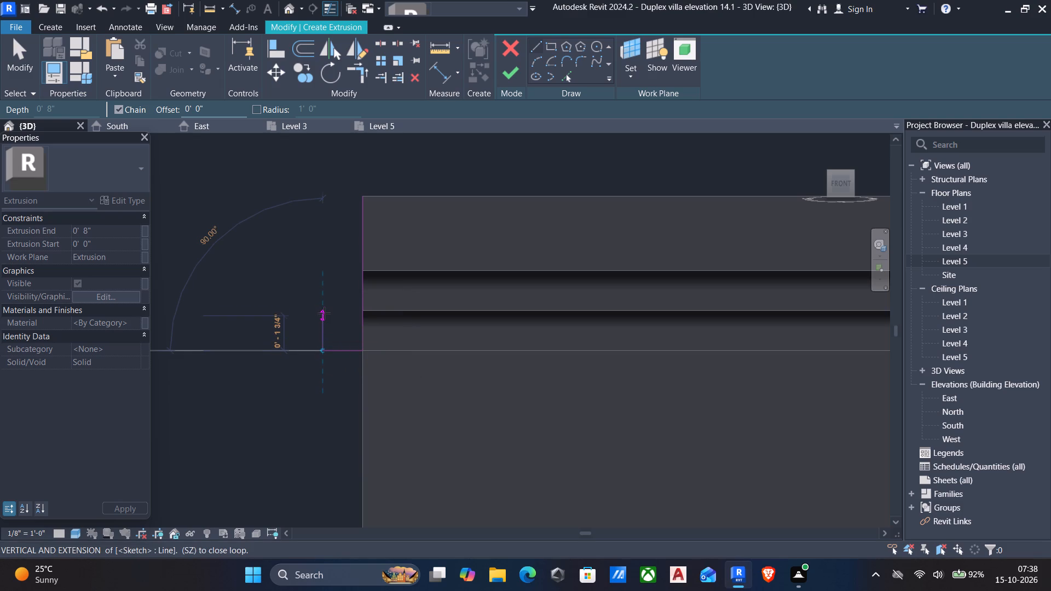
pyautogui.click(324, 313)
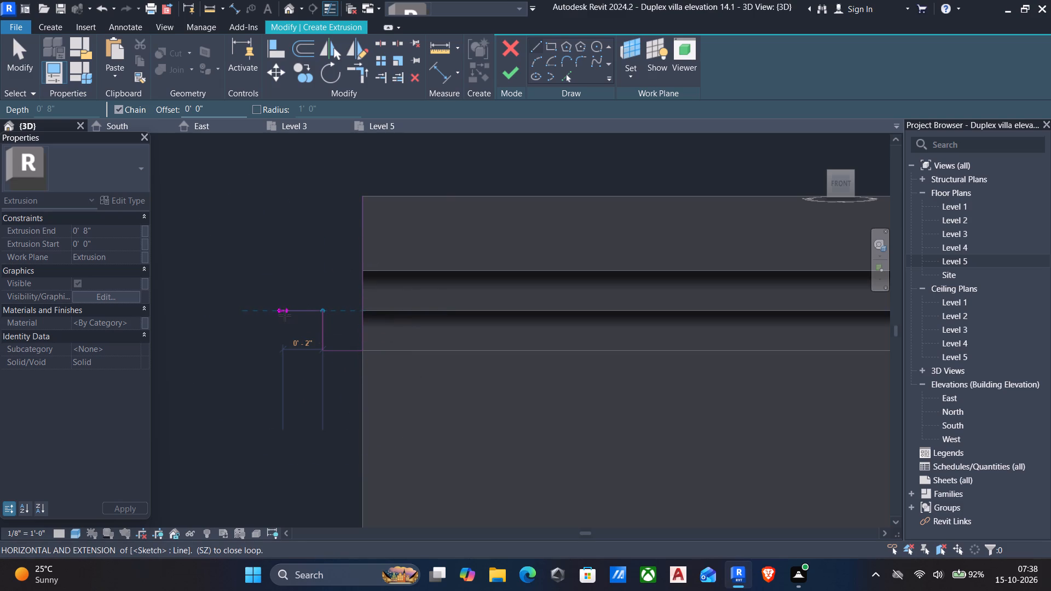
pyautogui.click(281, 315)
pyautogui.click(288, 271)
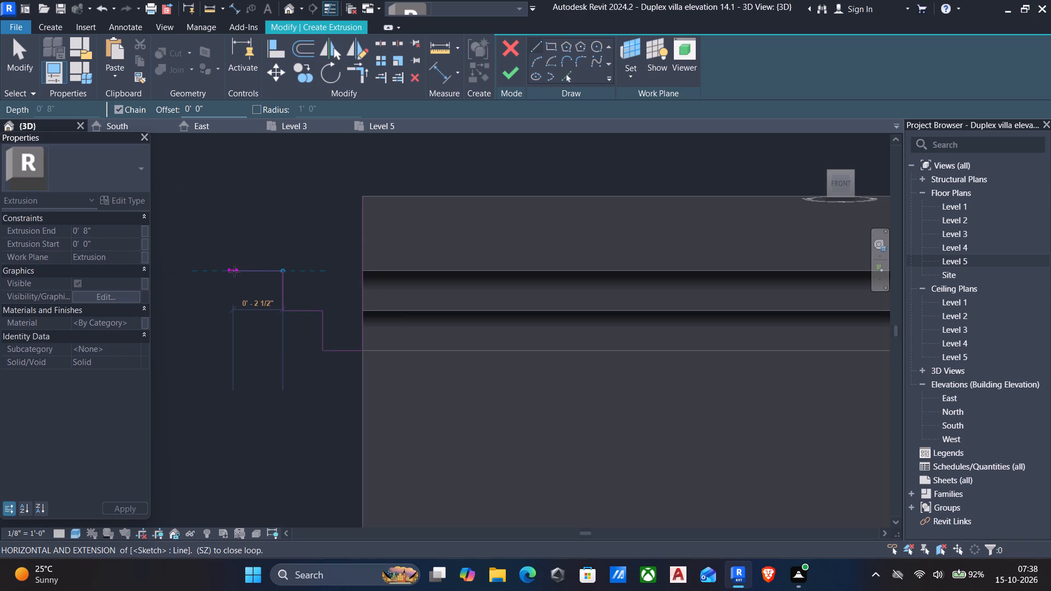
pyautogui.click(242, 271)
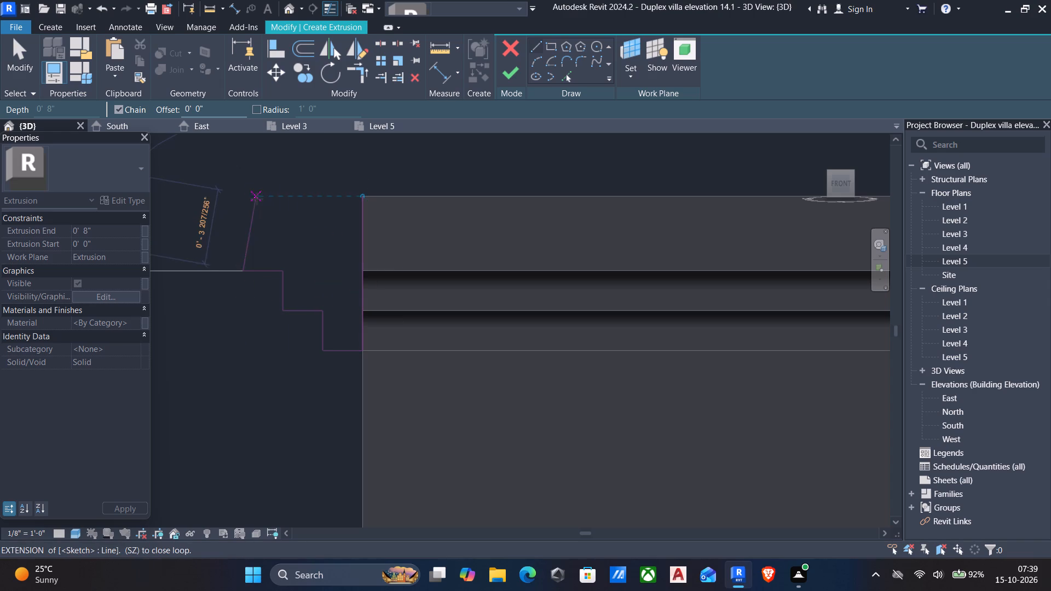
pyautogui.click(241, 194)
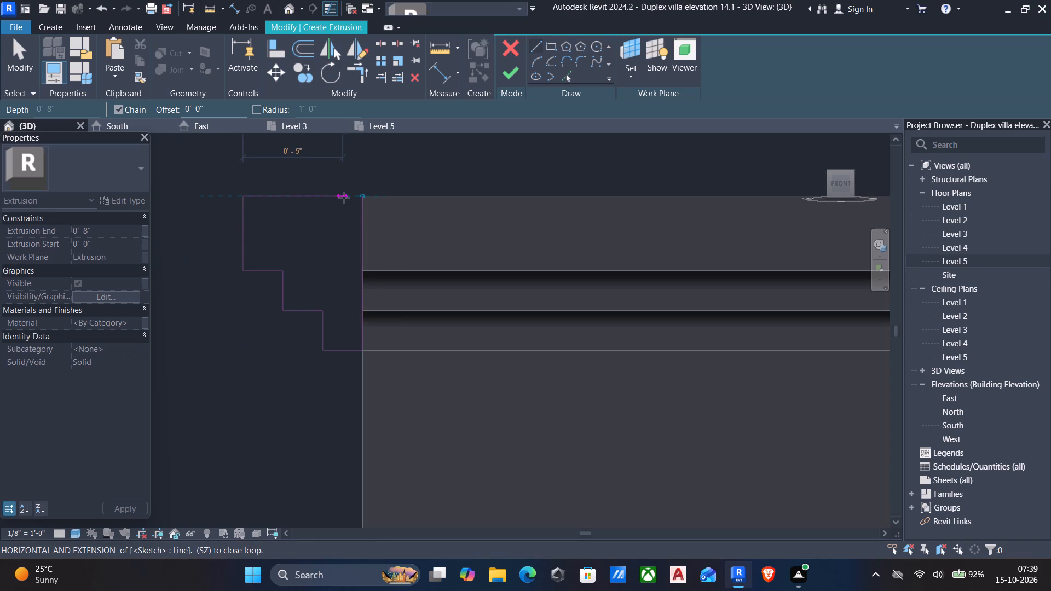
pyautogui.click(358, 196)
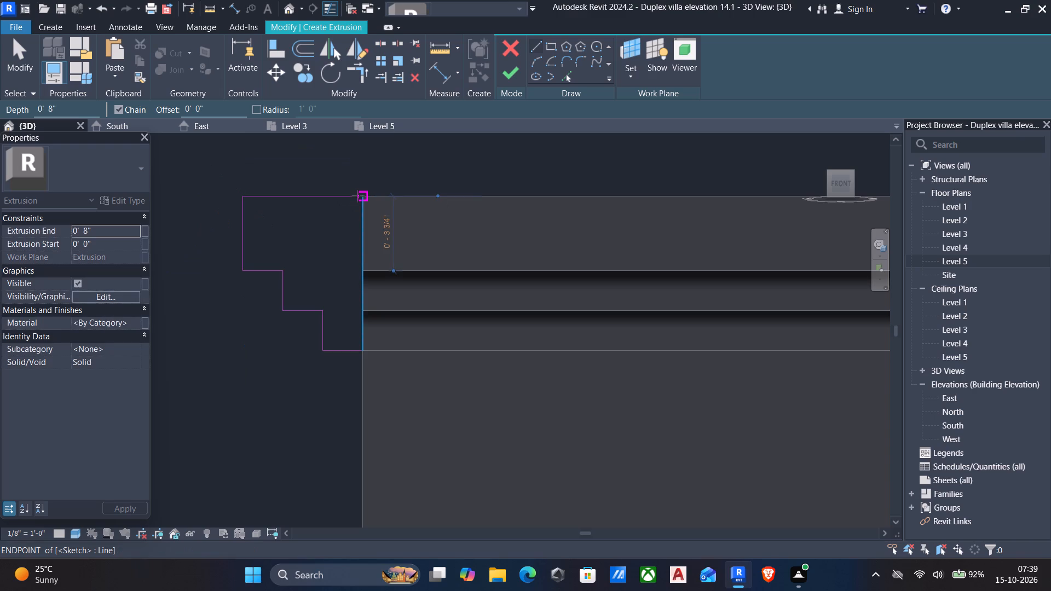
# Fillet the stepped profile's two protruding step corners, about 1" radius on the upper and 45/64" on the lower, and finish the 8" extrusion.
pyautogui.press('Escape')
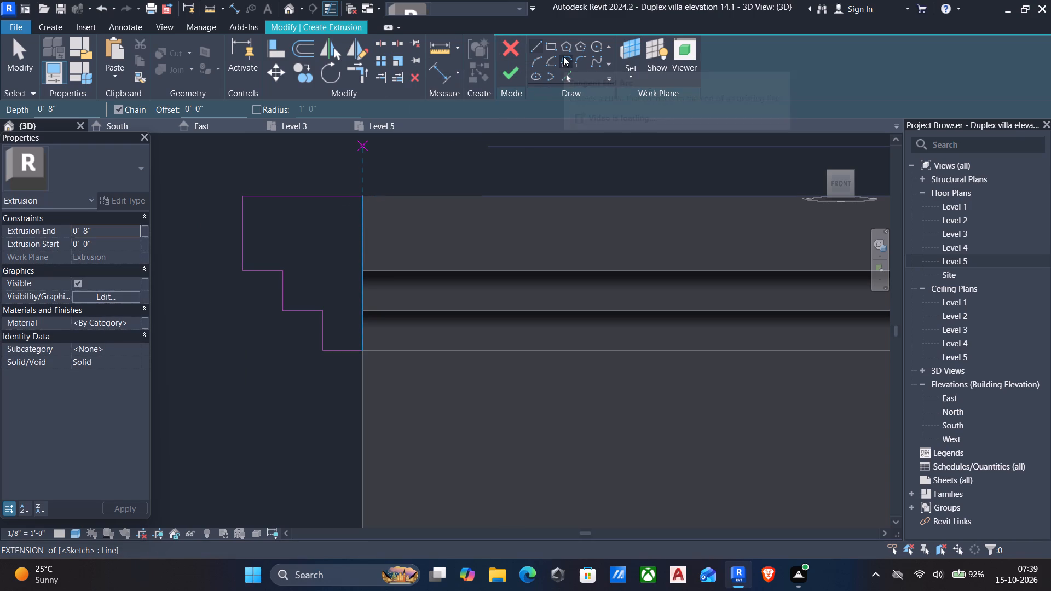
pyautogui.click(586, 59)
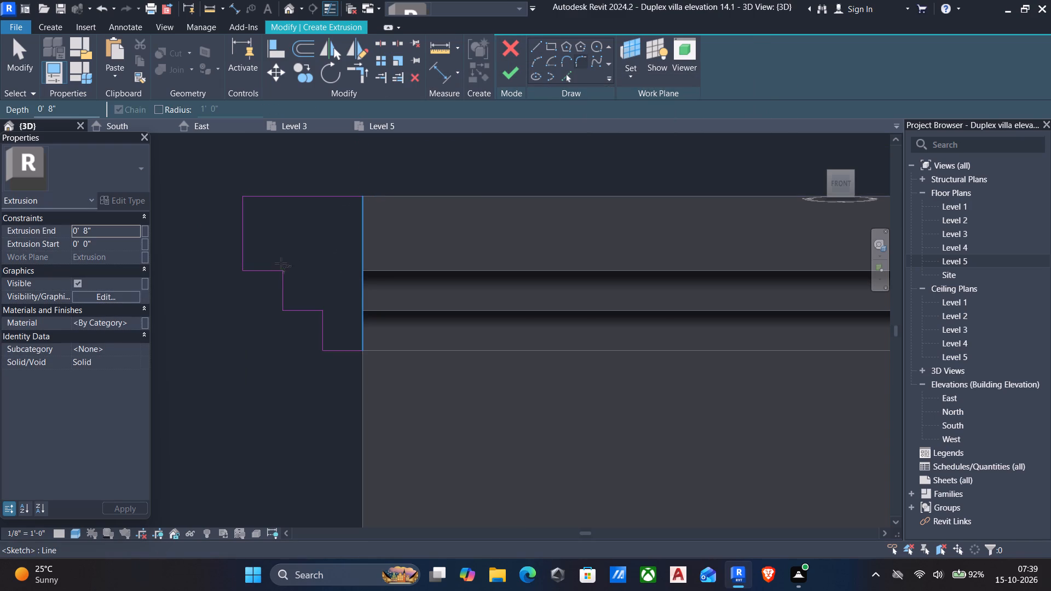
pyautogui.click(267, 268)
pyautogui.click(281, 279)
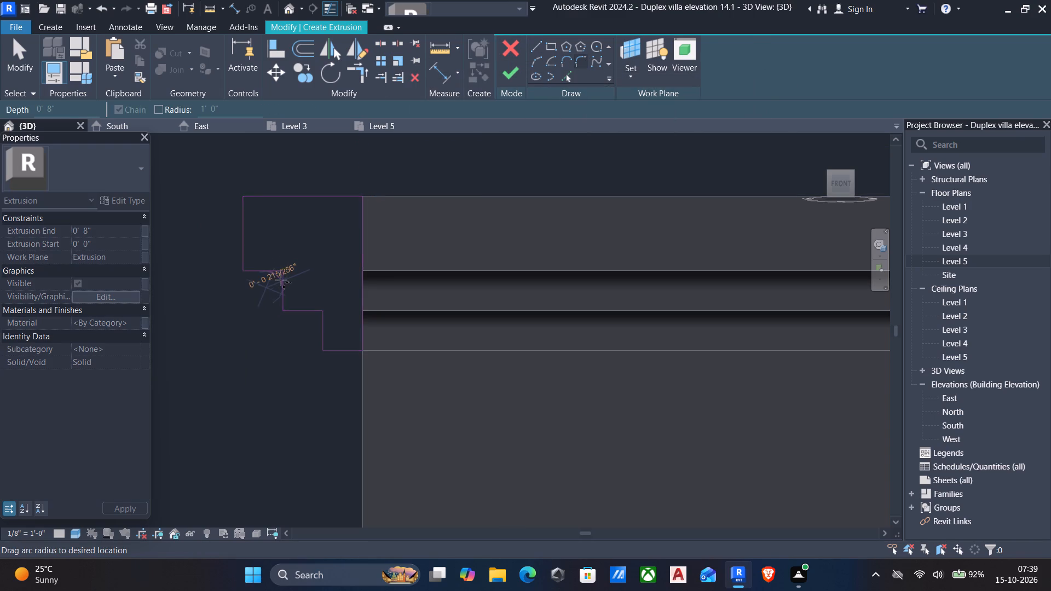
pyautogui.scroll(9, 281, 280)
pyautogui.click(275, 272)
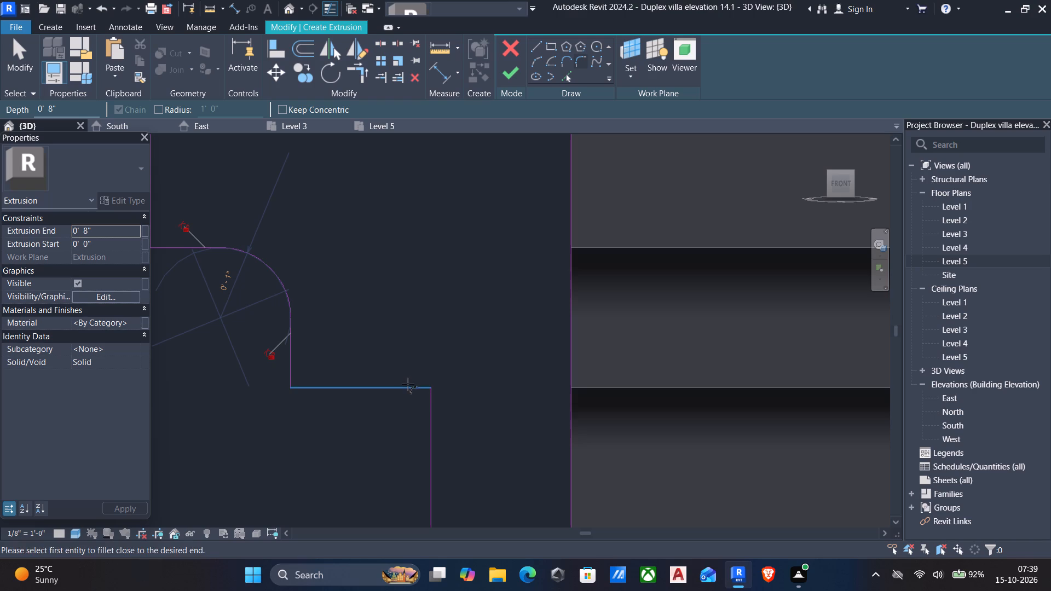
pyautogui.click(408, 385)
pyautogui.click(427, 412)
pyautogui.scroll(5, 412, 394)
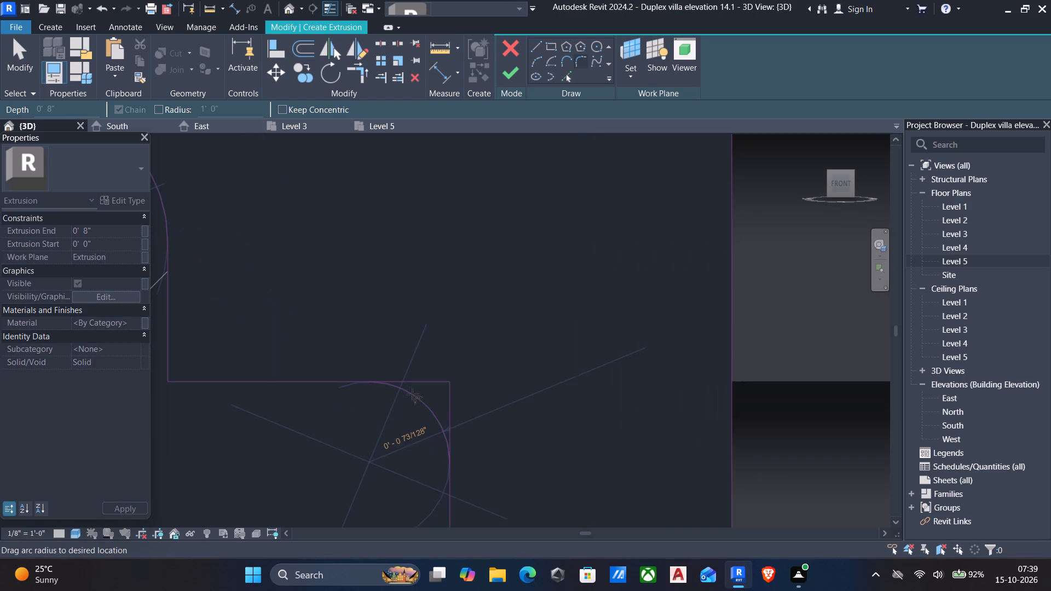
pyautogui.click(407, 399)
pyautogui.scroll(-6, 396, 354)
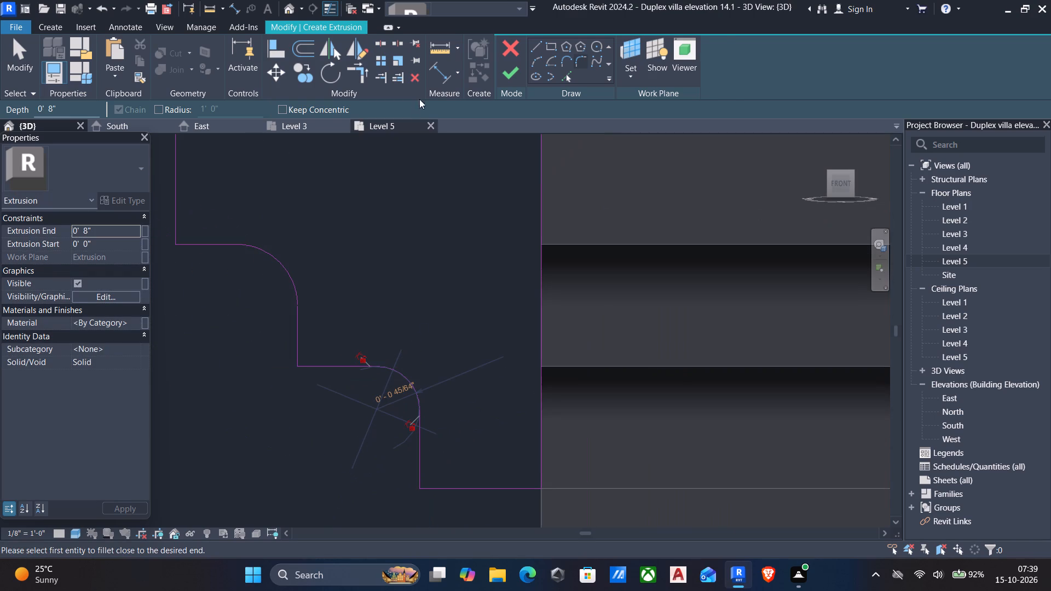
pyautogui.click(503, 77)
pyautogui.scroll(-8, 466, 190)
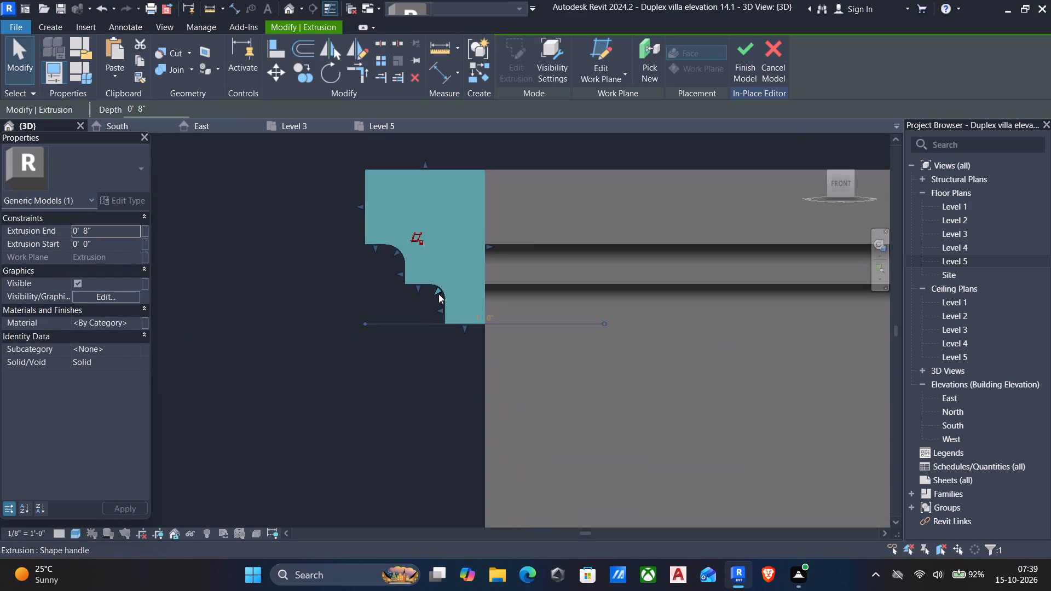
# Align the new side moulding's rear end with the far end face of the parapet wall beside the hipped roof.
pyautogui.scroll(-6, 423, 325)
pyautogui.keyDown('shift'); pyautogui.moveTo(384, 340); pyautogui.dragTo(495, 399, button='middle'); pyautogui.keyUp('shift')
pyautogui.scroll(-5, 495, 399)
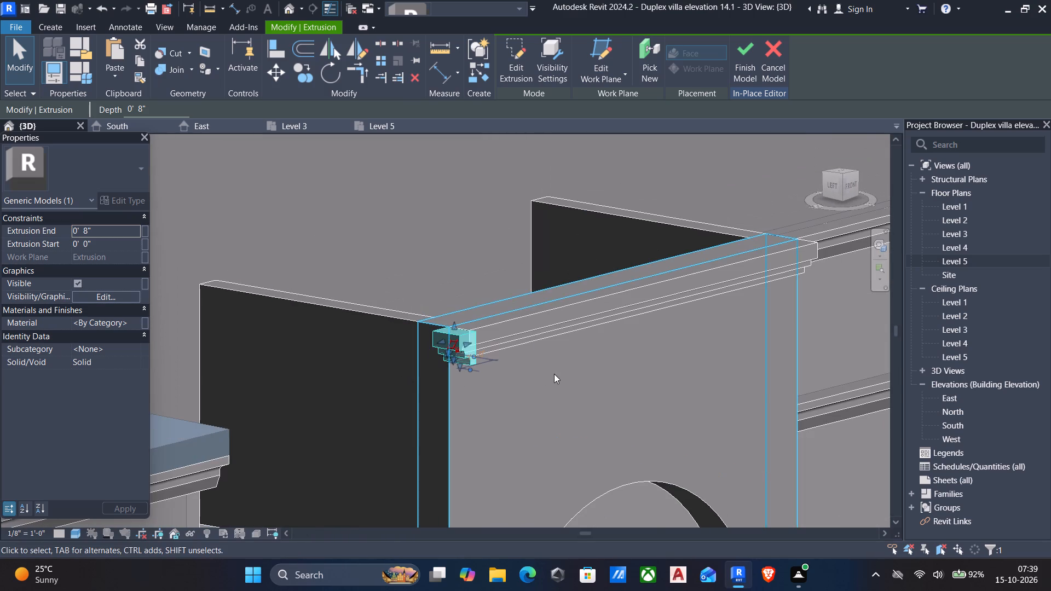
pyautogui.scroll(-4, 524, 378)
pyautogui.keyDown('shift'); pyautogui.moveTo(479, 378); pyautogui.dragTo(544, 399, button='middle'); pyautogui.keyUp('shift')
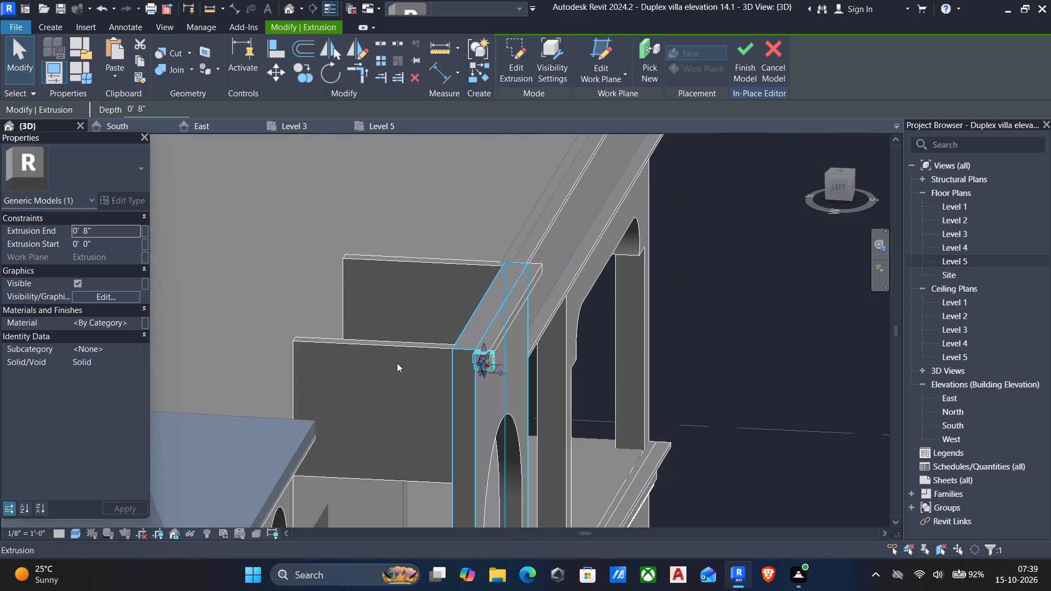
pyautogui.scroll(3, 273, 347)
pyautogui.scroll(-6, 276, 358)
pyautogui.keyDown('shift'); pyautogui.moveTo(284, 388); pyautogui.dragTo(333, 402, button='middle'); pyautogui.keyUp('shift')
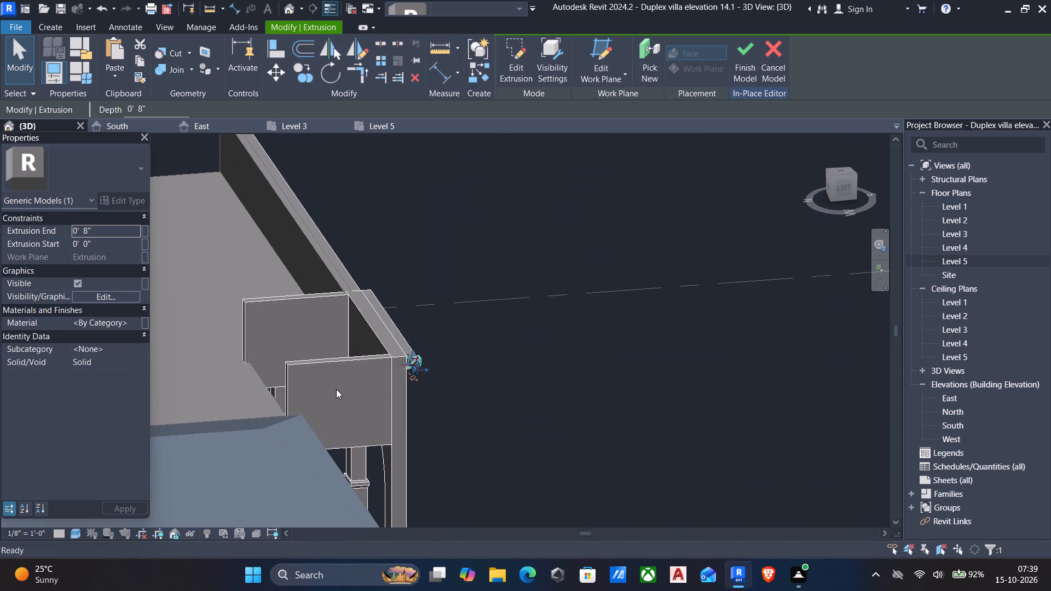
pyautogui.press('a')
pyautogui.press('l')
pyautogui.scroll(2, 285, 378)
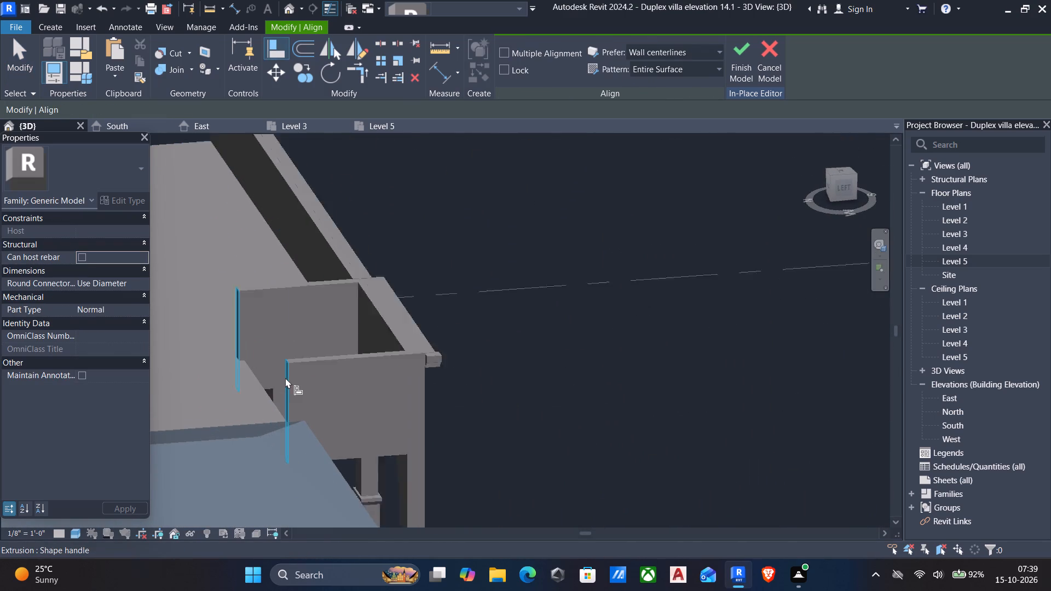
pyautogui.scroll(3, 285, 378)
pyautogui.click(287, 375)
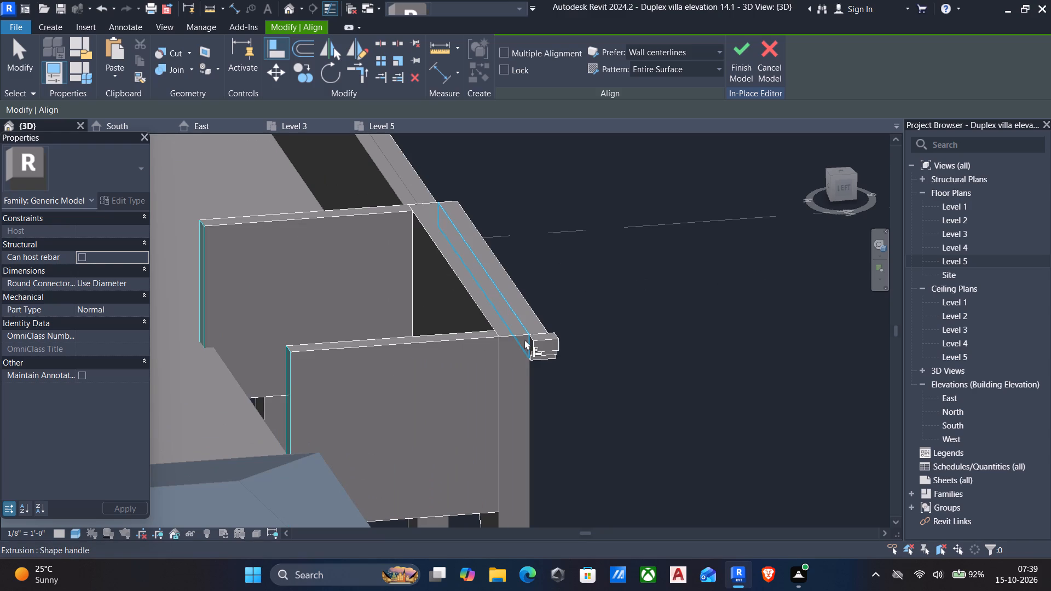
pyautogui.click(530, 347)
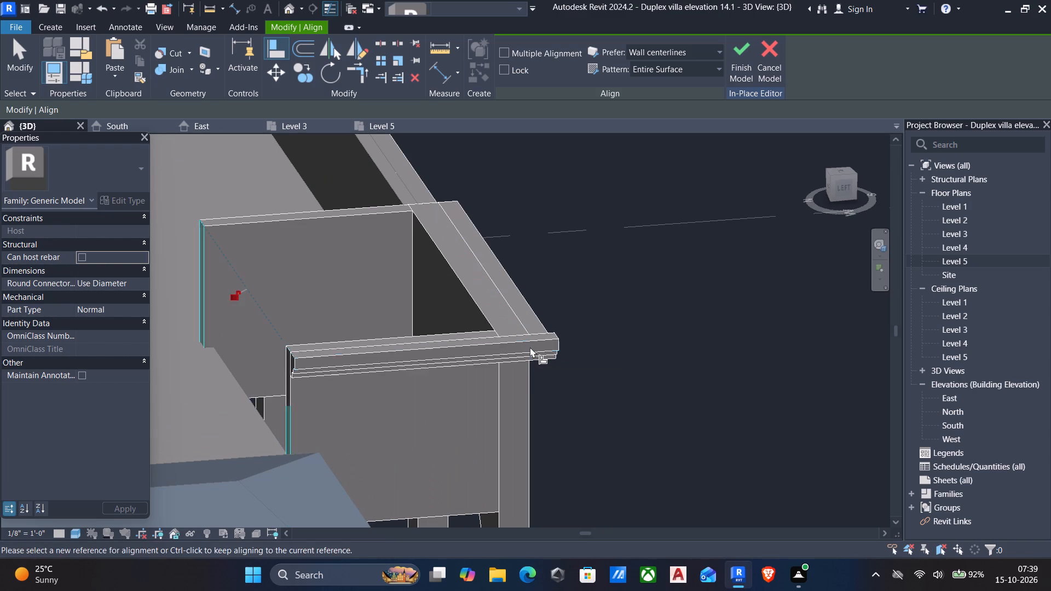
# Align the side moulding's front end with the entrance panel's front face.
pyautogui.scroll(-5, 524, 368)
pyautogui.keyDown('shift'); pyautogui.moveTo(500, 374); pyautogui.dragTo(363, 370, button='middle'); pyautogui.keyUp('shift')
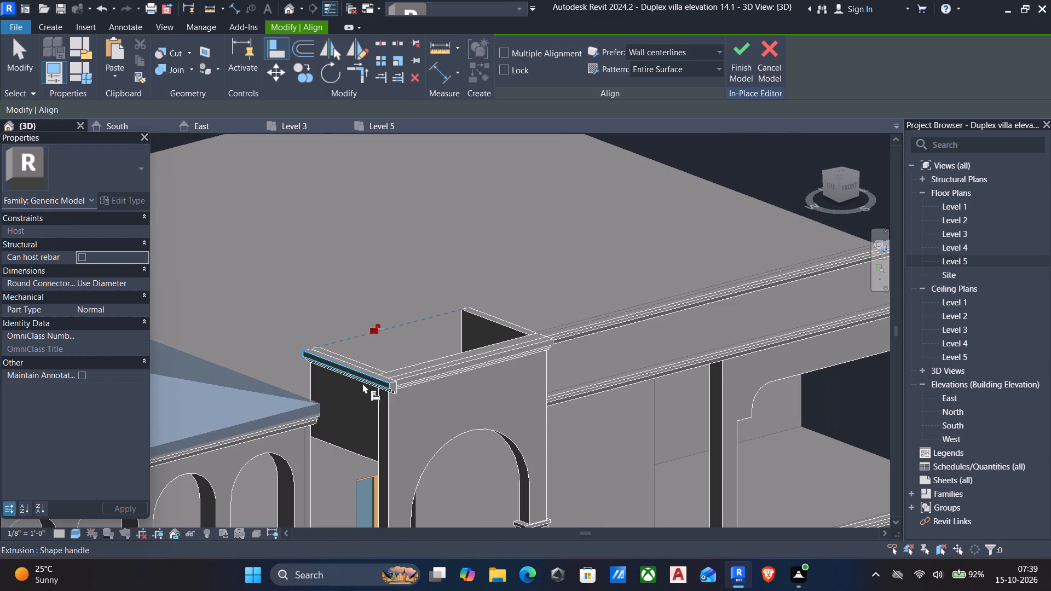
pyautogui.click(392, 409)
pyautogui.scroll(5, 391, 380)
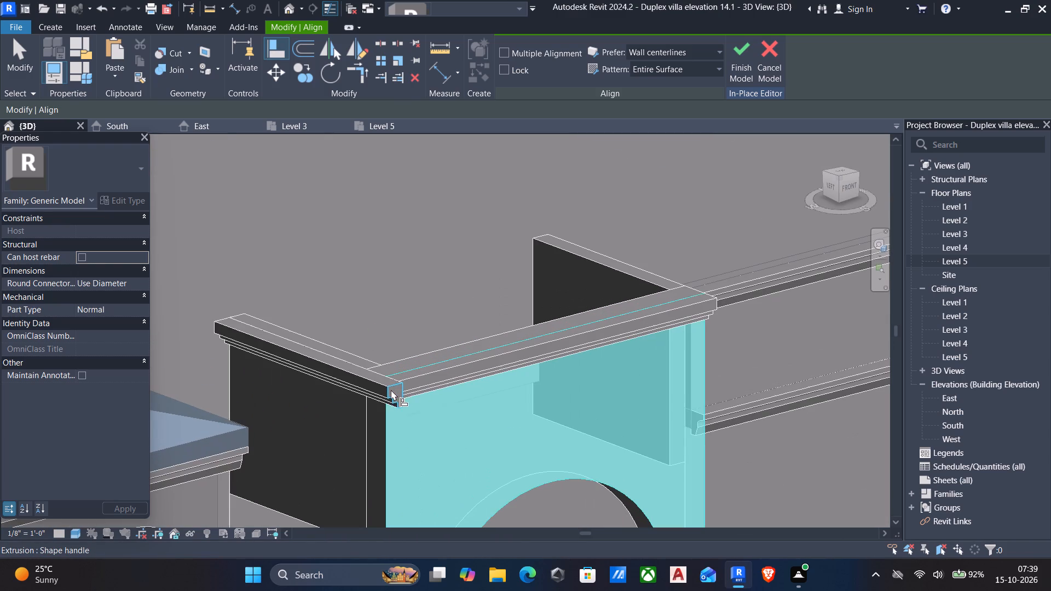
pyautogui.click(391, 390)
pyautogui.scroll(-5, 367, 395)
pyautogui.press('Escape')
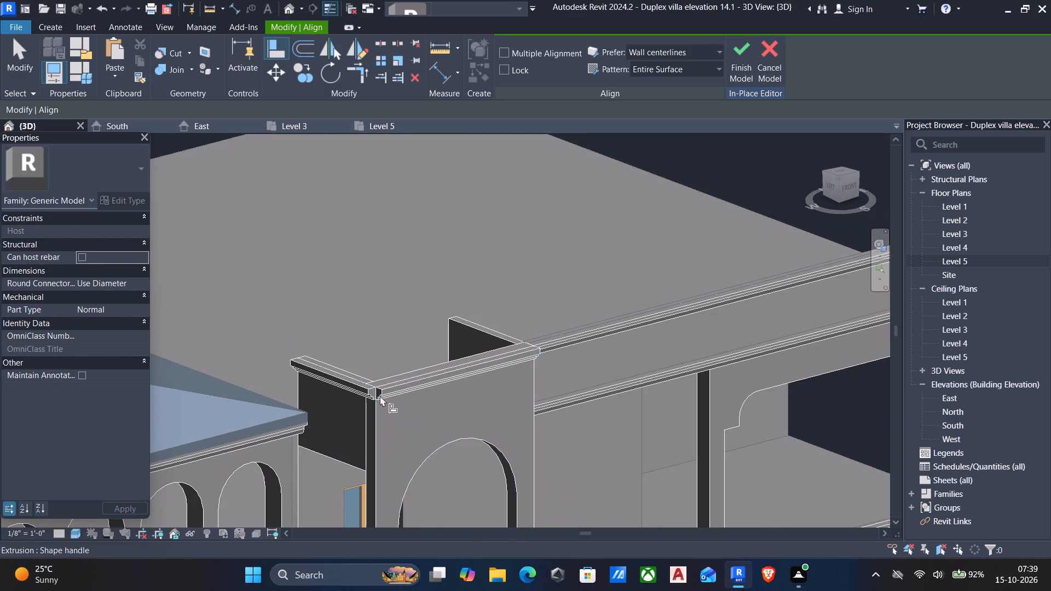
pyautogui.scroll(-6, 380, 396)
pyautogui.press('Escape')
# Stretch the front top moulding beyond the panel's corner on the hipped-roof side, to a depth of about 11' 6 7/16".
pyautogui.scroll(10, 384, 403)
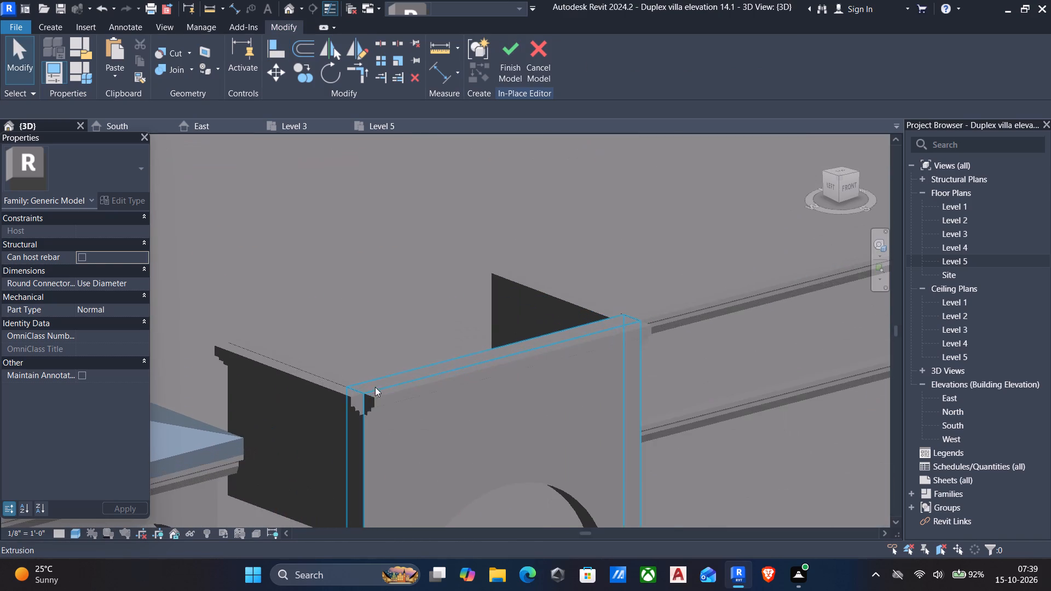
pyautogui.click(370, 394)
pyautogui.scroll(4, 370, 405)
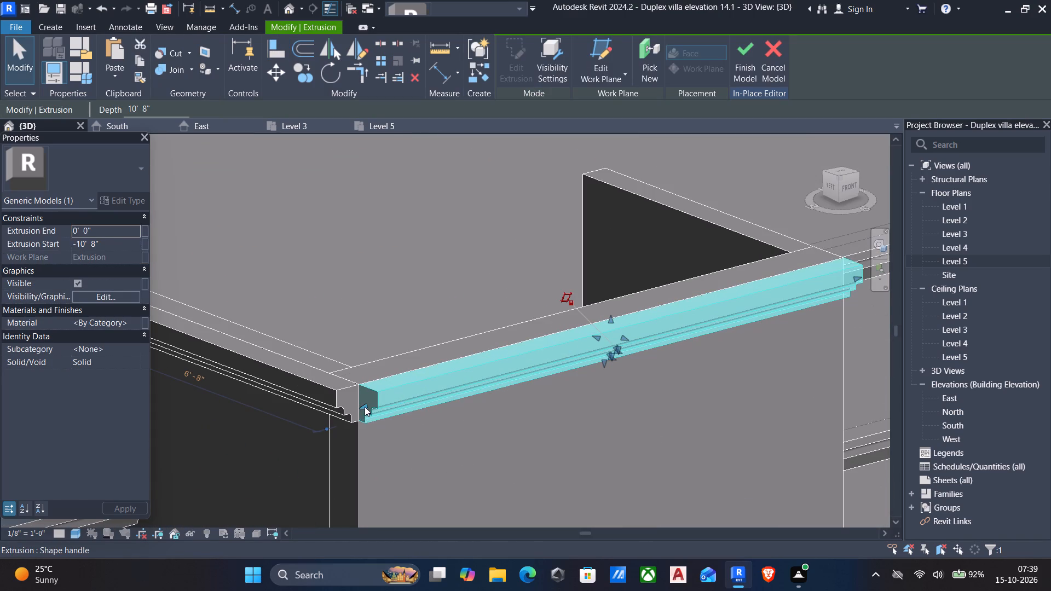
pyautogui.moveTo(365, 407); pyautogui.dragTo(334, 435)
pyautogui.scroll(-5, 334, 437)
pyautogui.keyDown('shift'); pyautogui.moveTo(345, 444); pyautogui.dragTo(492, 451, button='middle'); pyautogui.keyUp('shift')
pyautogui.scroll(6, 494, 447)
pyautogui.moveTo(493, 462); pyautogui.dragTo(494, 405, button='middle')
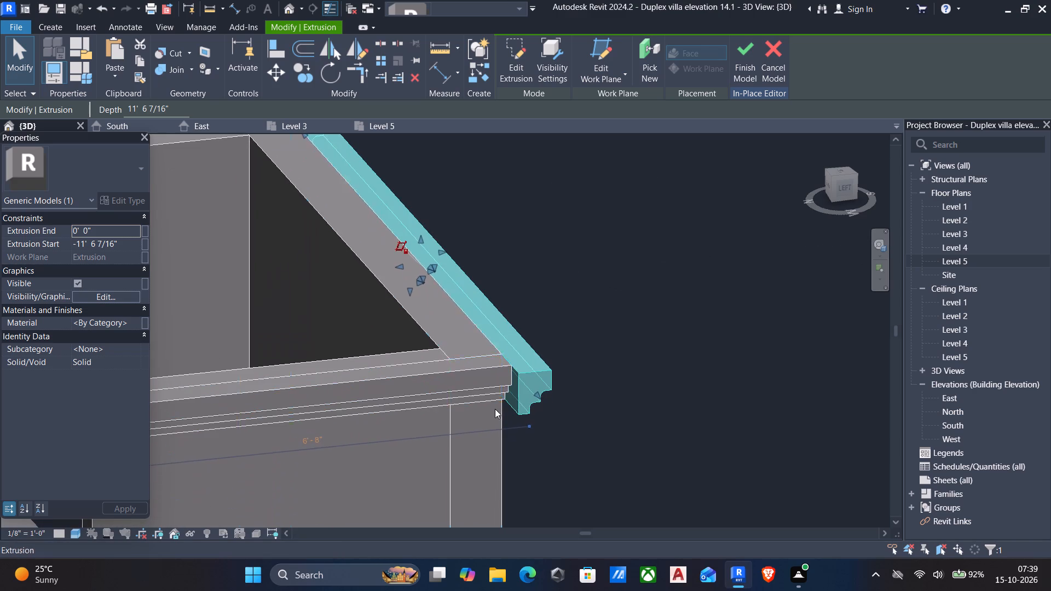
pyautogui.press('Escape')
# Start a void extrusion with its work plane on the back face of the front moulding's overhanging end.
pyautogui.scroll(6, 506, 421)
pyautogui.keyDown('shift'); pyautogui.moveTo(507, 405); pyautogui.dragTo(506, 331, button='middle'); pyautogui.keyUp('shift')
pyautogui.moveTo(506, 331); pyautogui.dragTo(496, 389, button='middle')
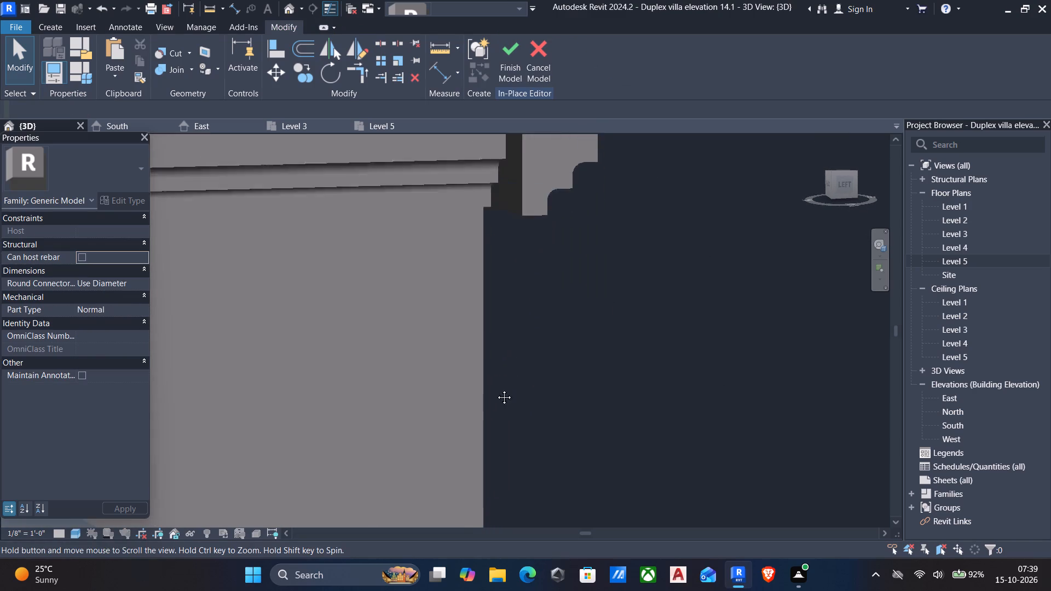
pyautogui.moveTo(496, 389); pyautogui.dragTo(492, 478, button='middle')
pyautogui.scroll(4, 507, 284)
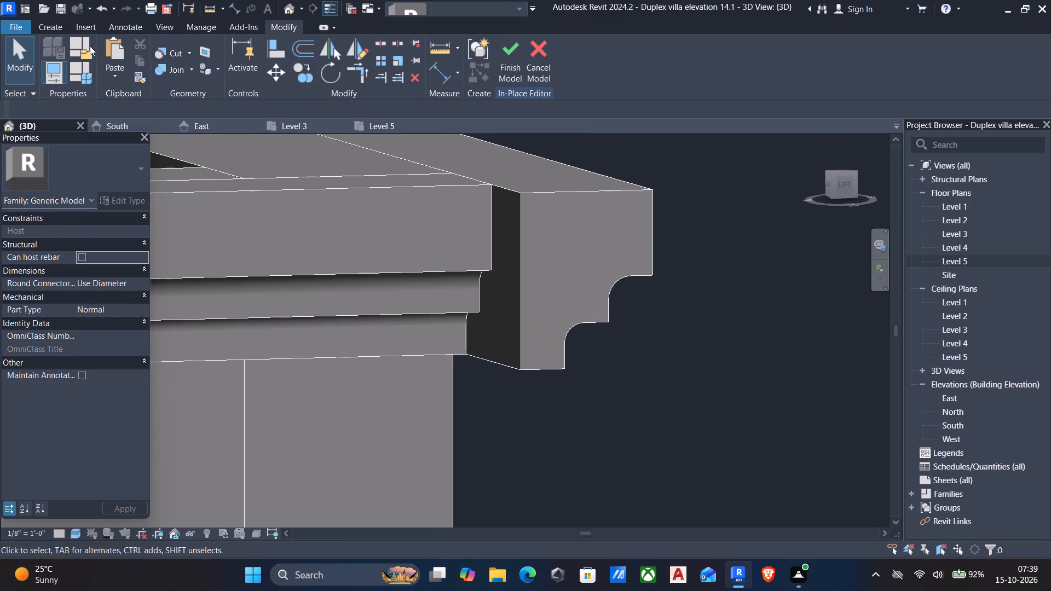
pyautogui.click(48, 21)
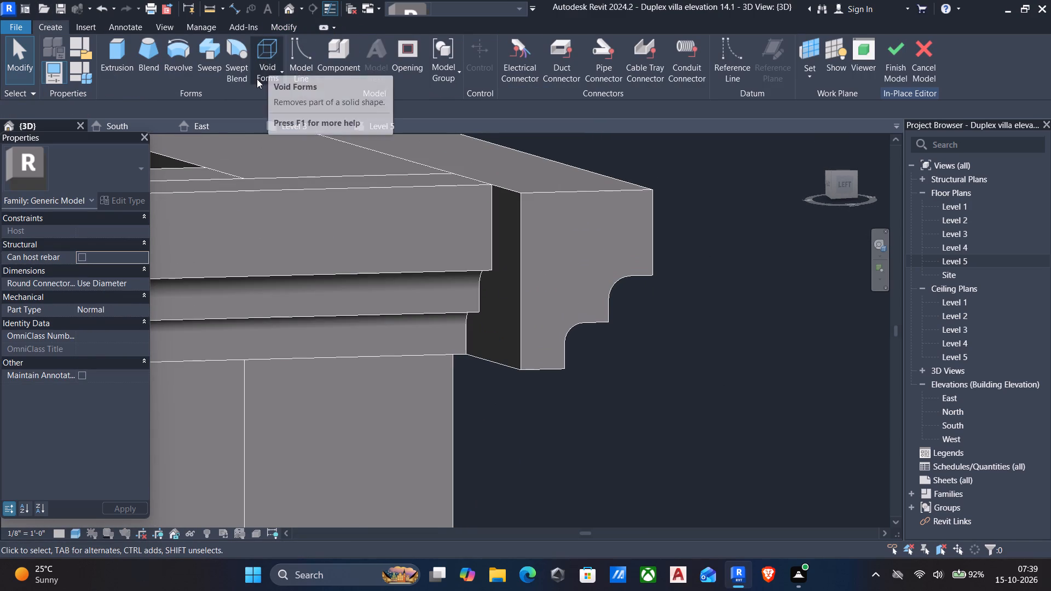
pyautogui.click(272, 77)
pyautogui.click(284, 100)
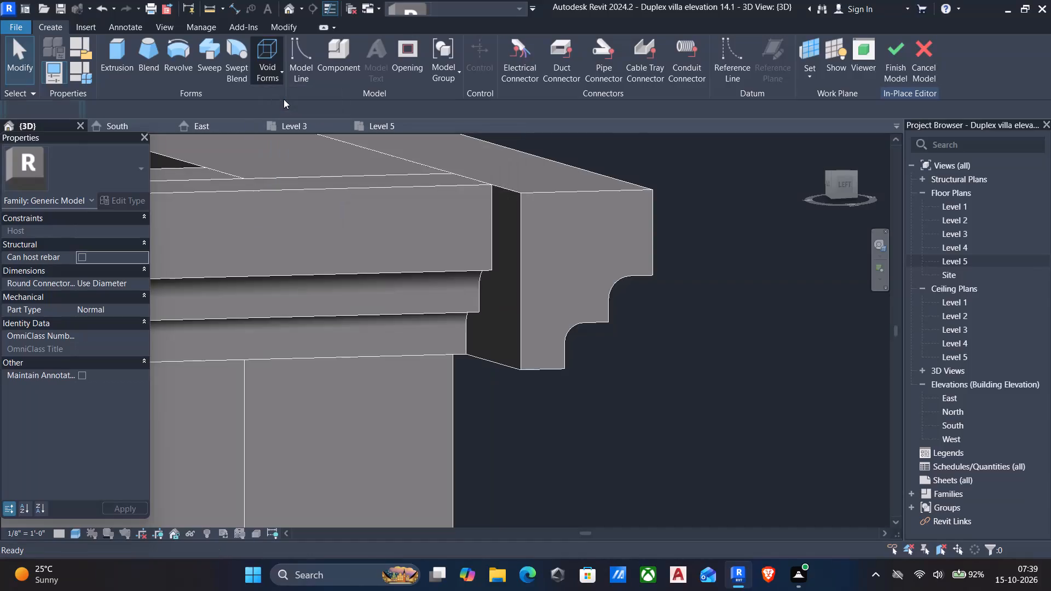
pyautogui.click(625, 77)
pyautogui.click(648, 123)
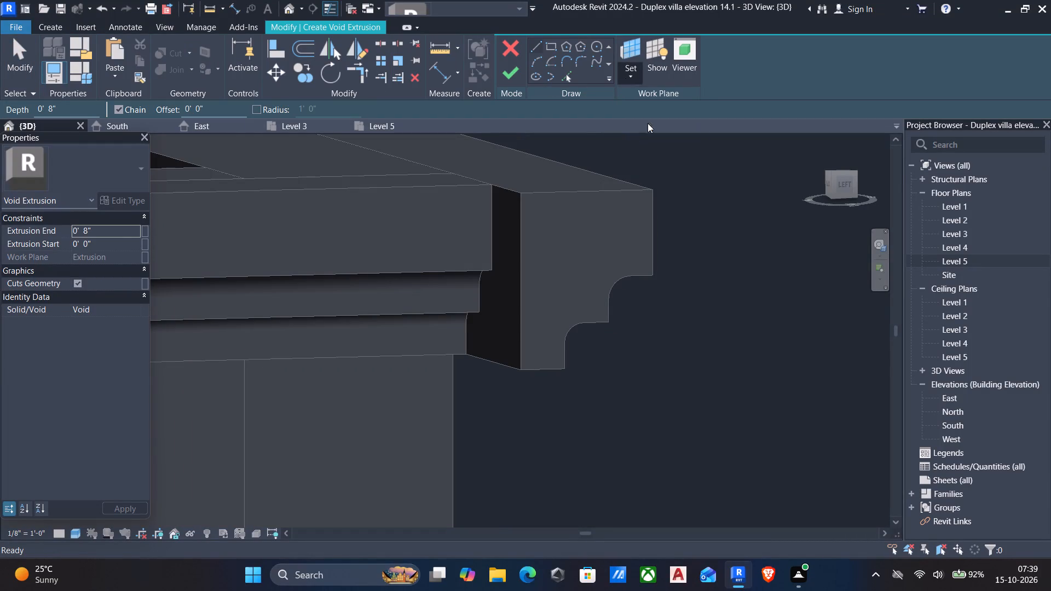
pyautogui.click(516, 246)
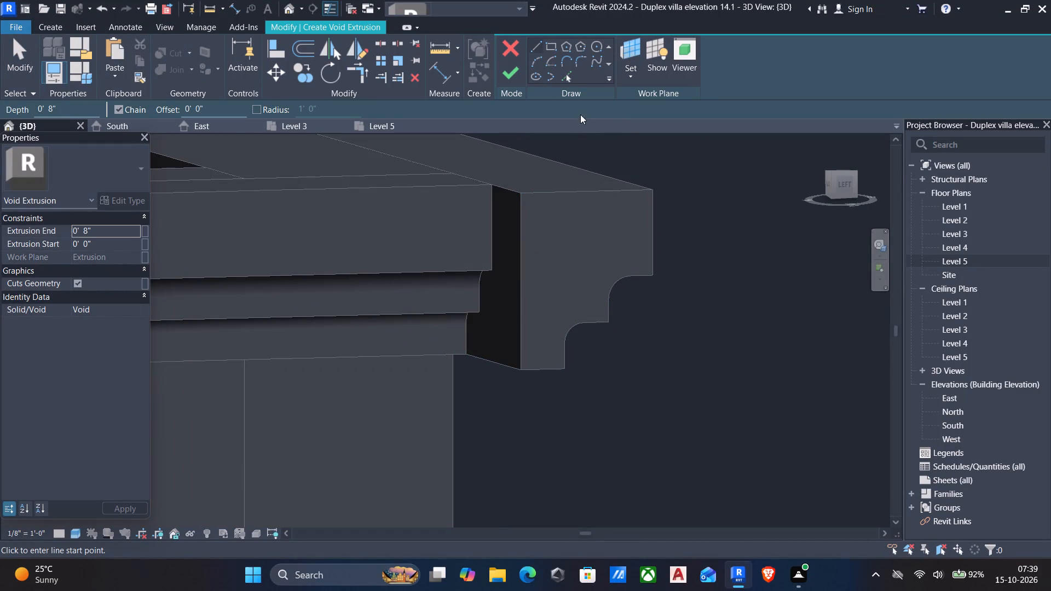
# Trace the three vertical edges of the side moulding's stepped profile into the void sketch using Pick Lines.
pyautogui.click(566, 77)
pyautogui.scroll(3, 496, 252)
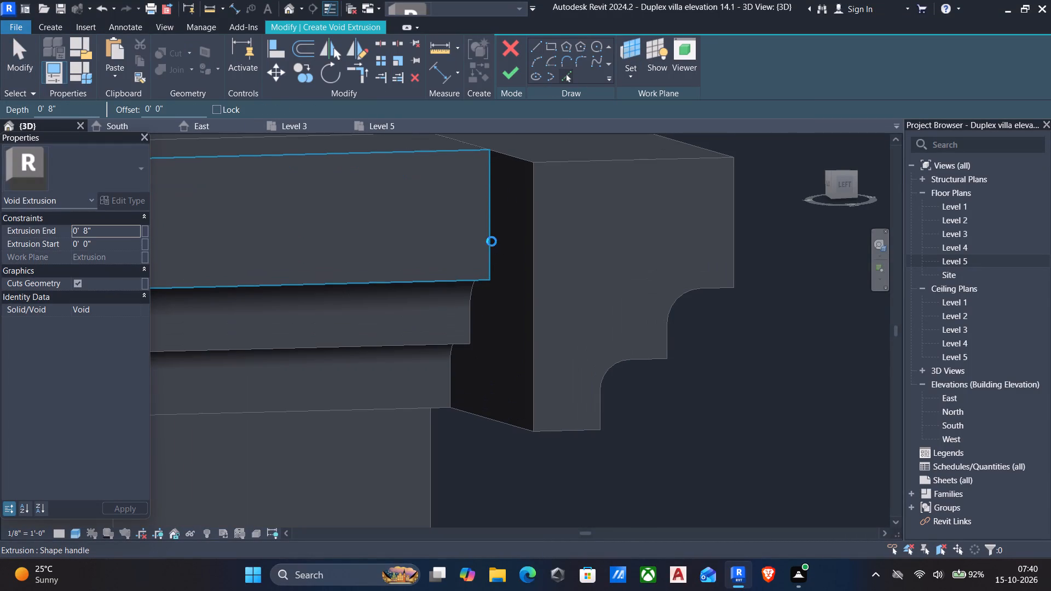
pyautogui.click(492, 241)
pyautogui.click(471, 336)
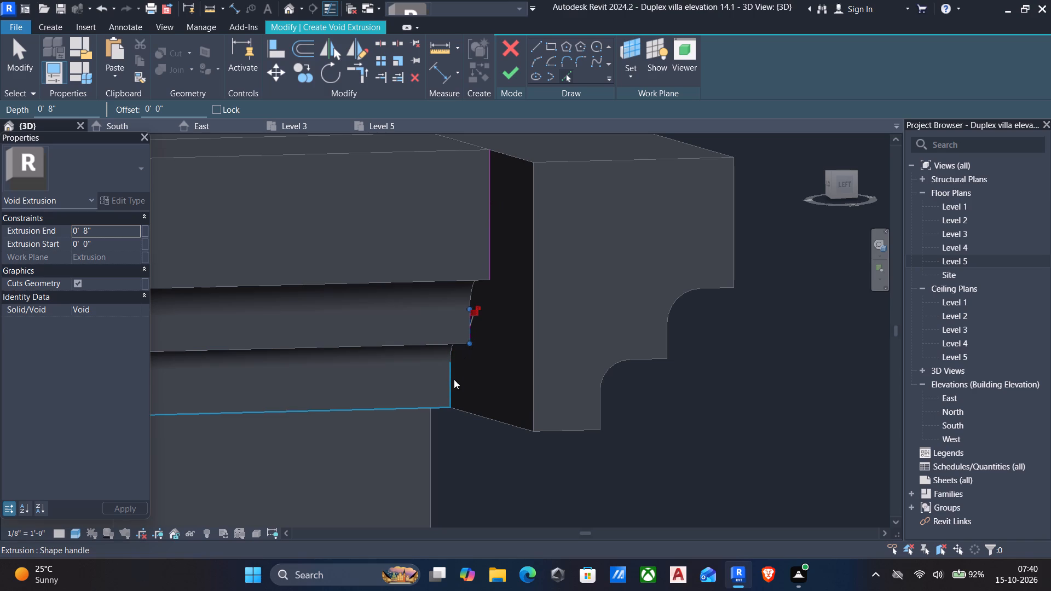
pyautogui.click(453, 386)
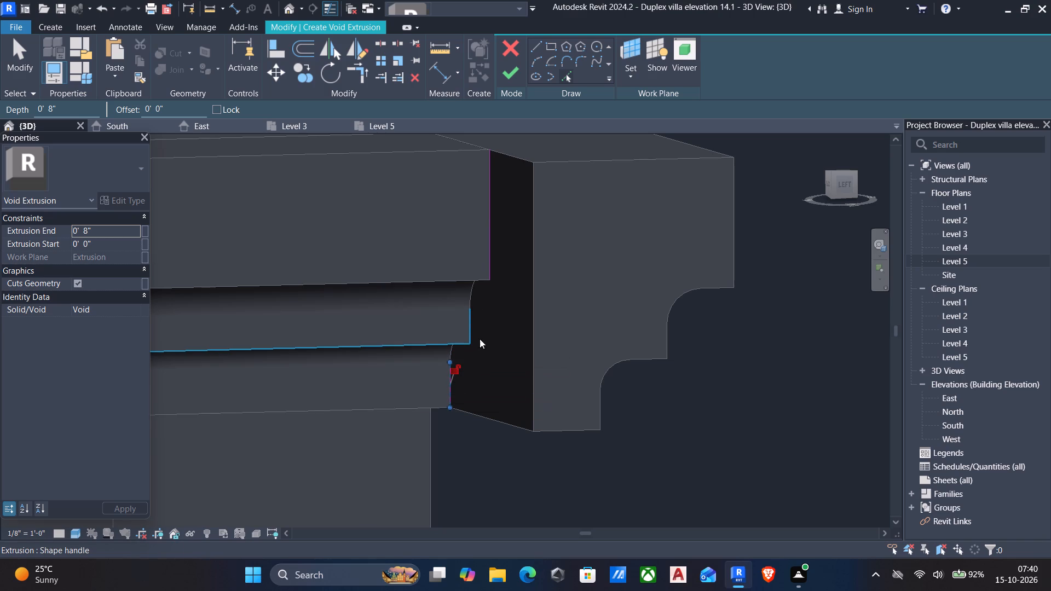
# In wireframe display, trace the side moulding's two fillet arcs and two short ledge edges into the void sketch using Pick Lines.
pyautogui.keyDown('shift'); pyautogui.moveTo(482, 385); pyautogui.dragTo(500, 384, button='middle'); pyautogui.keyUp('shift')
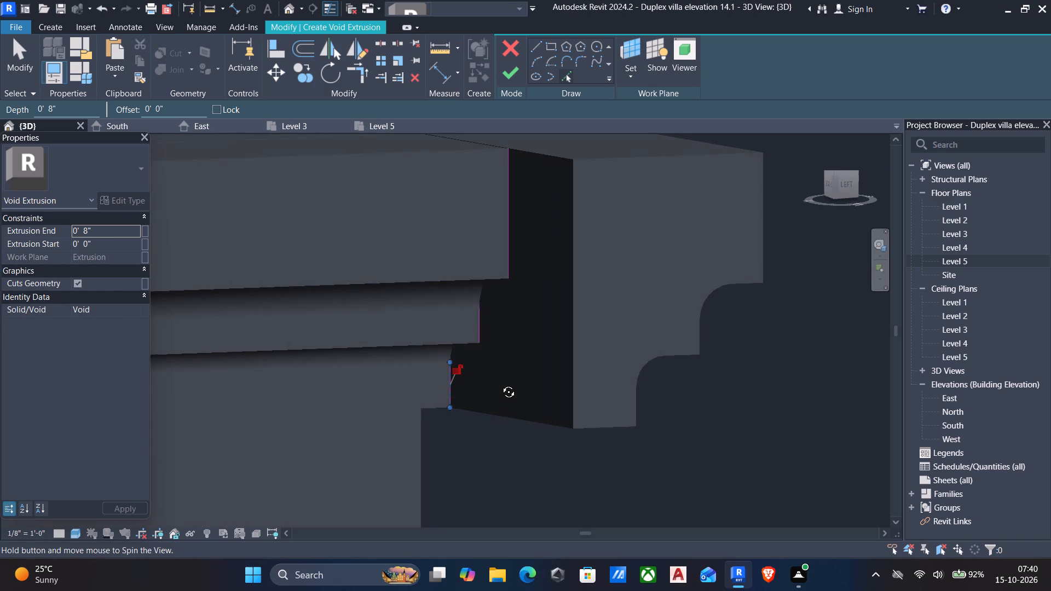
pyautogui.keyDown('shift'); pyautogui.moveTo(500, 384); pyautogui.dragTo(494, 373, button='middle'); pyautogui.keyUp('shift')
pyautogui.scroll(1, 494, 373)
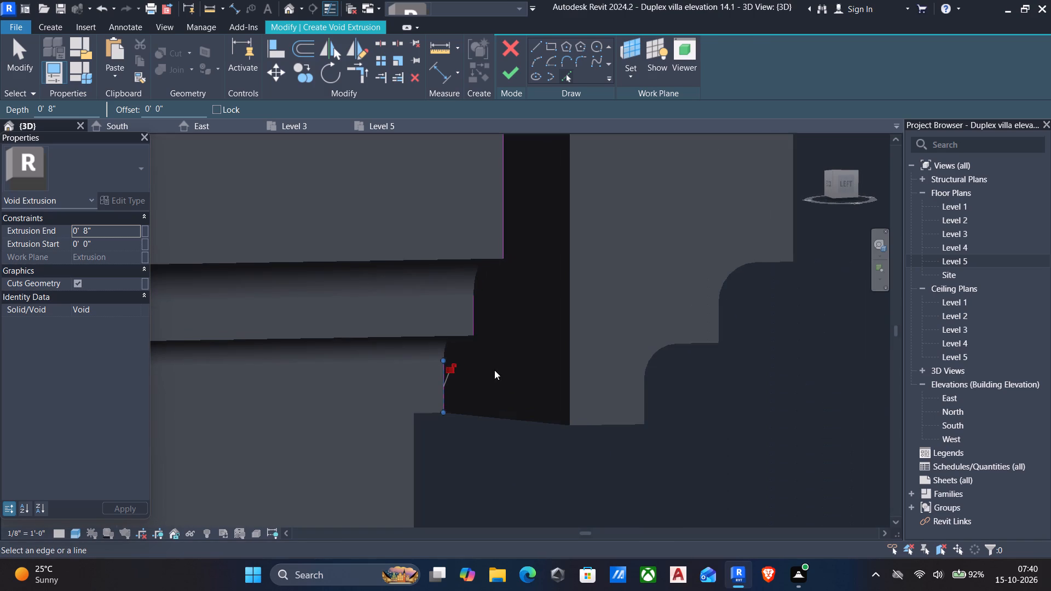
pyautogui.click(78, 537)
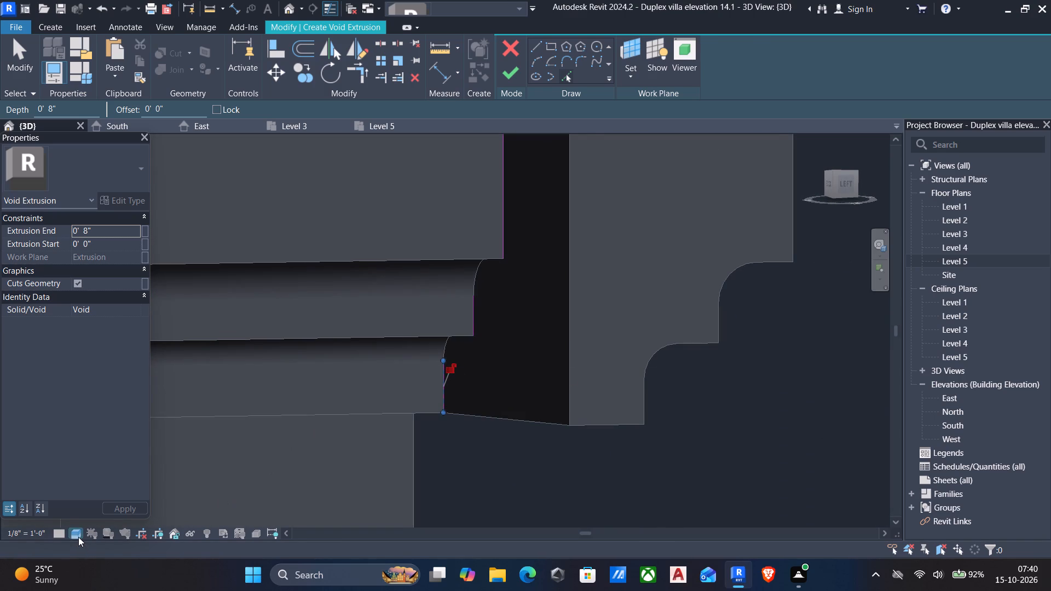
pyautogui.click(99, 452)
pyautogui.scroll(8, 479, 263)
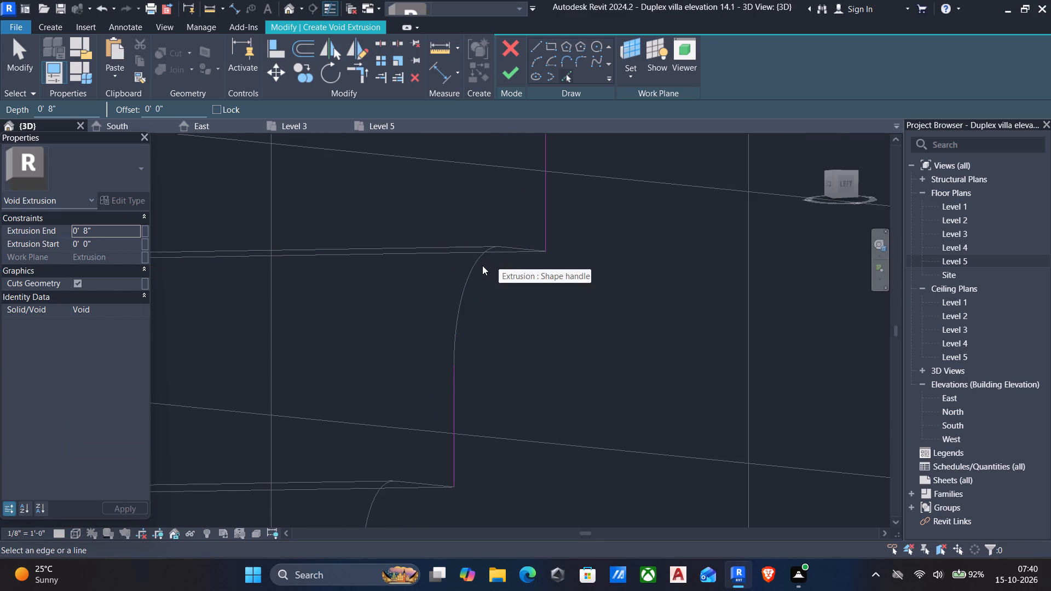
pyautogui.click(477, 268)
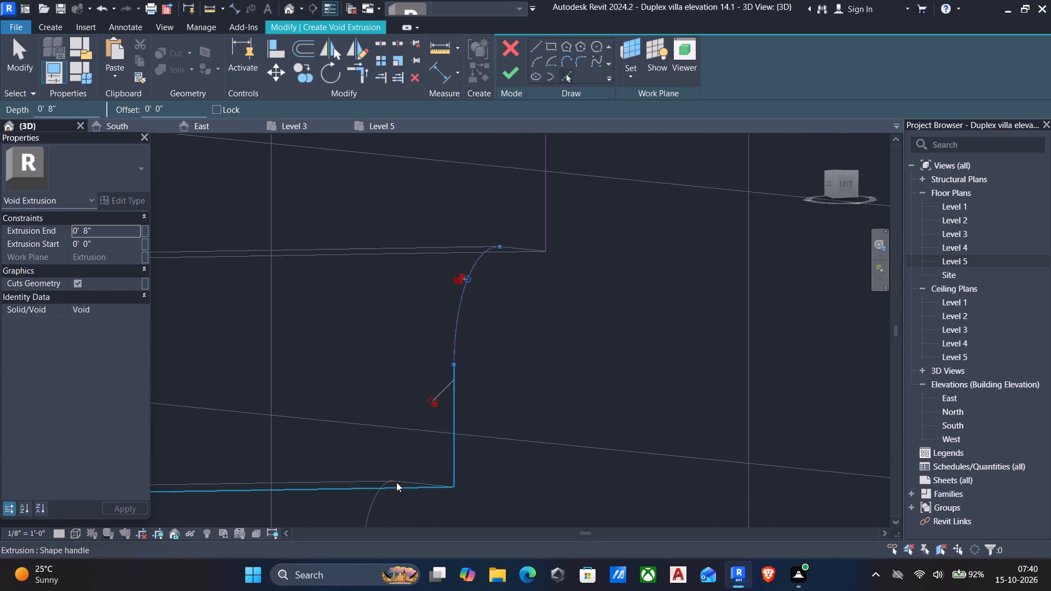
pyautogui.click(384, 479)
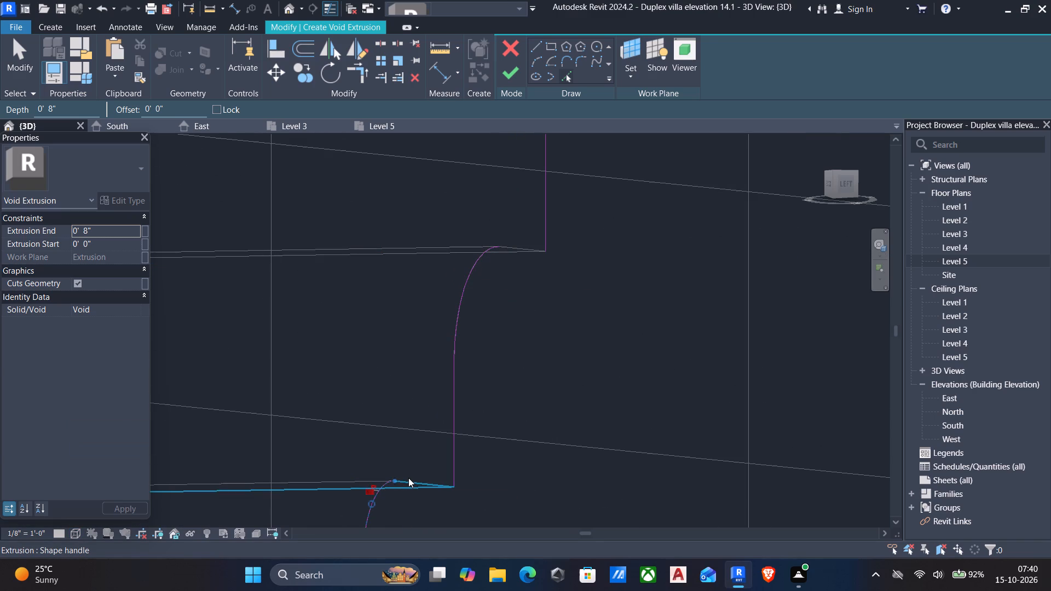
pyautogui.click(408, 478)
pyautogui.click(505, 244)
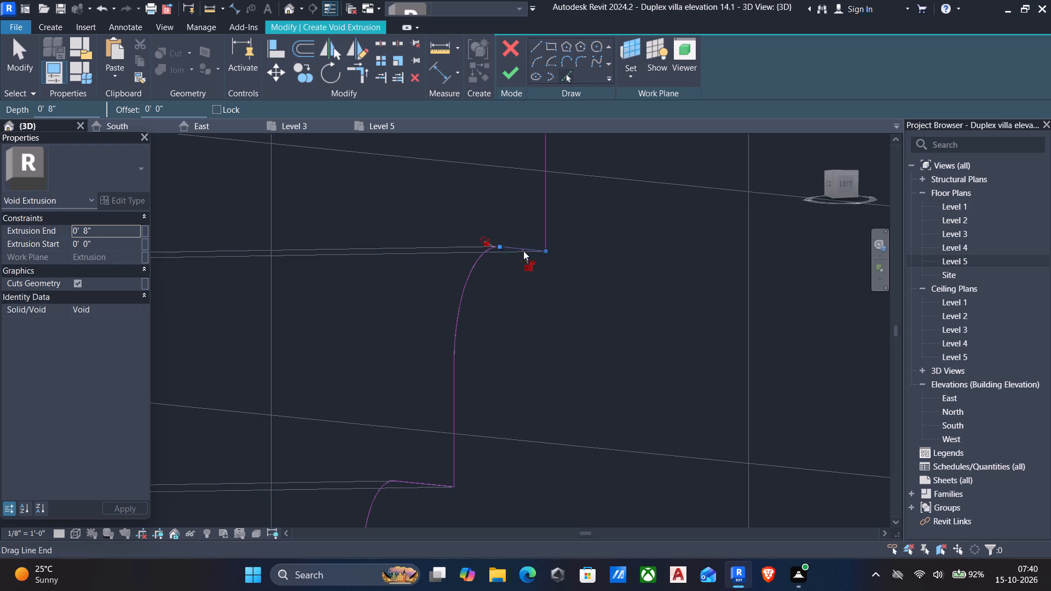
# Pick the top, vertical and bottom edges of the front moulding's overhanging end to enclose the void sketch.
pyautogui.scroll(-5, 534, 264)
pyautogui.scroll(-4, 566, 233)
pyautogui.moveTo(558, 262); pyautogui.dragTo(542, 380, button='middle')
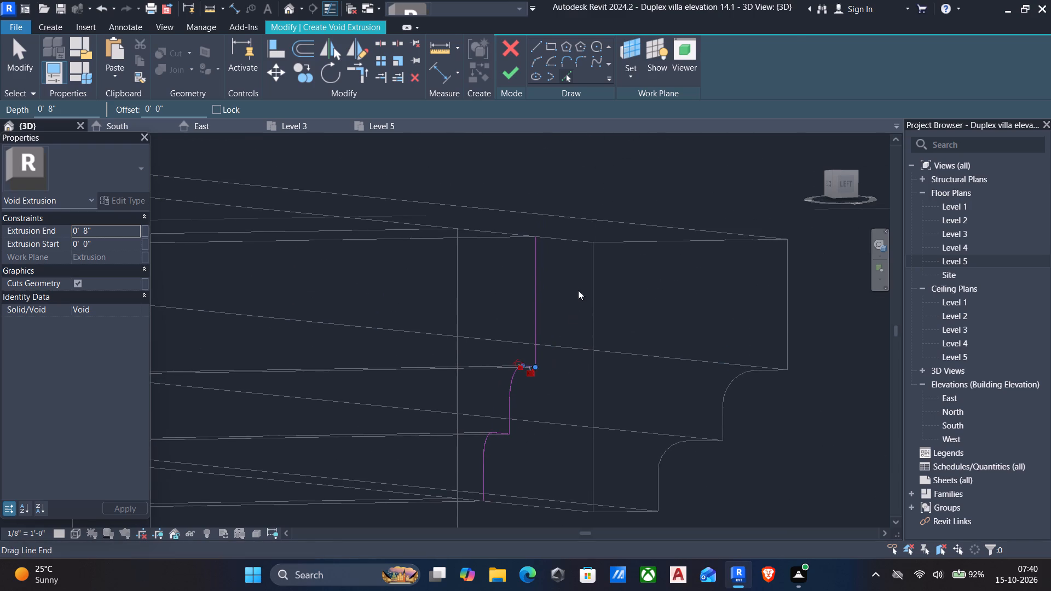
pyautogui.click(564, 238)
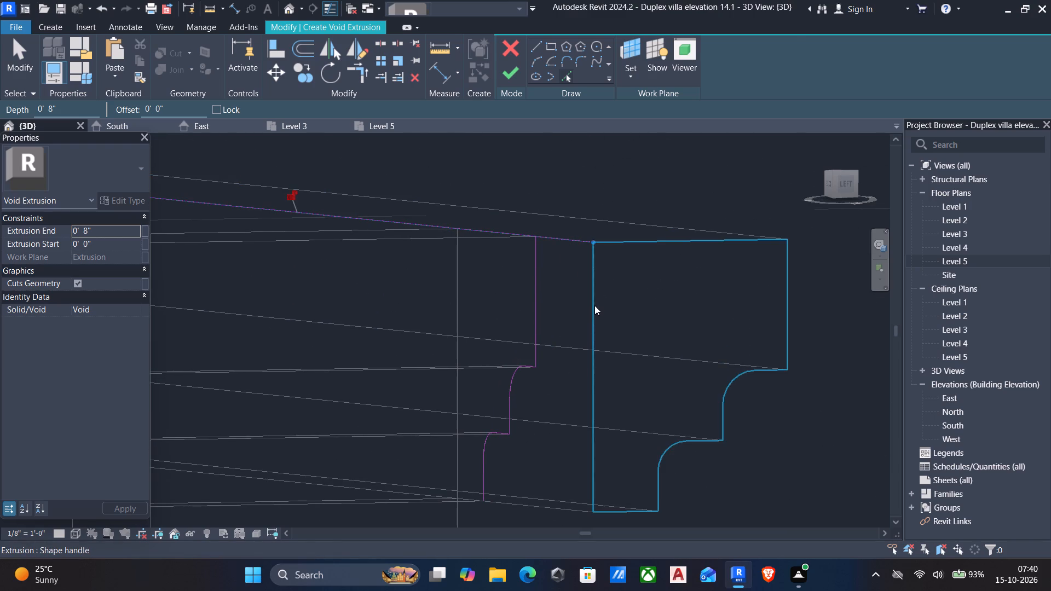
pyautogui.click(594, 305)
pyautogui.moveTo(551, 455); pyautogui.dragTo(555, 440, button='middle')
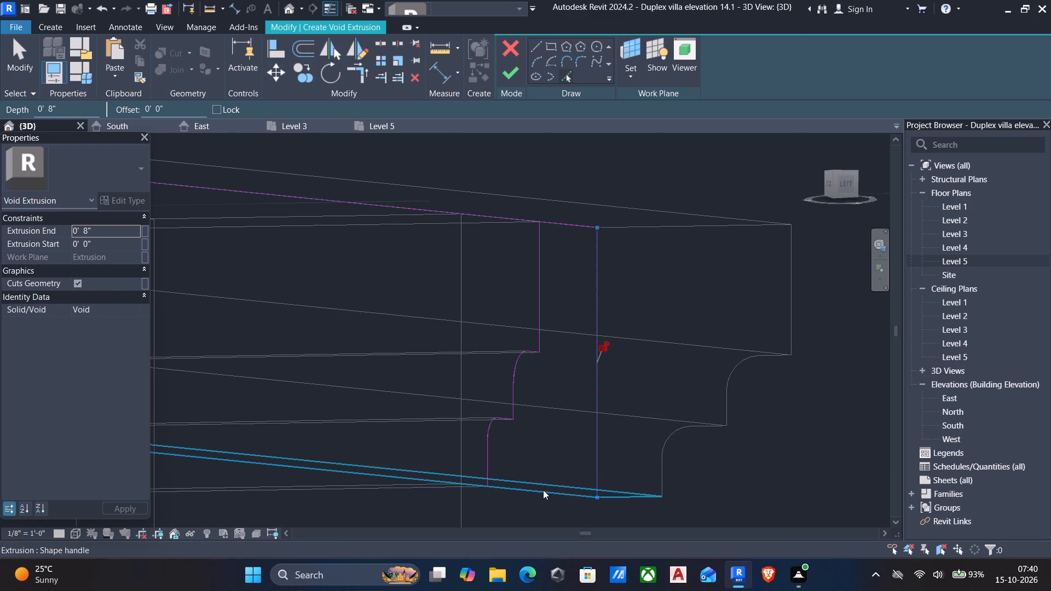
pyautogui.scroll(5, 543, 490)
pyautogui.click(463, 486)
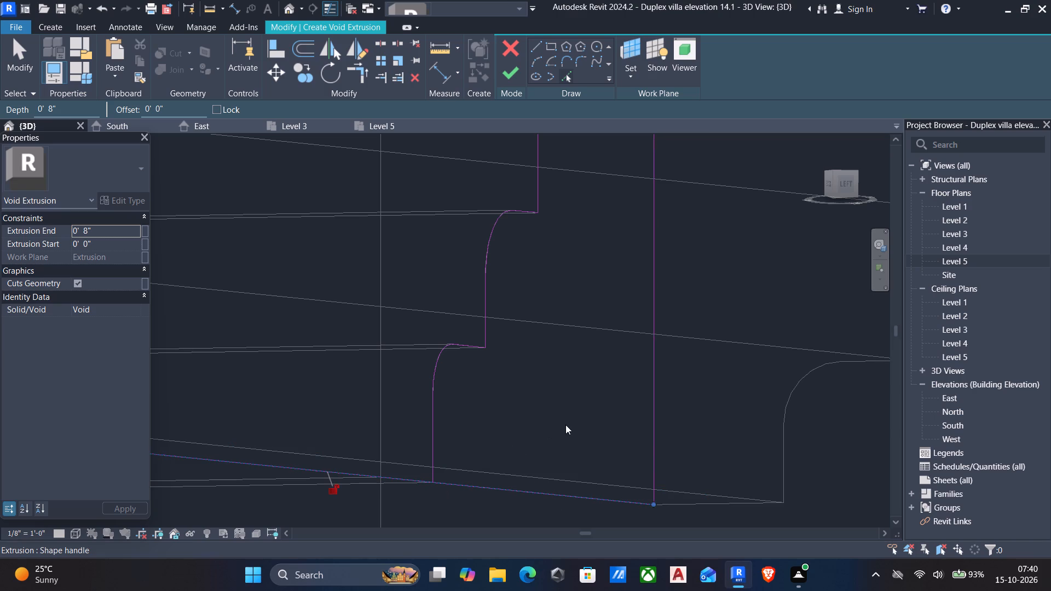
# Trim the void sketch's bottom and top lines to the stepped profile, and finish the void extrusion with a depth of 8".
pyautogui.write('tr')
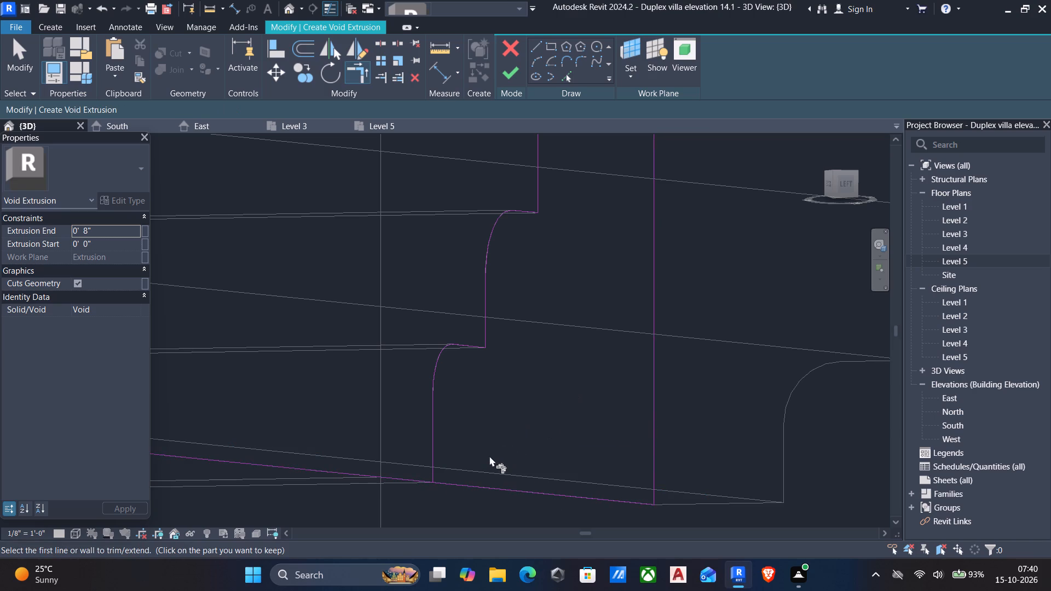
pyautogui.click(461, 483)
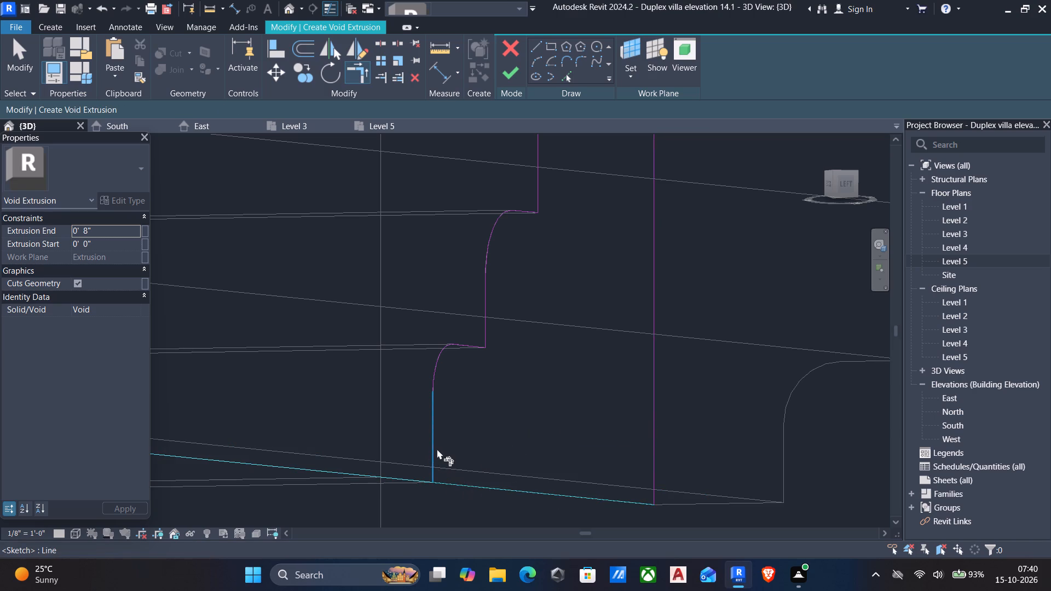
pyautogui.click(437, 449)
pyautogui.scroll(-4, 520, 437)
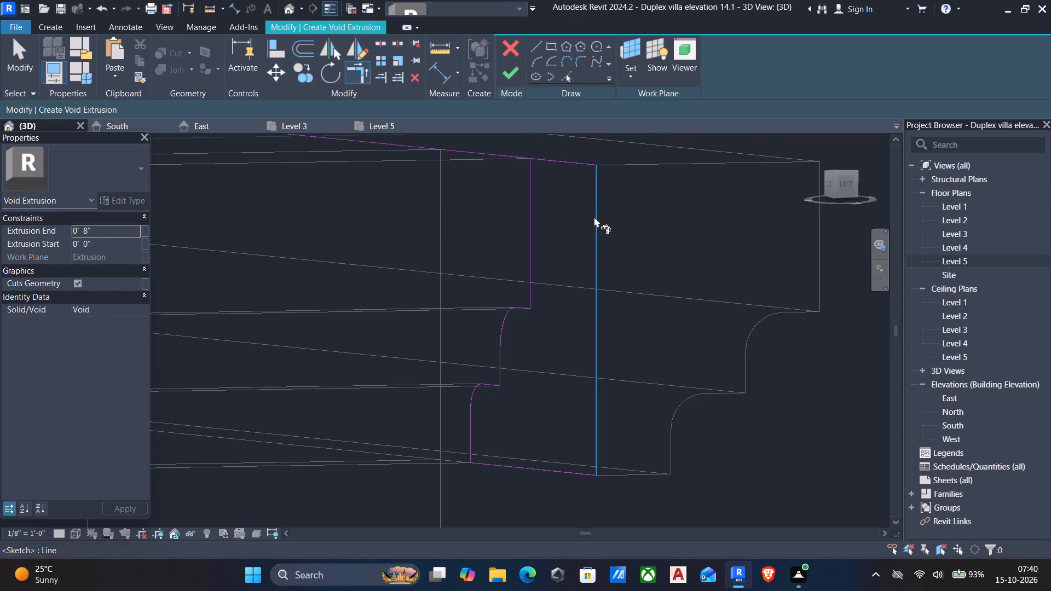
pyautogui.click(560, 162)
pyautogui.click(527, 183)
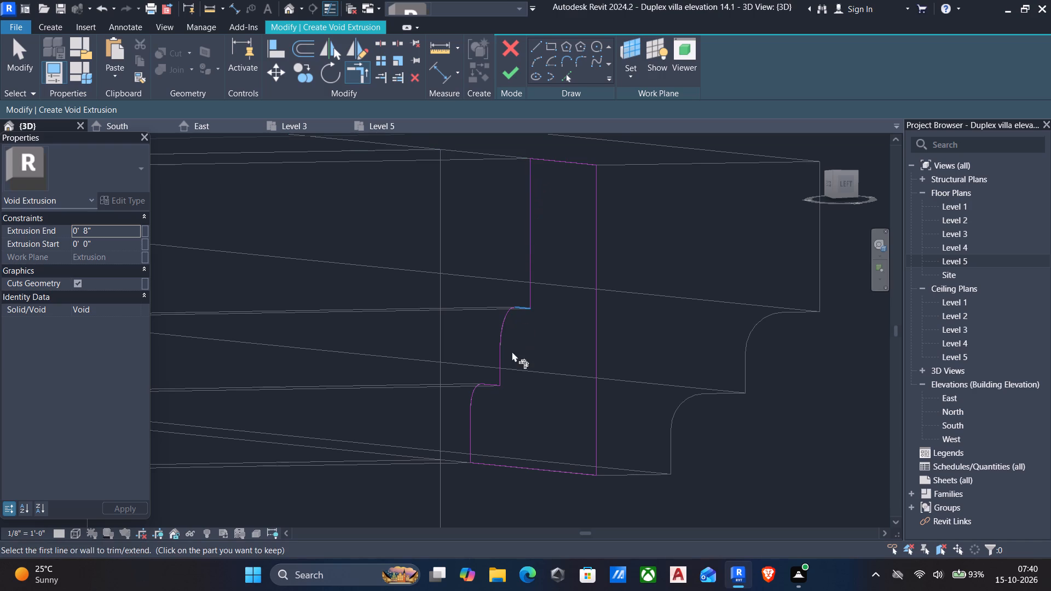
pyautogui.click(515, 66)
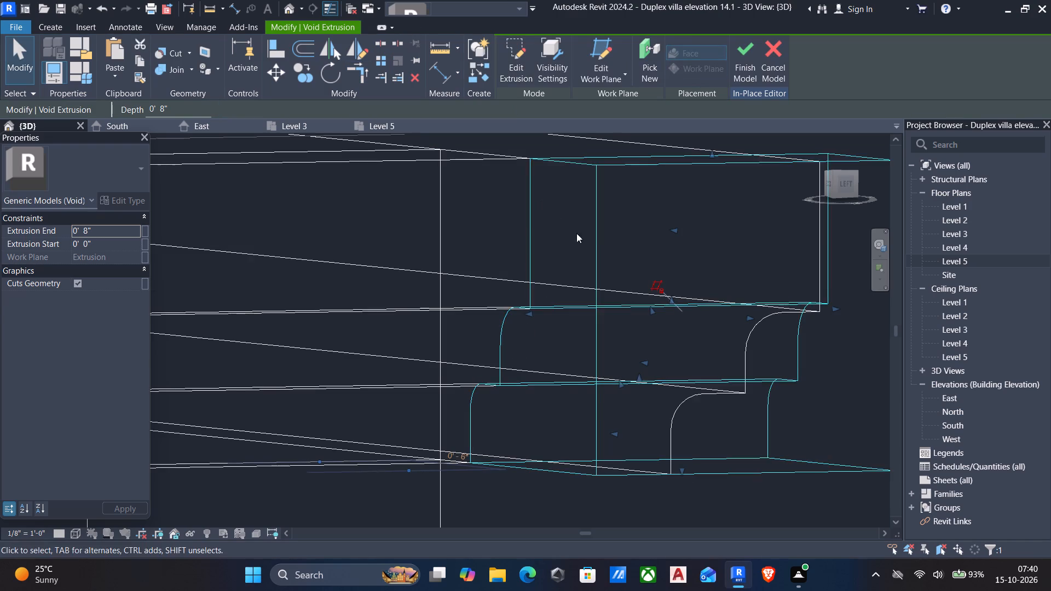
# In shaded display, stretch the void's near end to an extrusion start of about -2 81/256", and finish the in-place model.
pyautogui.click(79, 533)
pyautogui.click(83, 482)
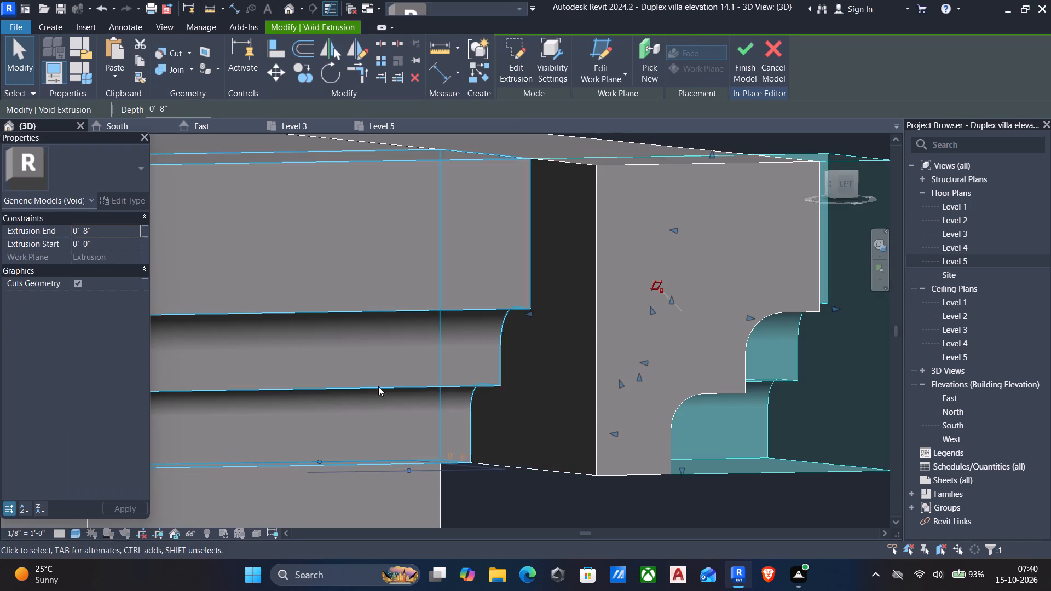
pyautogui.scroll(-3, 417, 385)
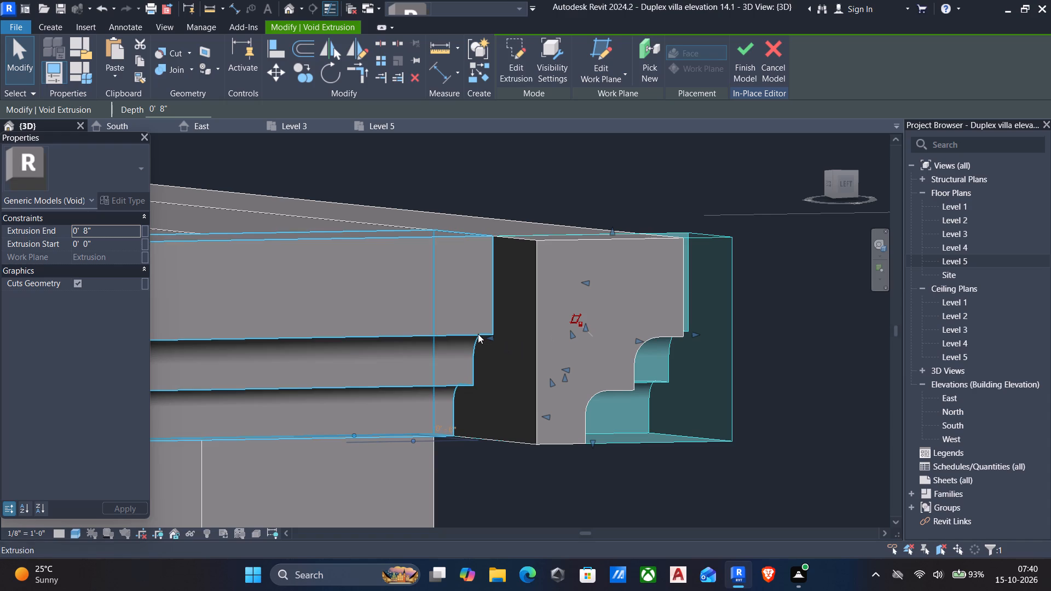
pyautogui.moveTo(491, 337); pyautogui.dragTo(438, 343)
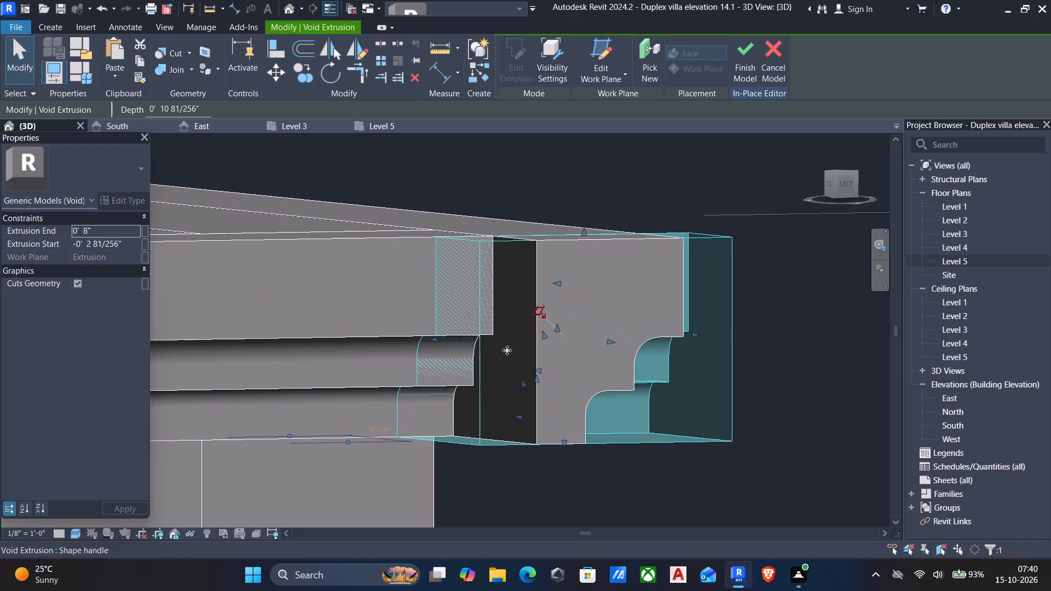
pyautogui.click(747, 55)
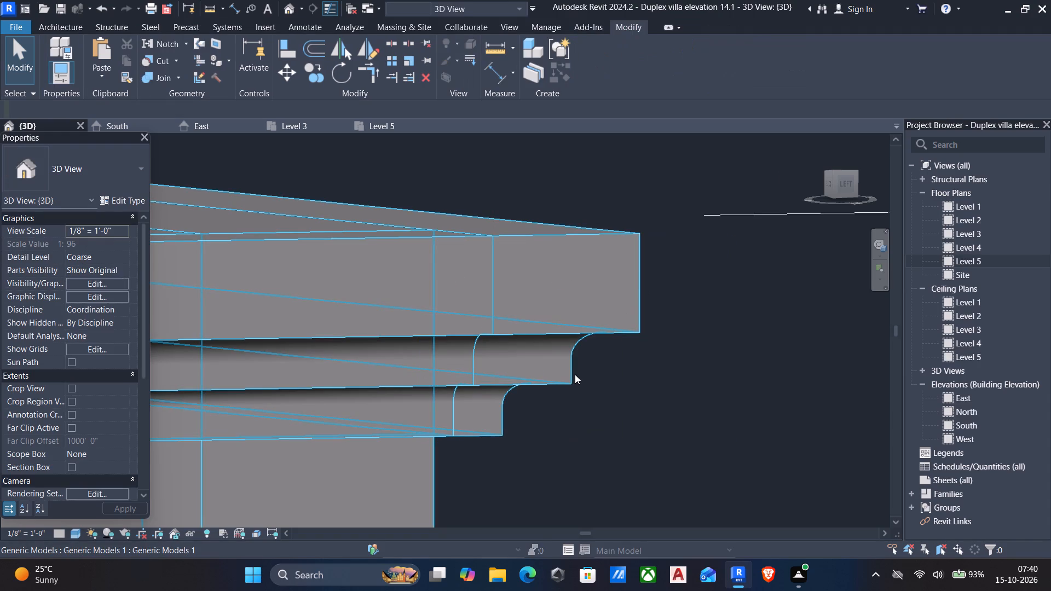
# Examine the mitred moulding corner, the hipped roof junction and the entrance panel from several sides.
pyautogui.scroll(-16, 576, 380)
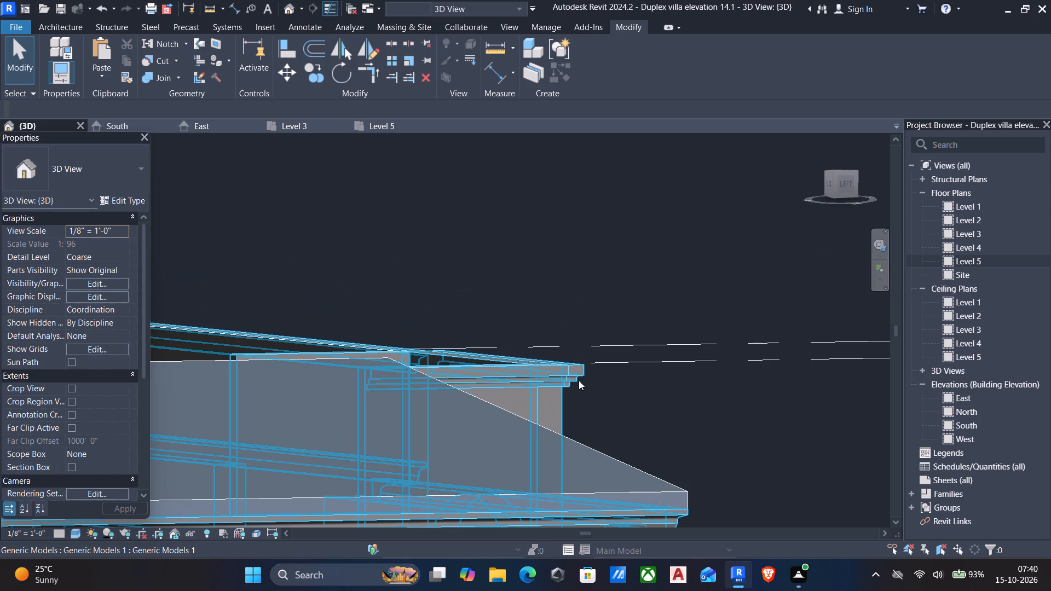
pyautogui.keyDown('shift'); pyautogui.moveTo(523, 367); pyautogui.dragTo(351, 343, button='middle'); pyautogui.keyUp('shift')
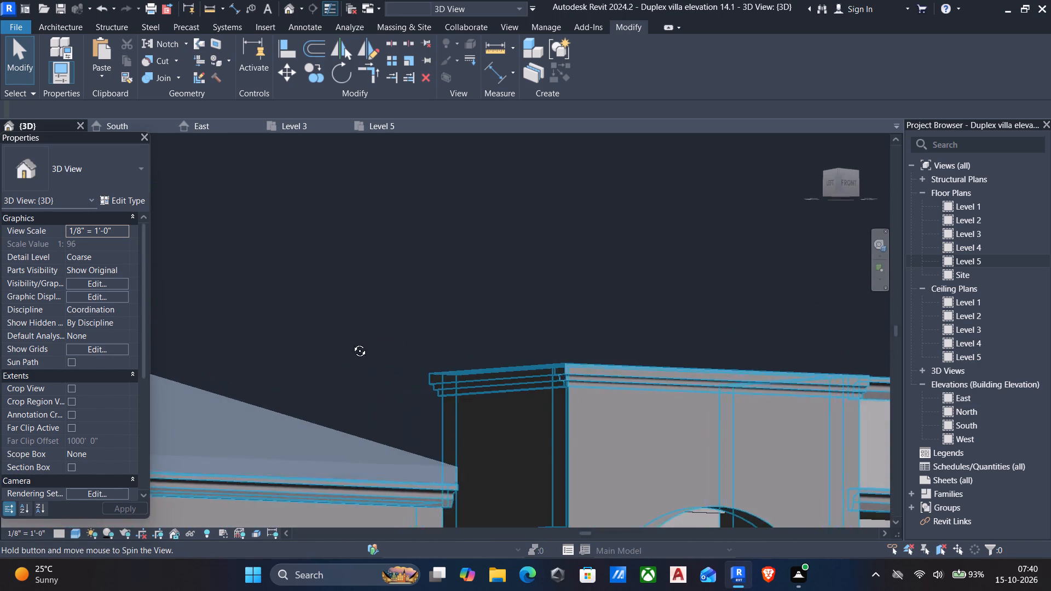
pyautogui.keyDown('shift'); pyautogui.moveTo(351, 343); pyautogui.dragTo(385, 442, button='middle'); pyautogui.keyUp('shift')
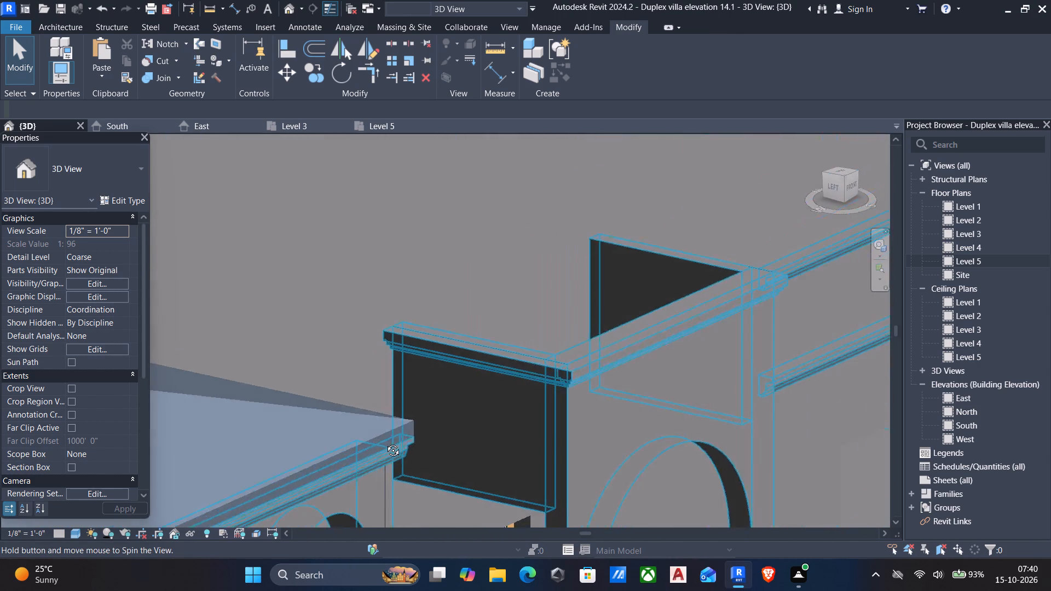
pyautogui.keyDown('shift'); pyautogui.moveTo(385, 442); pyautogui.dragTo(293, 426, button='middle'); pyautogui.keyUp('shift')
pyautogui.scroll(-6, 351, 433)
pyautogui.keyDown('shift'); pyautogui.moveTo(563, 389); pyautogui.dragTo(510, 399, button='middle'); pyautogui.keyUp('shift')
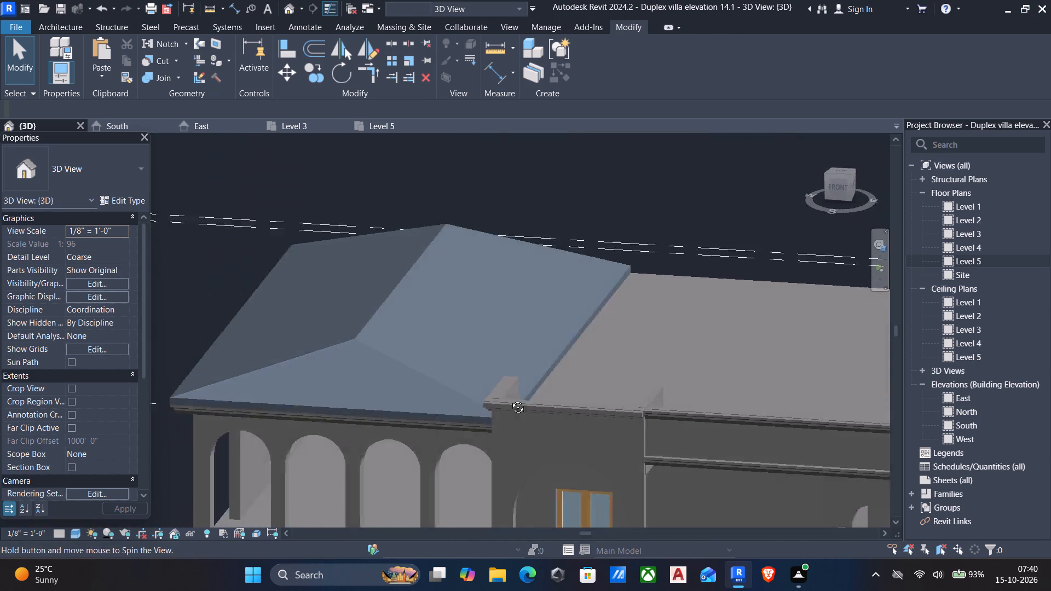
pyautogui.keyDown('shift'); pyautogui.moveTo(510, 399); pyautogui.dragTo(405, 355, button='middle'); pyautogui.keyUp('shift')
pyautogui.keyDown('shift'); pyautogui.moveTo(413, 357); pyautogui.dragTo(438, 364, button='middle'); pyautogui.keyUp('shift')
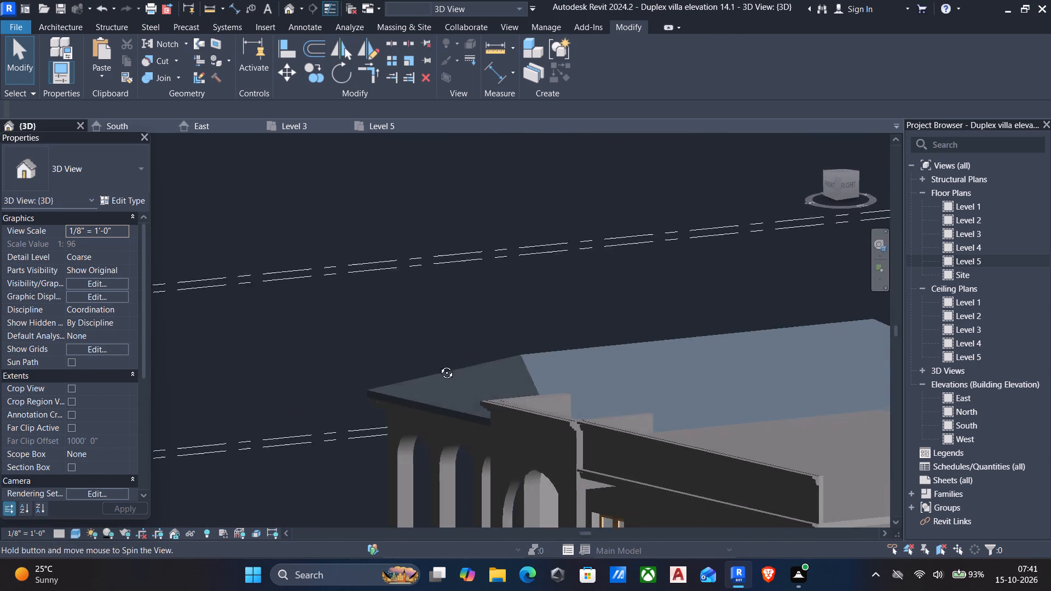
pyautogui.keyDown('shift'); pyautogui.moveTo(438, 364); pyautogui.dragTo(446, 399, button='middle'); pyautogui.keyUp('shift')
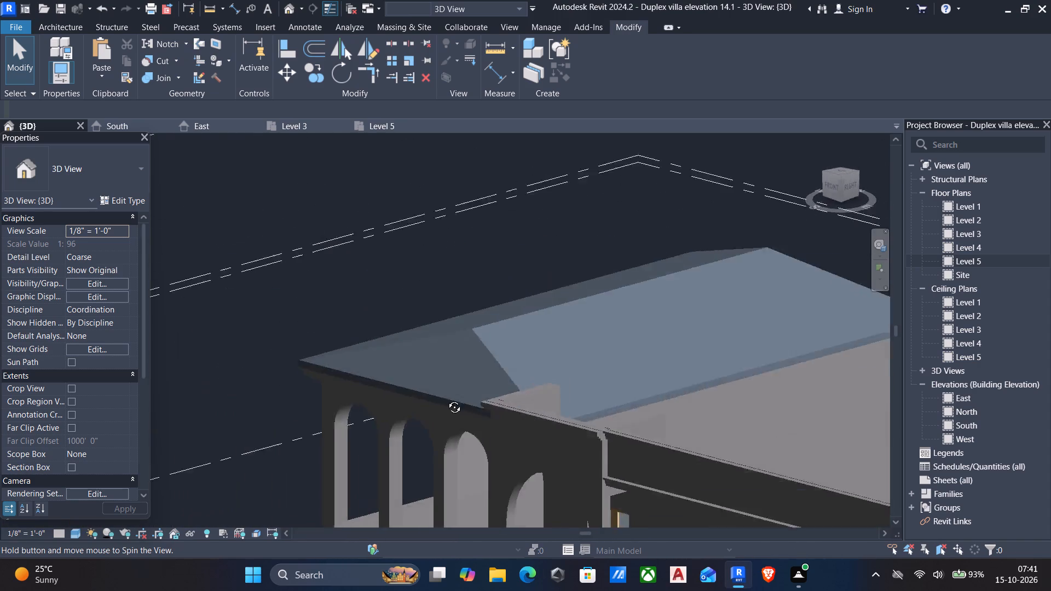
pyautogui.keyDown('shift'); pyautogui.moveTo(446, 399); pyautogui.dragTo(605, 383, button='middle'); pyautogui.keyUp('shift')
pyautogui.keyDown('shift'); pyautogui.middleClick(605, 383); pyautogui.keyUp('shift')
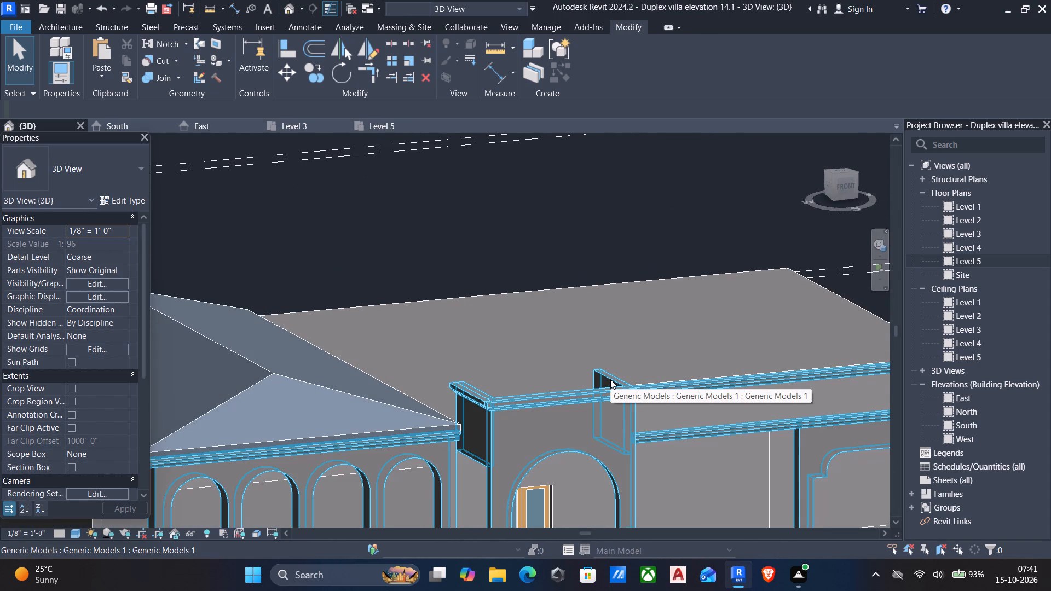
pyautogui.moveTo(583, 416); pyautogui.dragTo(482, 235, button='middle')
pyautogui.moveTo(470, 268); pyautogui.dragTo(475, 269, button='middle')
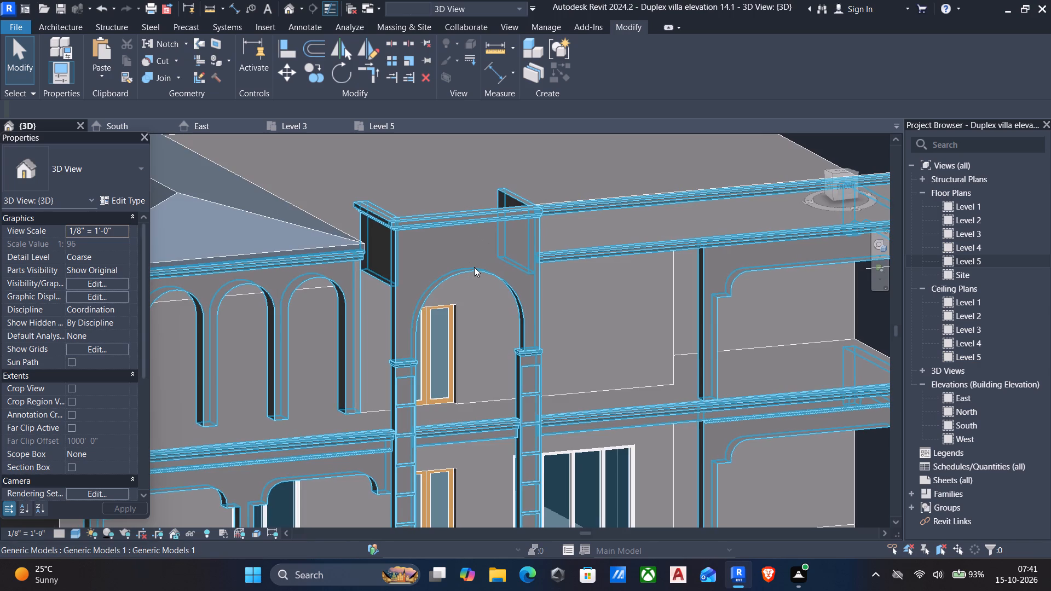
# Edit the front moulding in-place model and start a new solid extrusion on the entrance panel's arched front face.
pyautogui.click(434, 285)
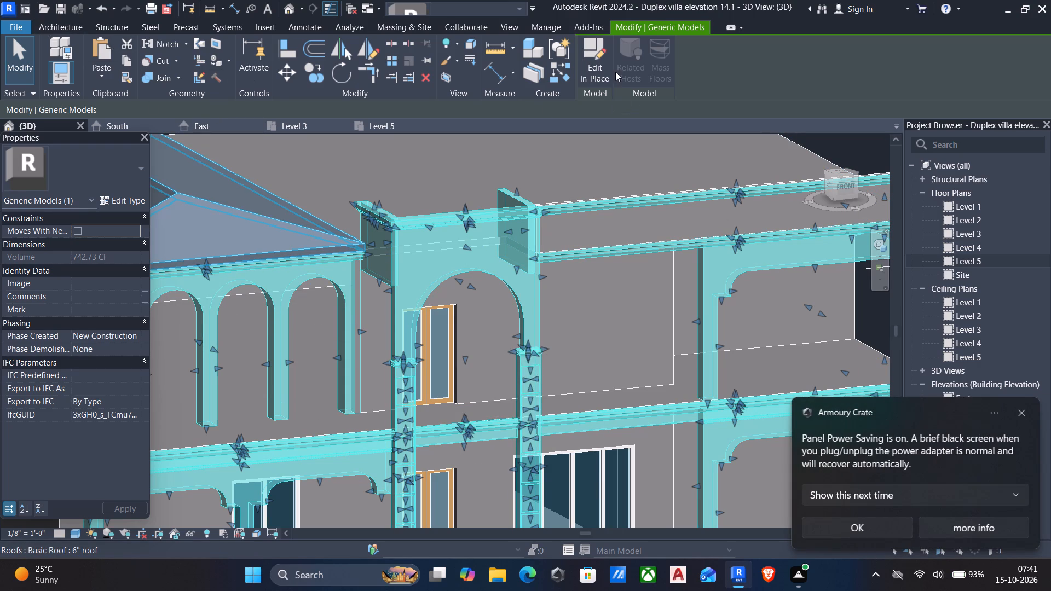
pyautogui.click(590, 59)
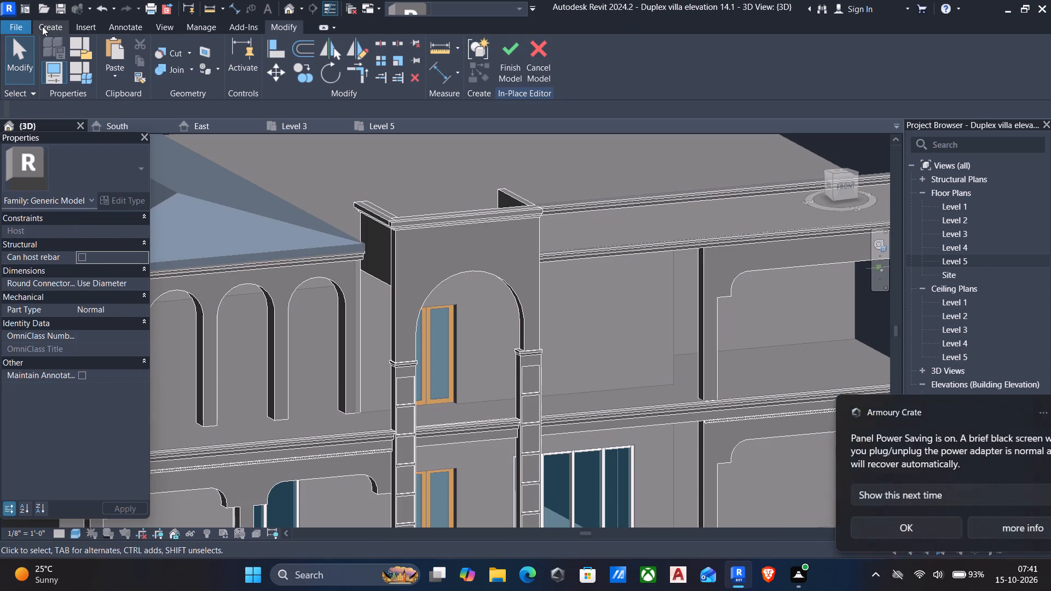
pyautogui.click(42, 26)
pyautogui.click(119, 43)
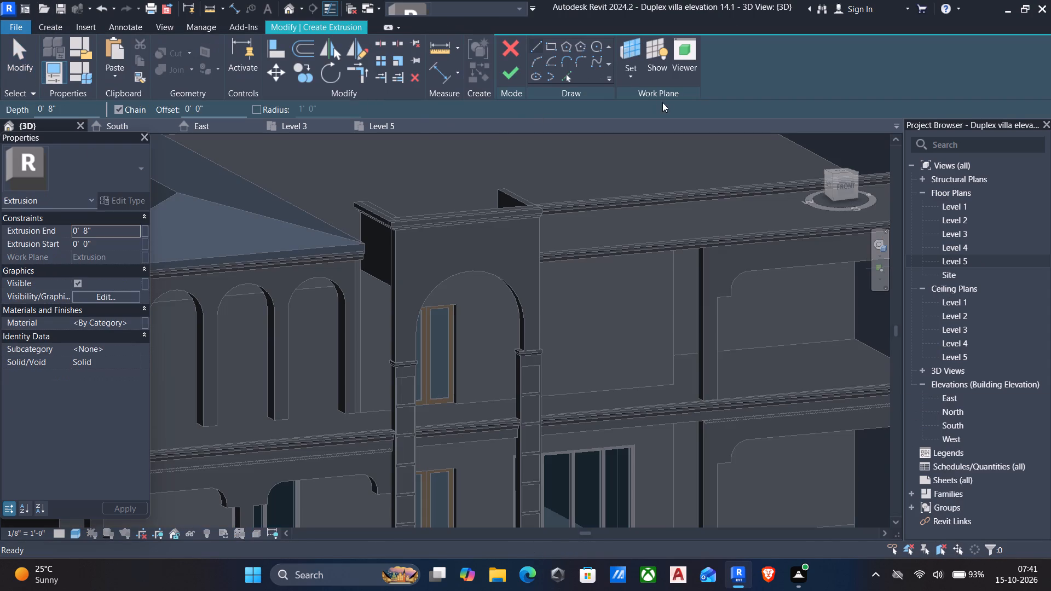
pyautogui.click(625, 80)
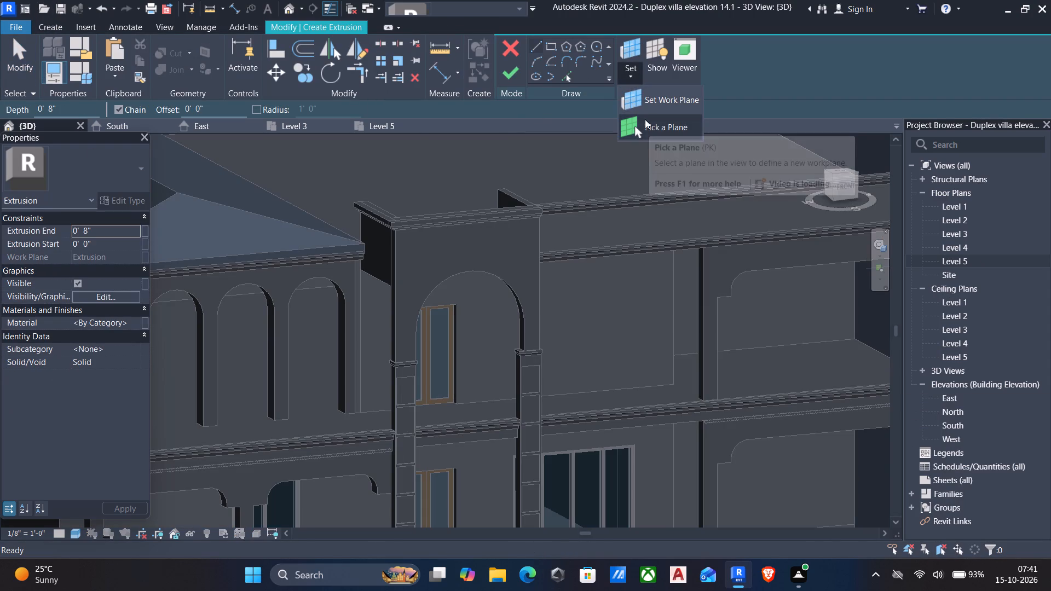
pyautogui.click(657, 132)
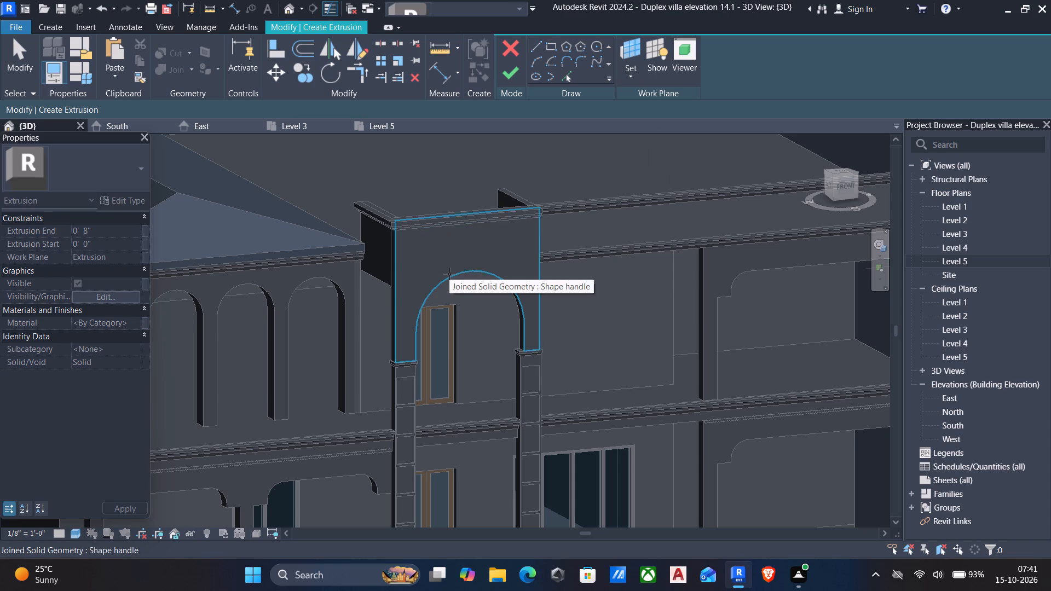
pyautogui.click(449, 274)
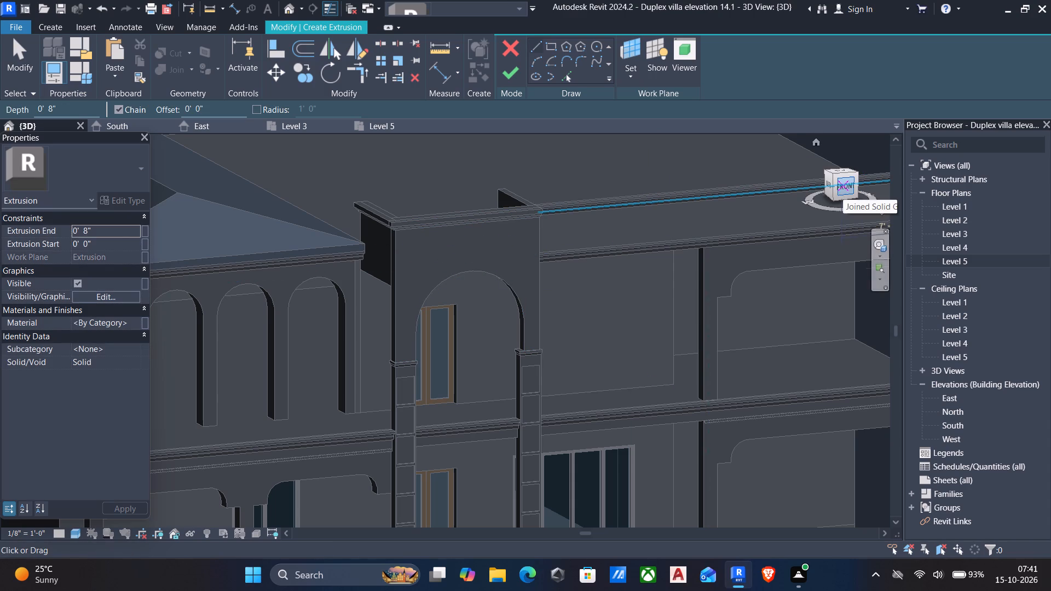
# In front view, pick the entrance arch with a 2" offset to sketch an outer arc and a concentric arc along the opening's edge.
pyautogui.click(843, 185)
pyautogui.scroll(5, 544, 37)
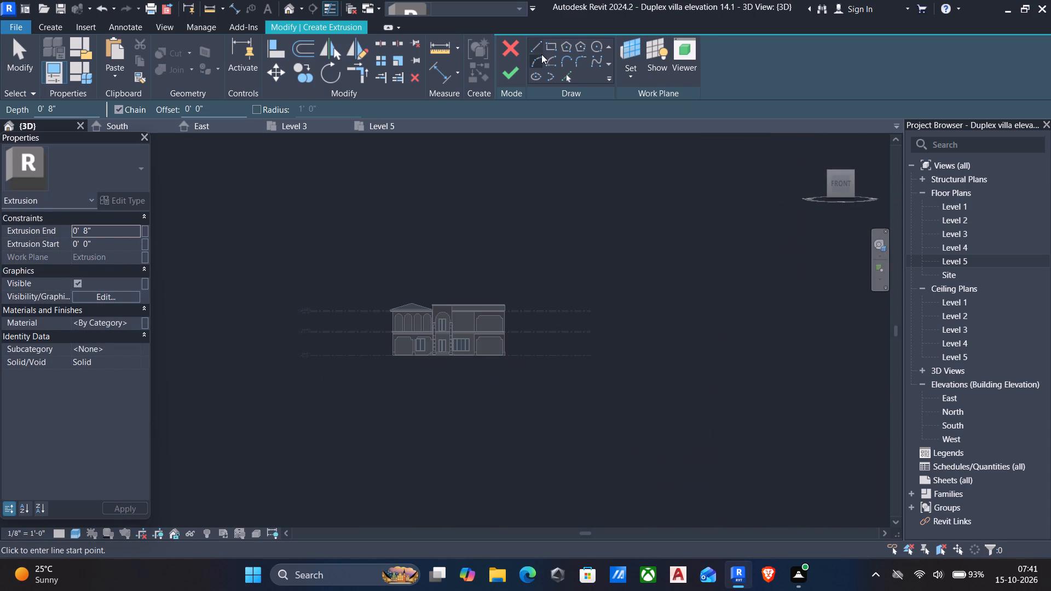
pyautogui.scroll(9, 541, 55)
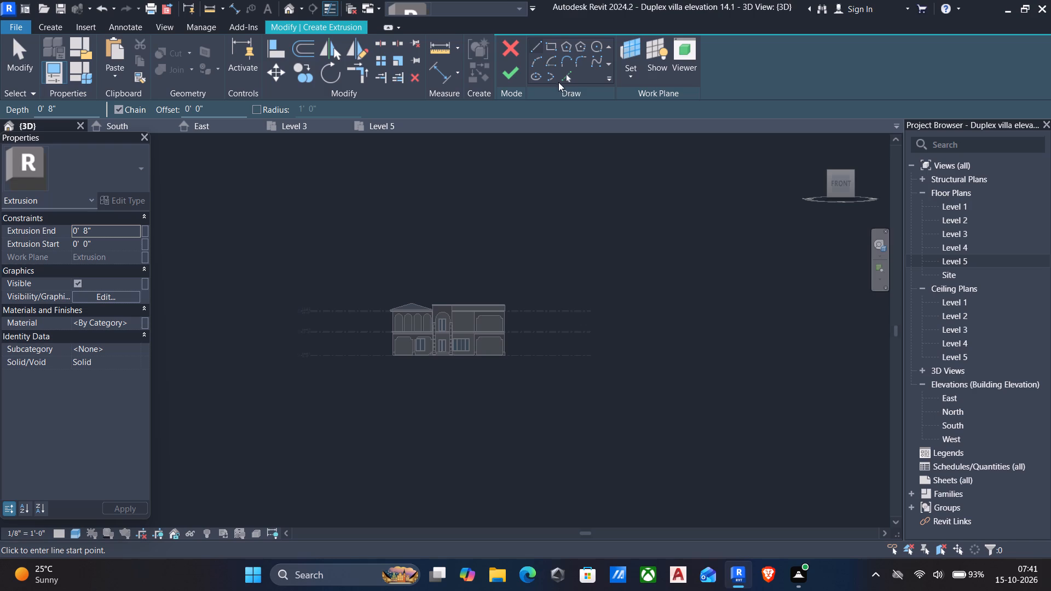
pyautogui.click(562, 80)
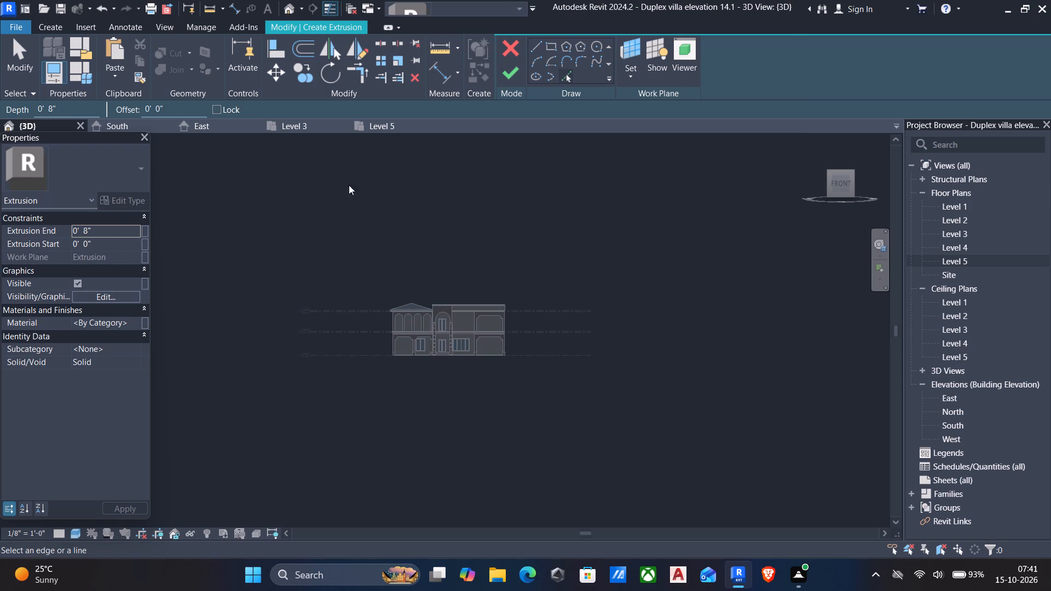
pyautogui.scroll(5, 239, 120)
pyautogui.scroll(5, 438, 294)
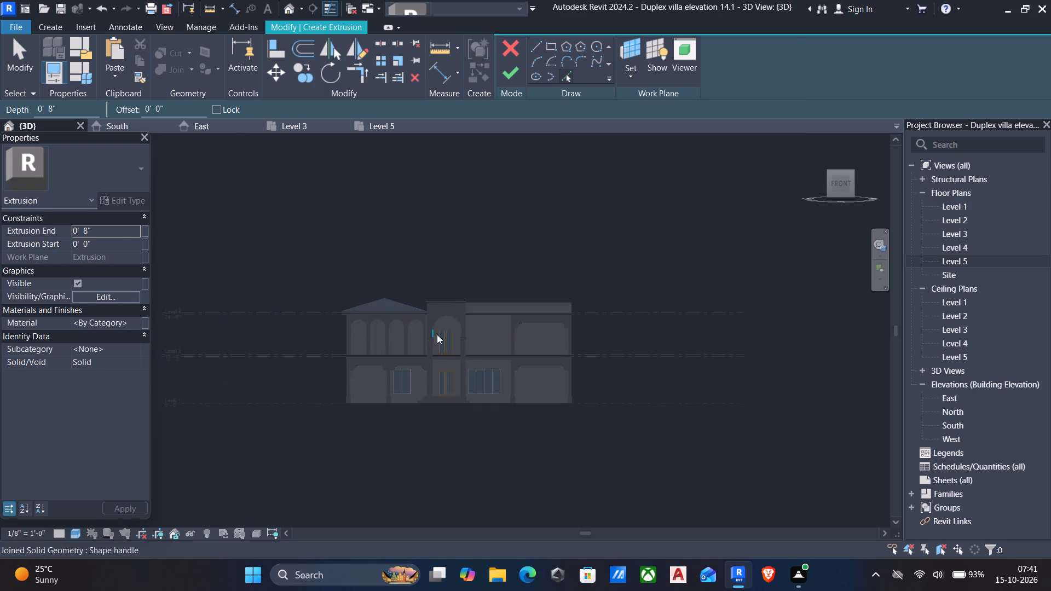
pyautogui.scroll(11, 436, 335)
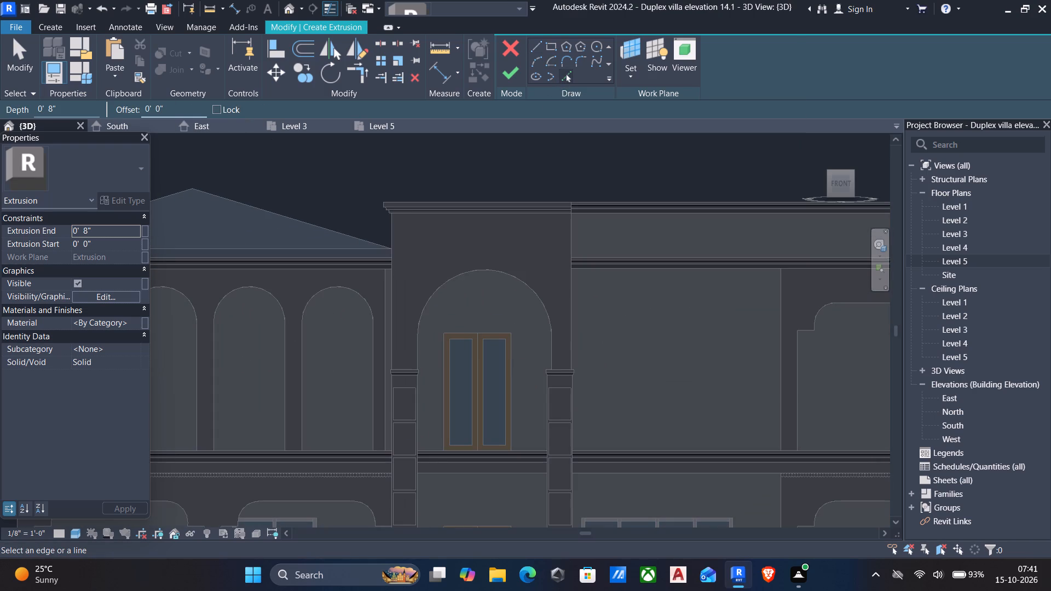
pyautogui.moveTo(182, 108); pyautogui.dragTo(68, 104)
pyautogui.write('2"')
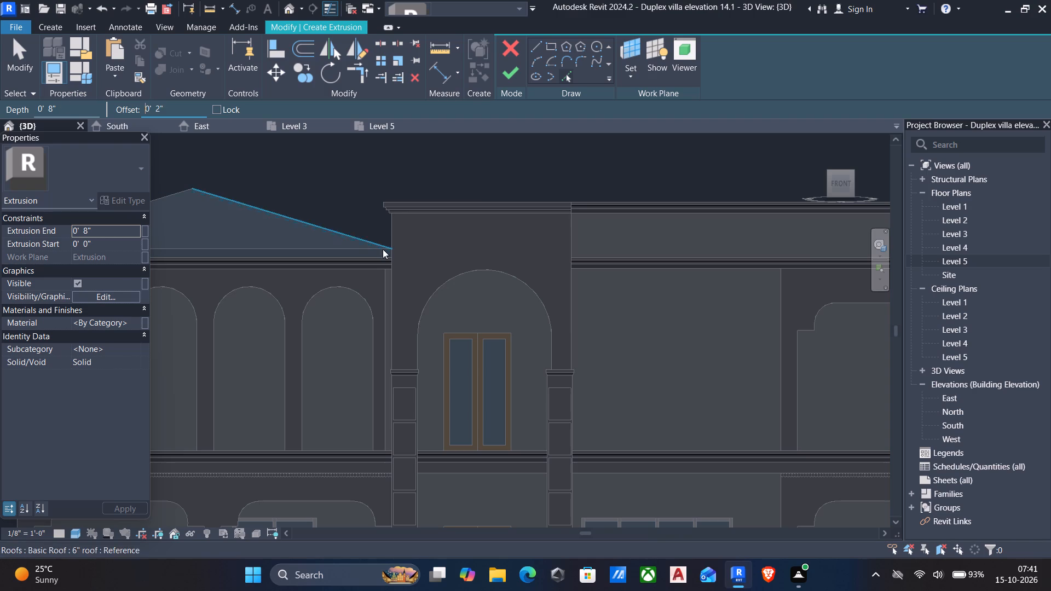
pyautogui.scroll(5, 501, 280)
pyautogui.click(467, 254)
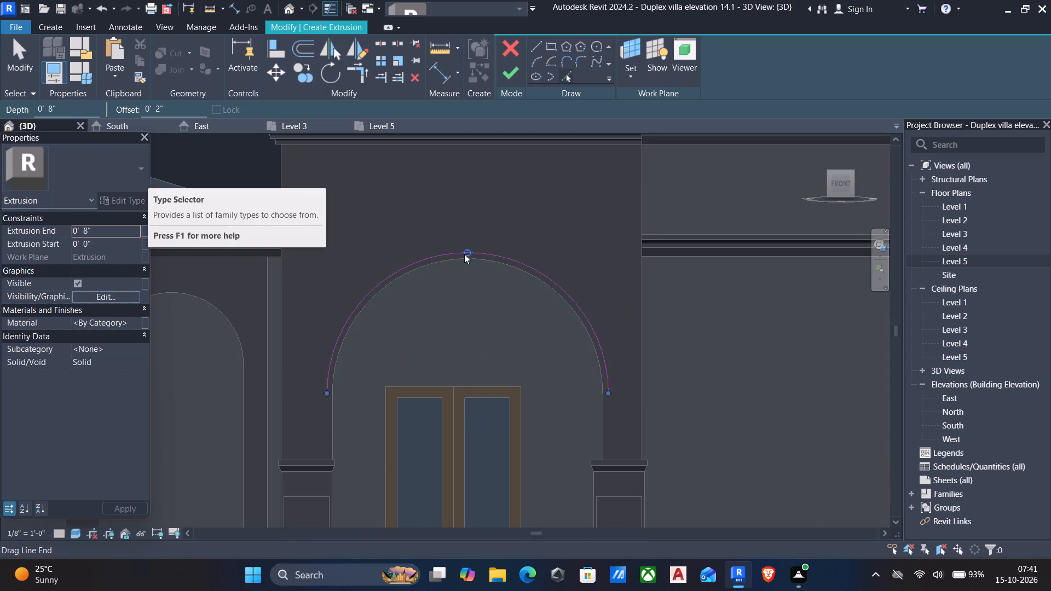
pyautogui.scroll(4, 464, 265)
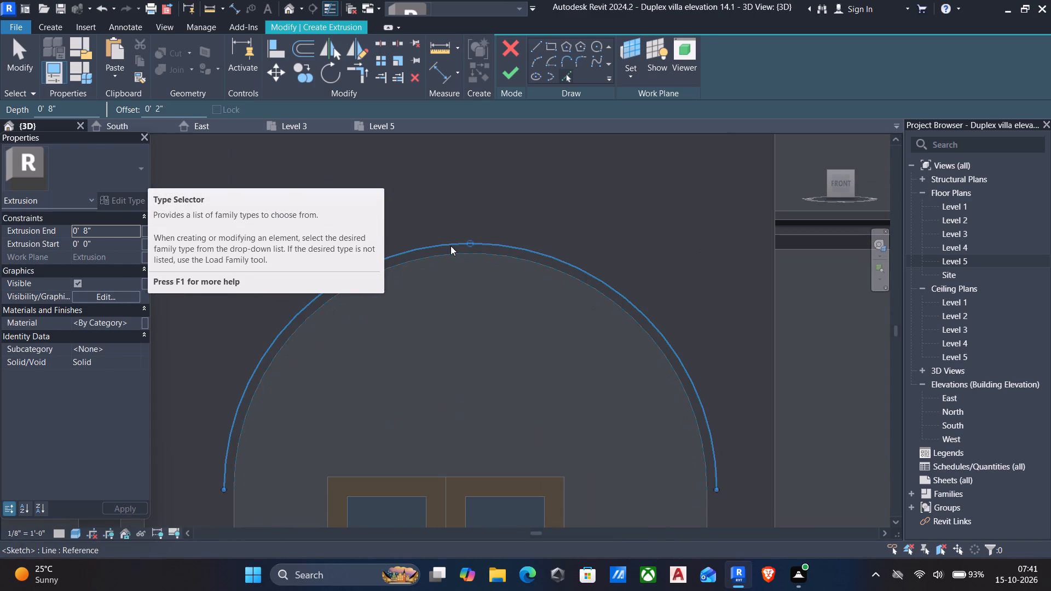
pyautogui.click(451, 246)
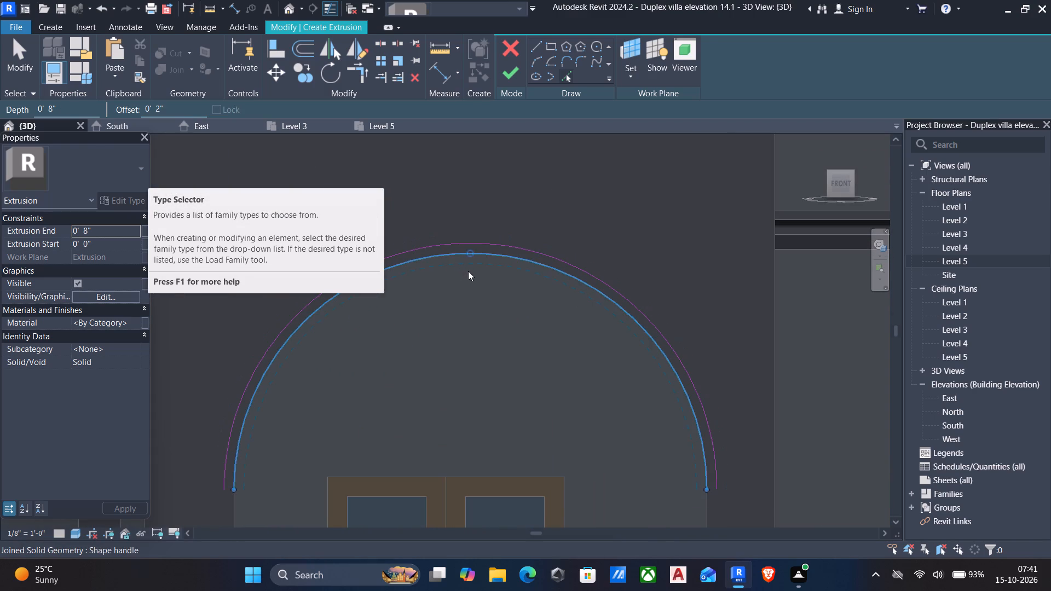
# Pick lines at a 2" offset below both arch ends to carry the inner and outer arcs down to the pillar caps.
pyautogui.scroll(-5, 473, 289)
pyautogui.moveTo(455, 414); pyautogui.dragTo(469, 381, button='middle')
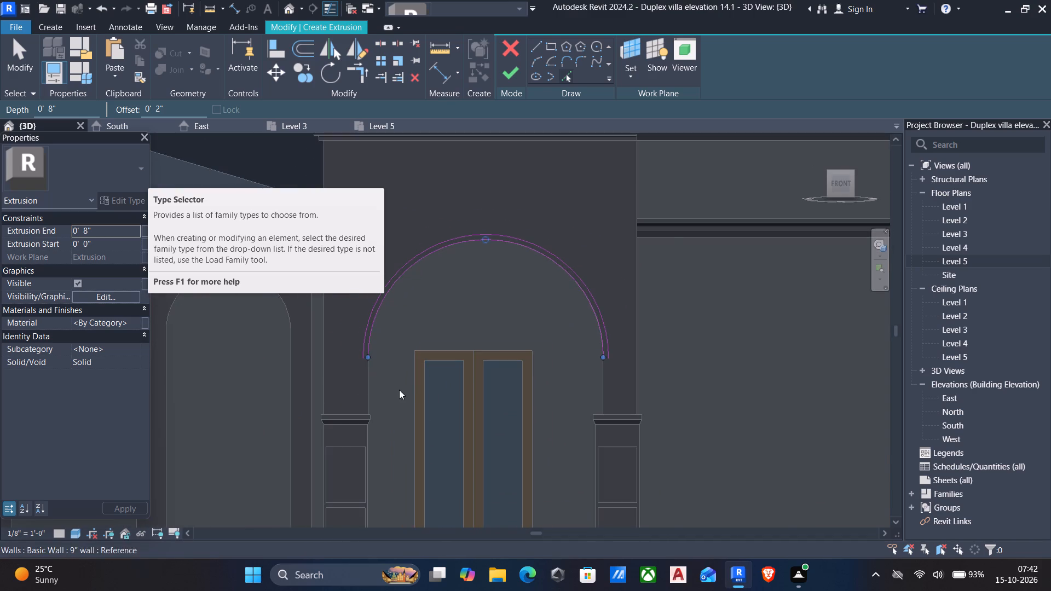
pyautogui.scroll(5, 399, 390)
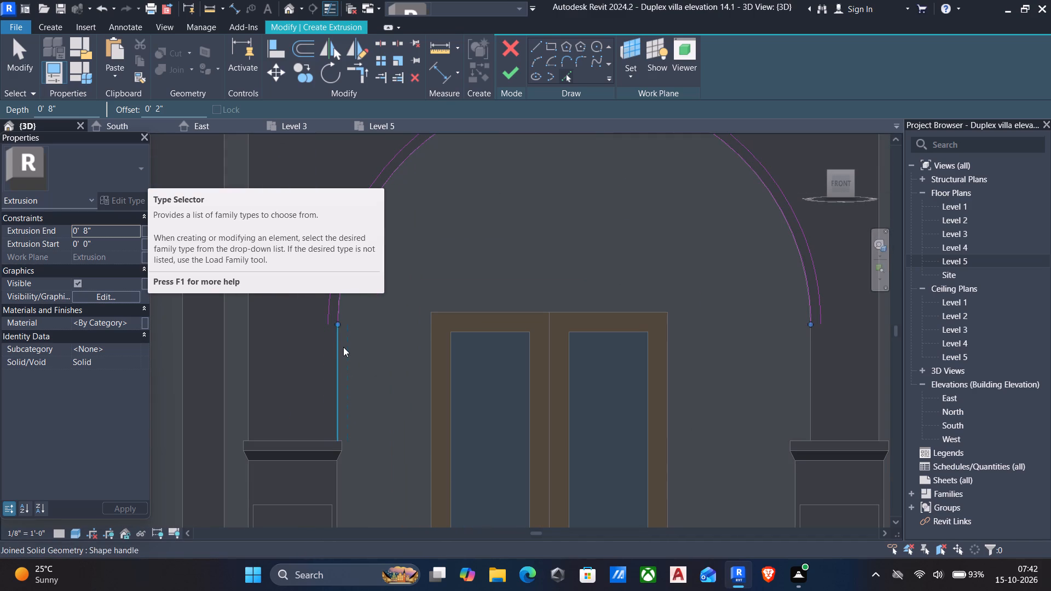
pyautogui.click(343, 347)
pyautogui.click(332, 358)
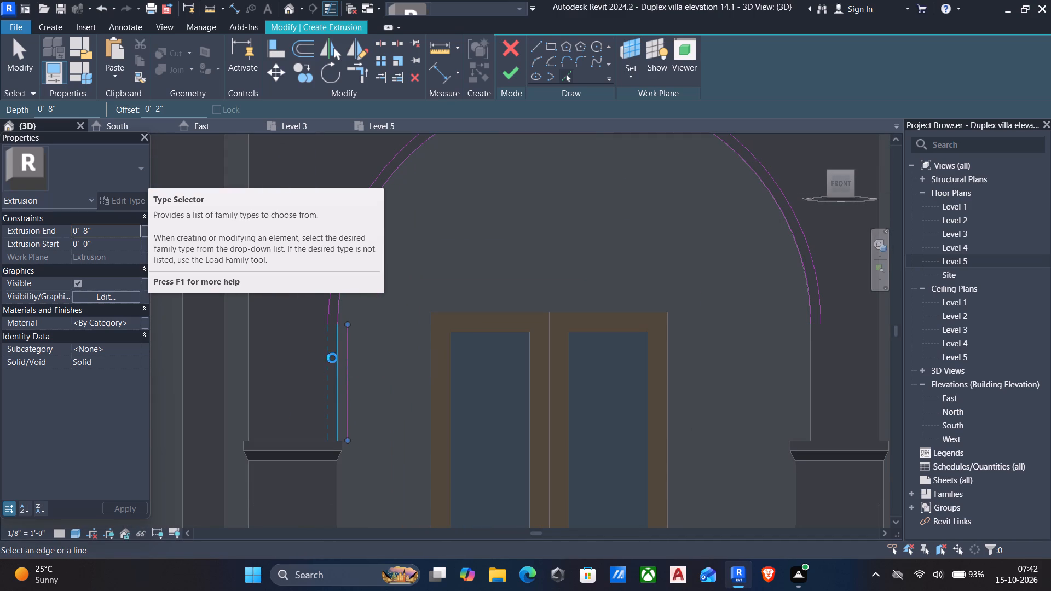
pyautogui.click(328, 356)
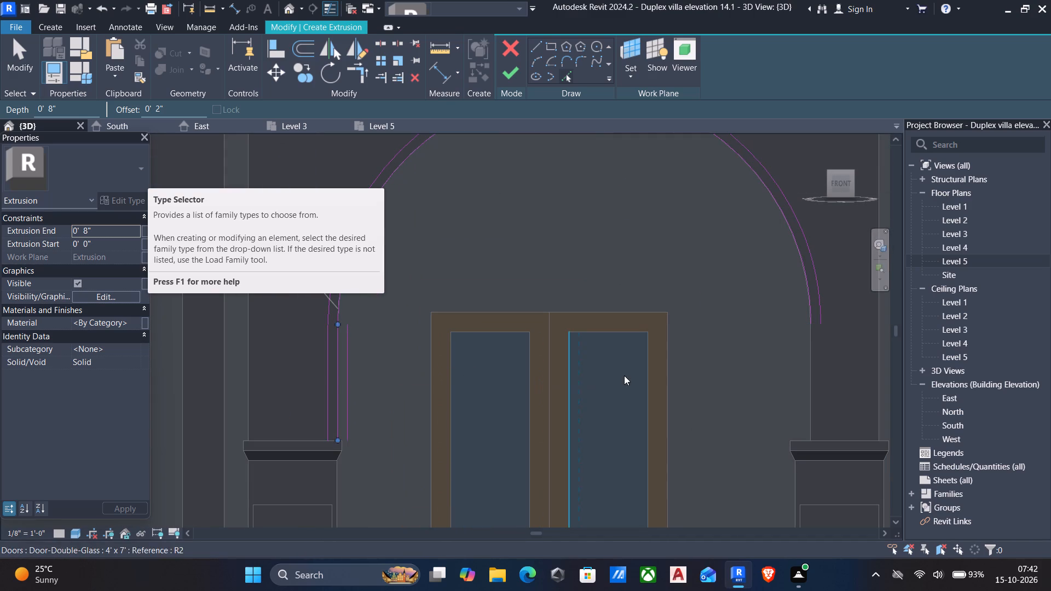
pyautogui.click(809, 343)
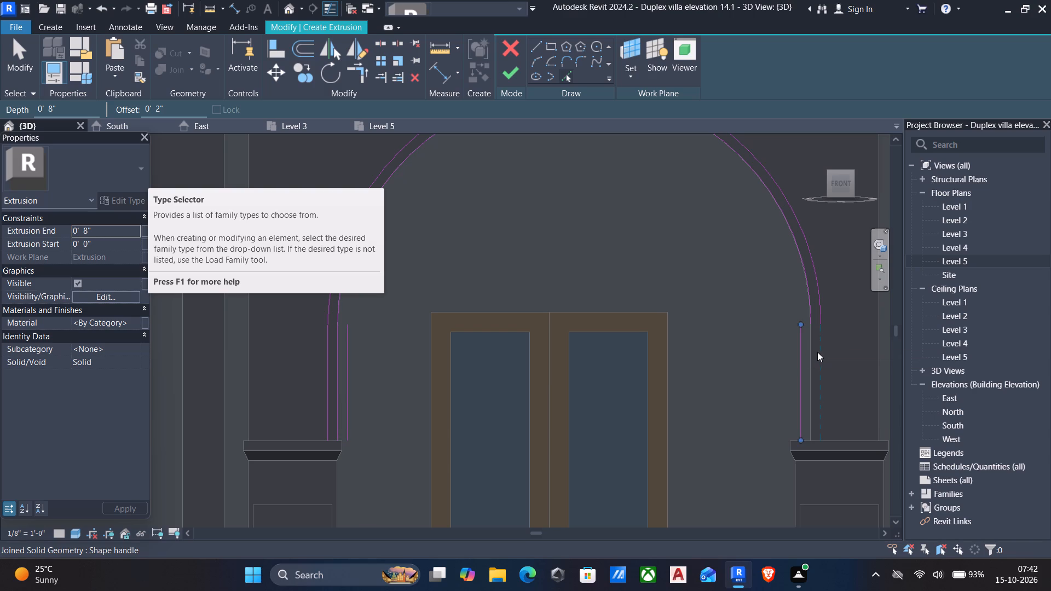
pyautogui.click(813, 354)
pyautogui.click(818, 350)
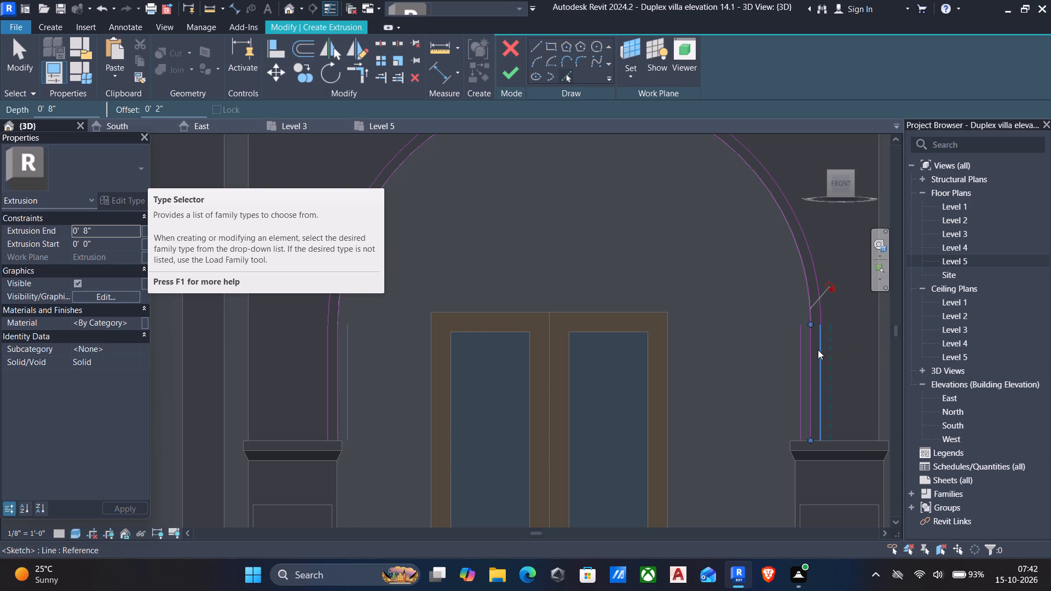
pyautogui.scroll(-3, 815, 377)
pyautogui.moveTo(757, 413); pyautogui.dragTo(749, 415, button='middle')
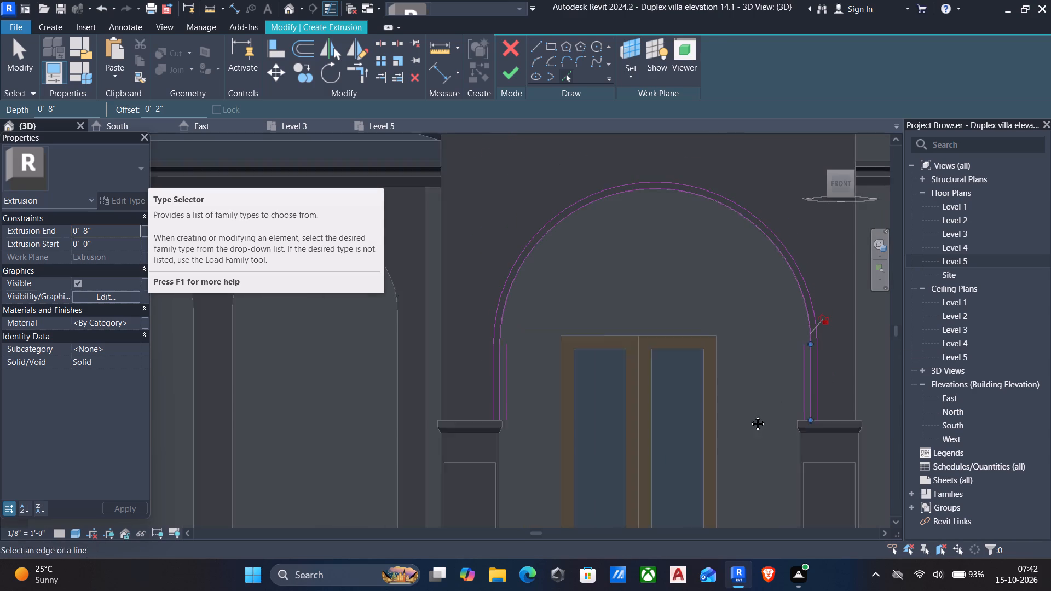
pyautogui.moveTo(749, 415); pyautogui.dragTo(752, 364, button='middle')
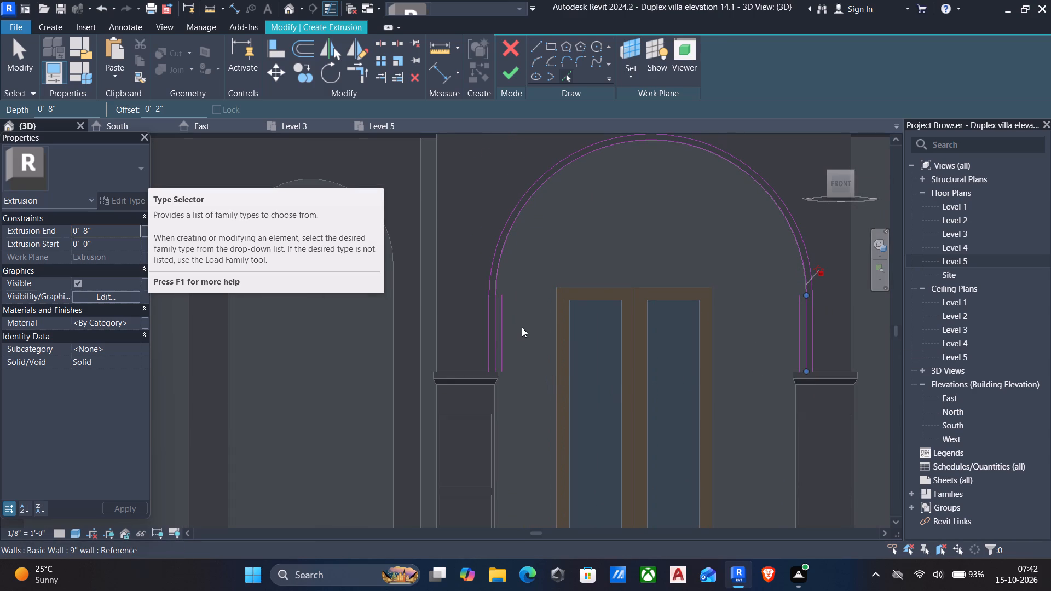
# Delete the stray vertical lines inside the arch opening on both sides and the duplicate line on the left leg's inner edge.
pyautogui.press('Escape')
pyautogui.scroll(4, 493, 330)
pyautogui.click(505, 370)
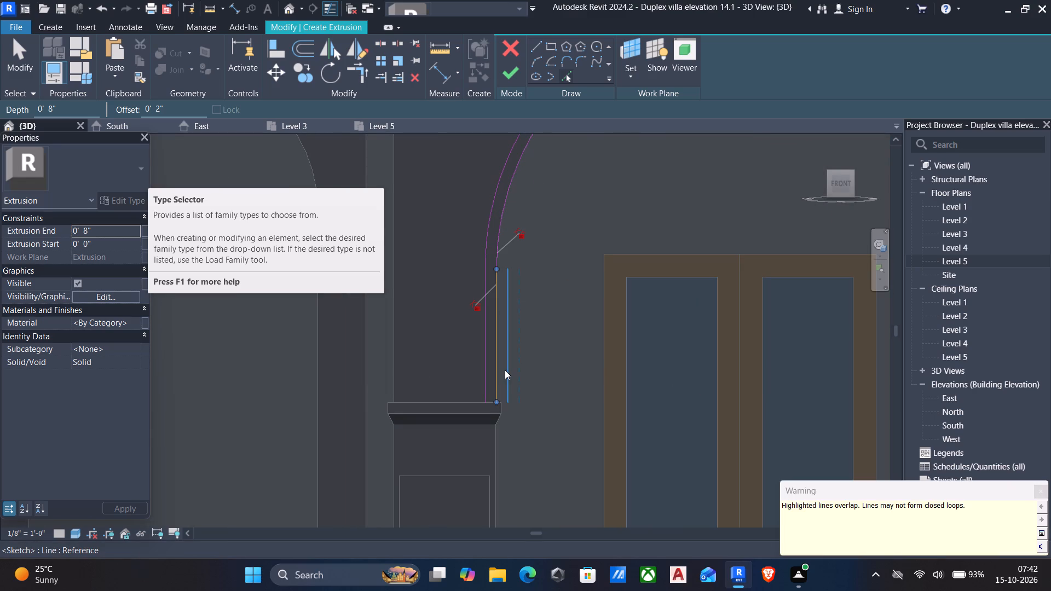
pyautogui.press('Escape')
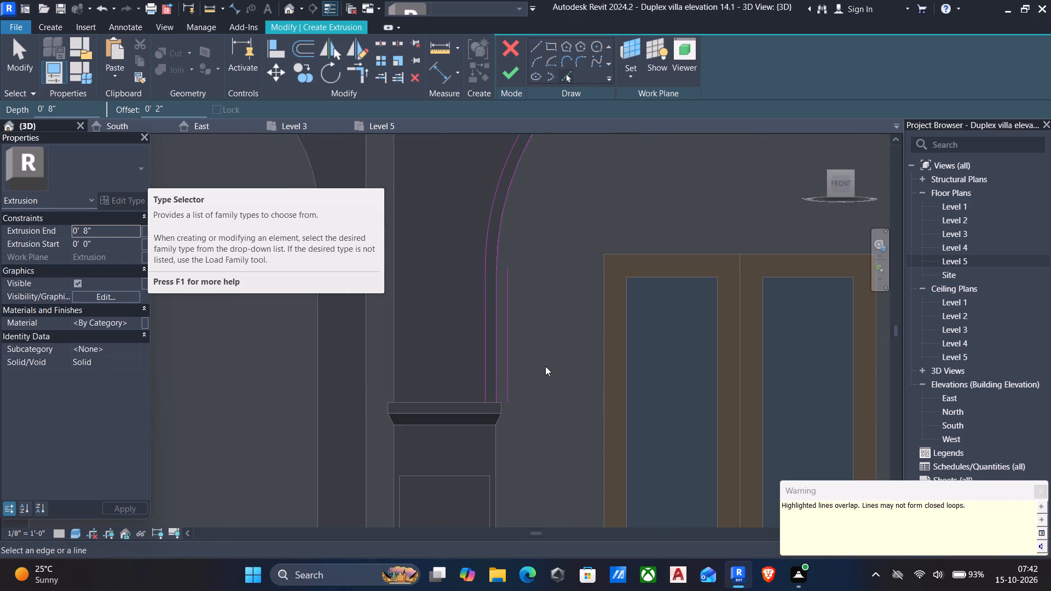
pyautogui.press('Escape')
pyautogui.click(509, 364)
pyautogui.press('Delete')
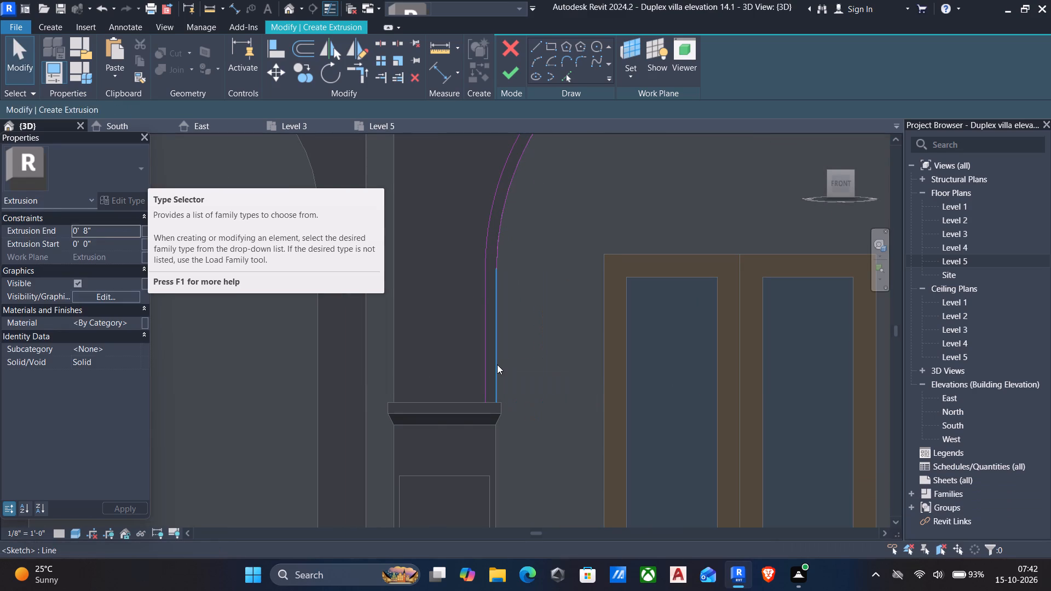
pyautogui.click(497, 364)
pyautogui.press('Delete')
pyautogui.moveTo(538, 408); pyautogui.dragTo(505, 409, button='middle')
pyautogui.scroll(-6, 500, 409)
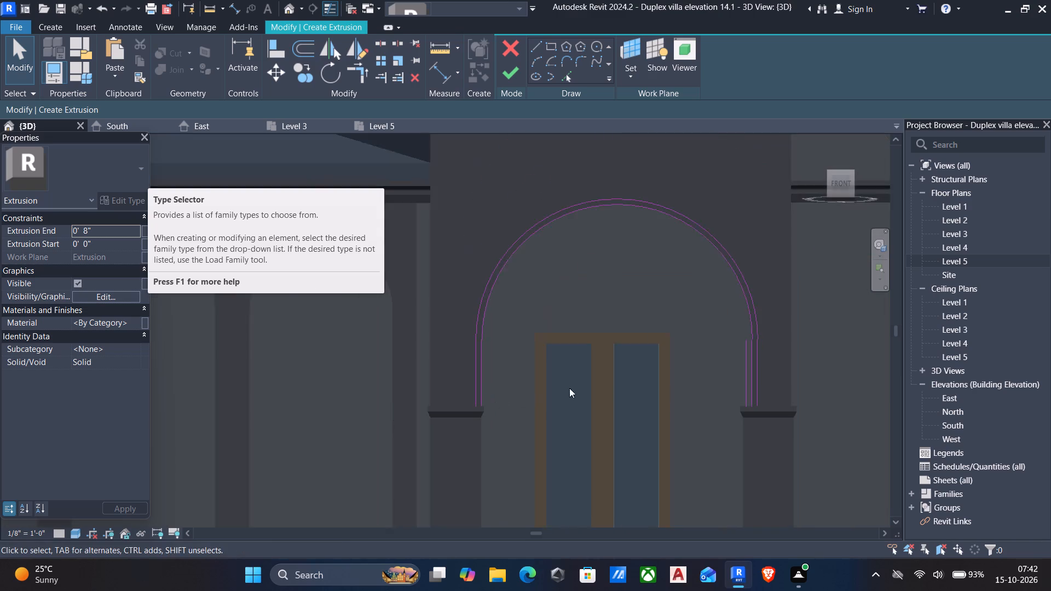
pyautogui.moveTo(760, 386); pyautogui.dragTo(749, 388, button='middle')
pyautogui.scroll(5, 723, 376)
pyautogui.click(684, 376)
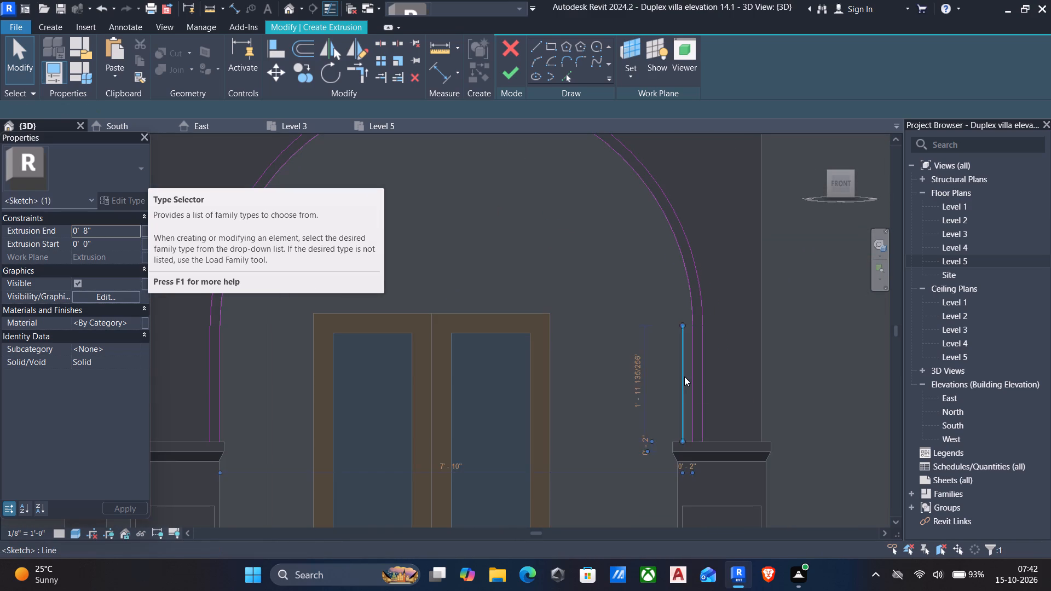
pyautogui.press('Delete')
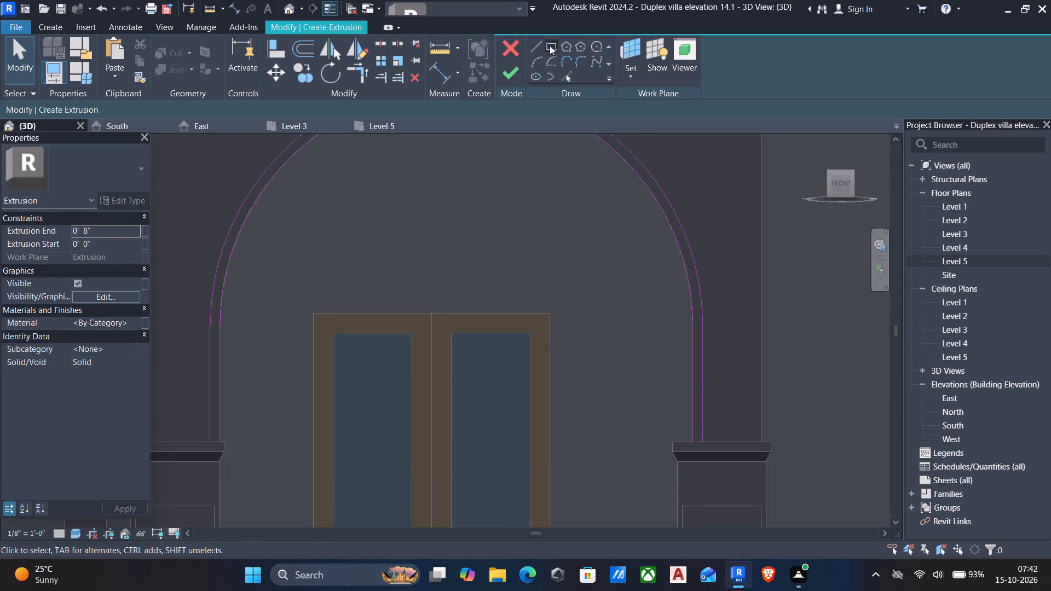
# Close the band sketch with 2" horizontal lines joining the inner and outer edges at the foot of both legs, on the pillar caps.
pyautogui.click(537, 47)
pyautogui.scroll(6, 685, 447)
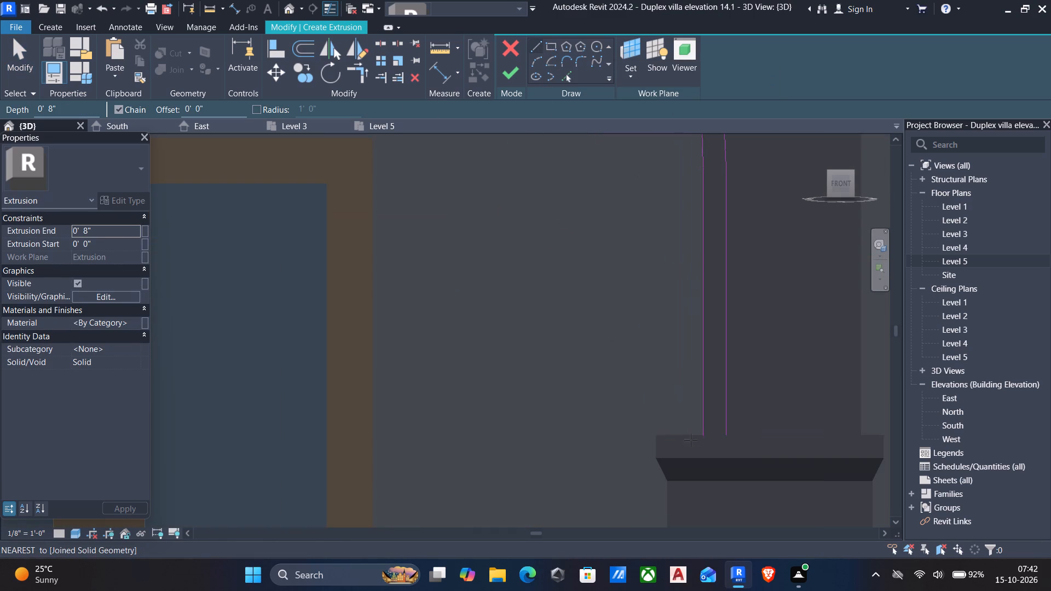
pyautogui.scroll(5, 695, 436)
pyautogui.click(707, 434)
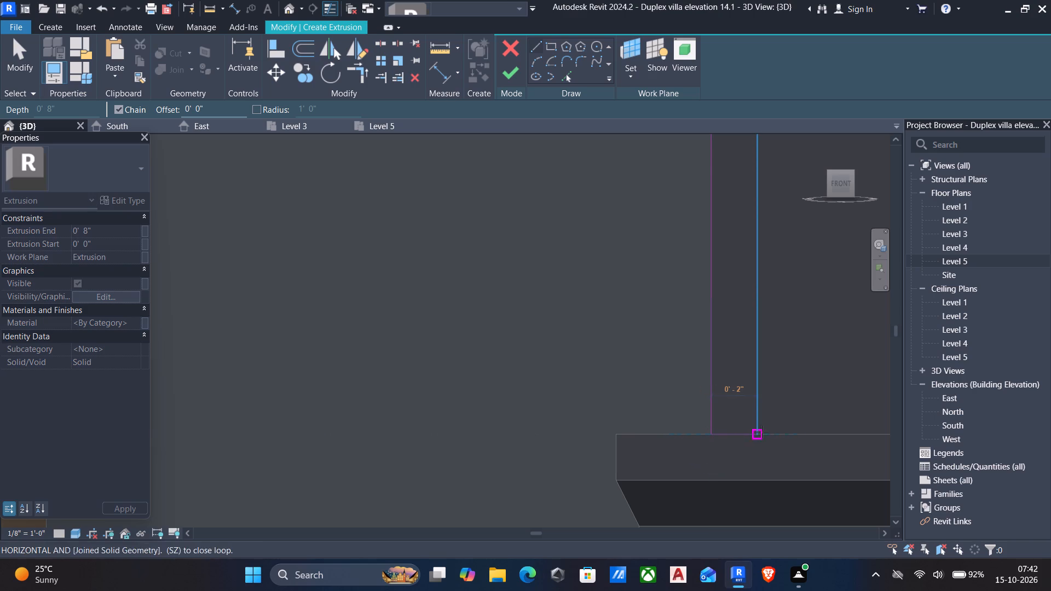
pyautogui.click(758, 435)
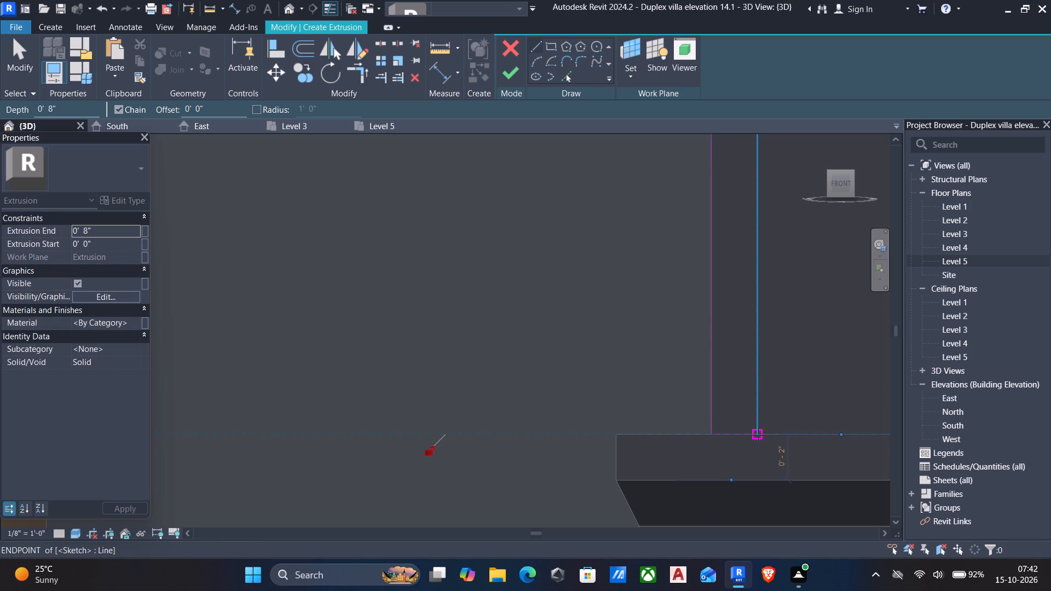
pyautogui.press('Escape')
pyautogui.scroll(-7, 758, 435)
pyautogui.moveTo(461, 443); pyautogui.dragTo(807, 356, button='middle')
pyautogui.scroll(-5, 808, 356)
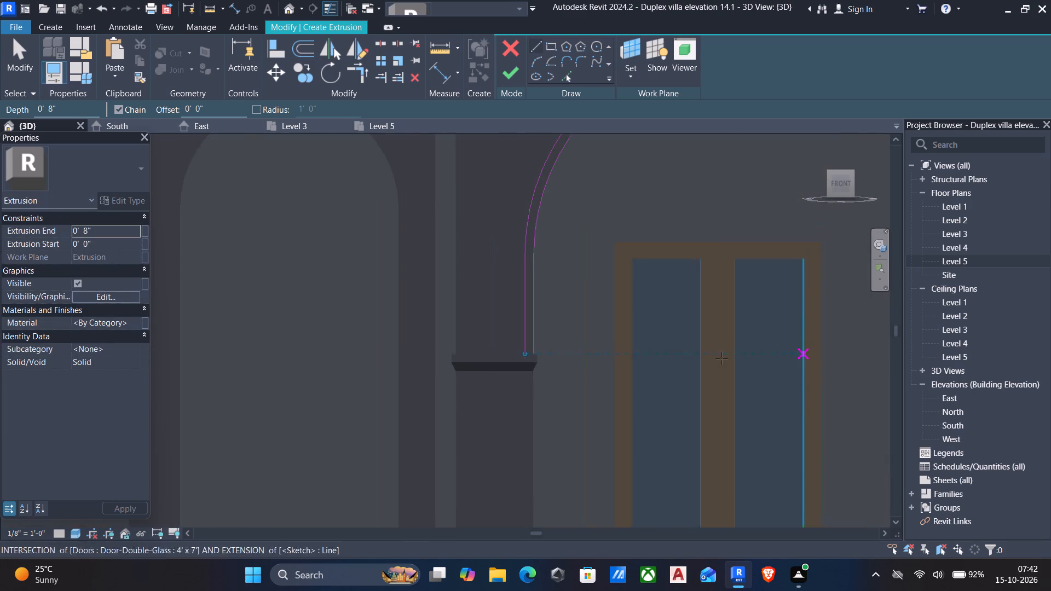
pyautogui.scroll(5, 494, 359)
pyautogui.scroll(6, 544, 337)
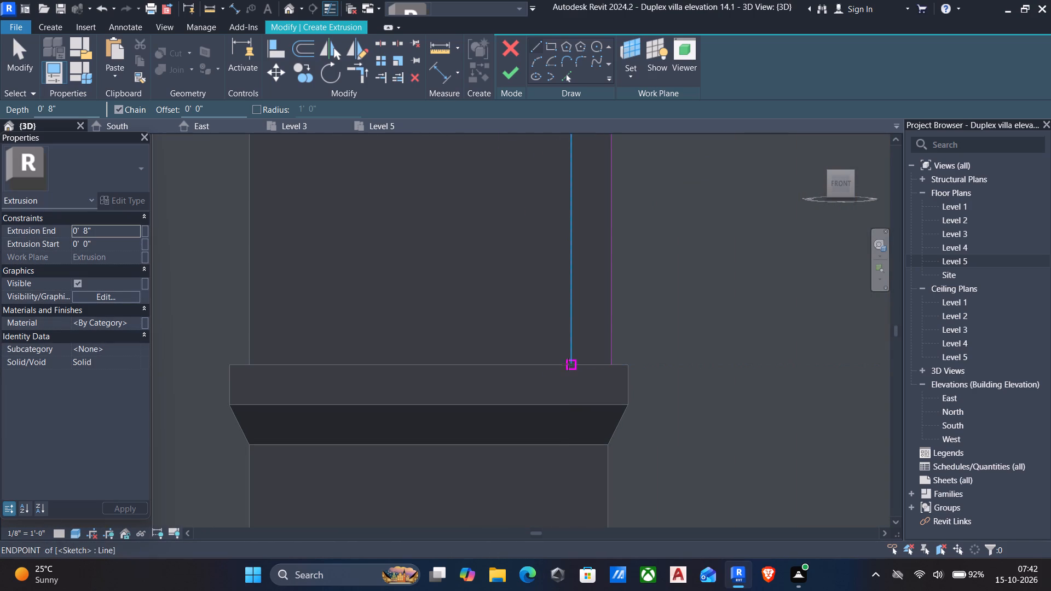
pyautogui.click(569, 364)
pyautogui.scroll(1, 609, 363)
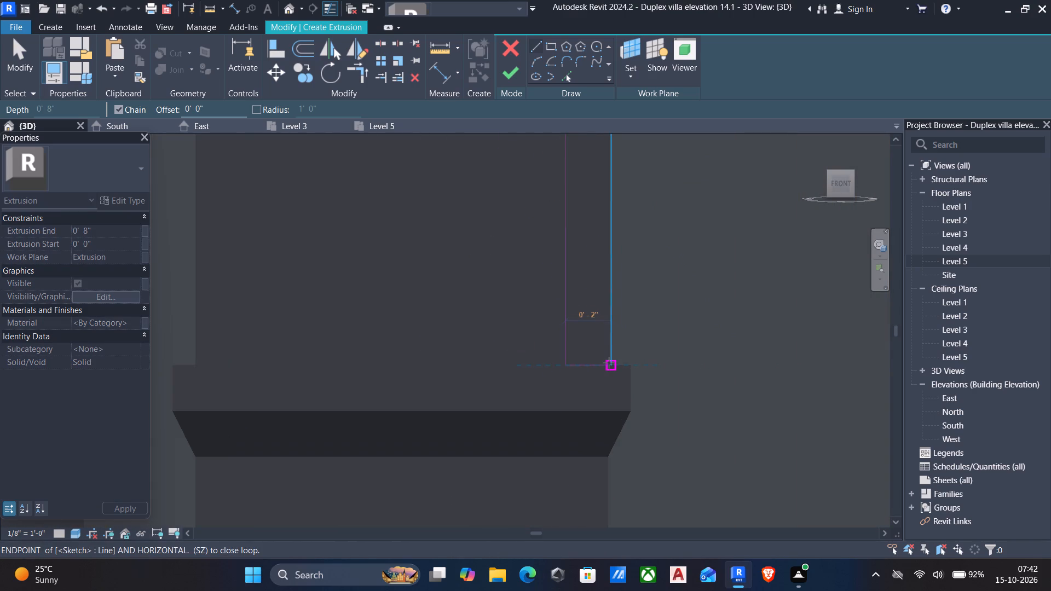
pyautogui.click(609, 363)
pyautogui.press('Escape')
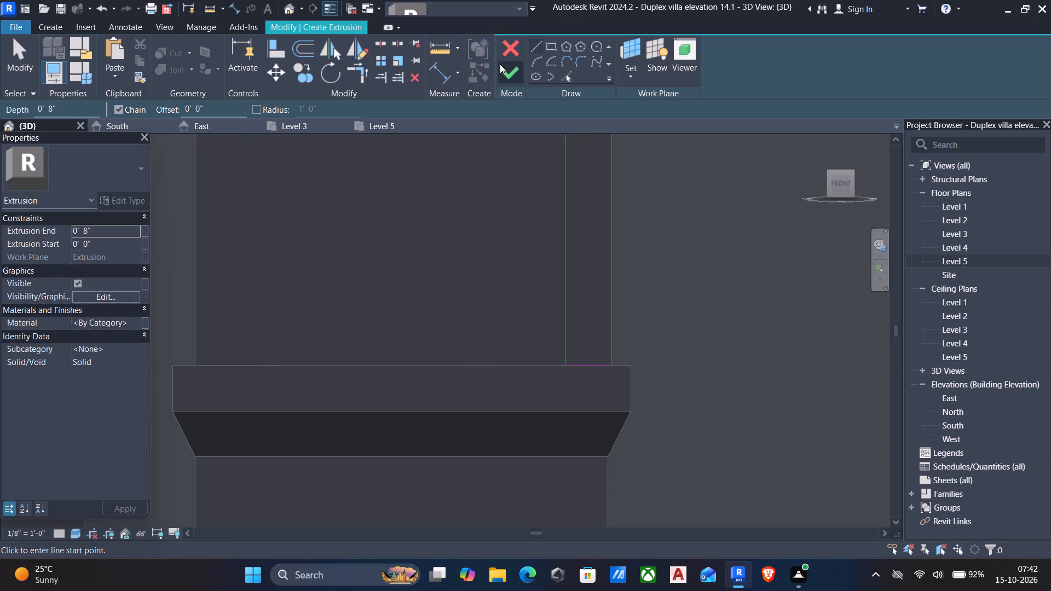
# Finish the arch band extrusion sketch and set its extrusion end to 2".
pyautogui.click(507, 76)
pyautogui.scroll(-3, 562, 275)
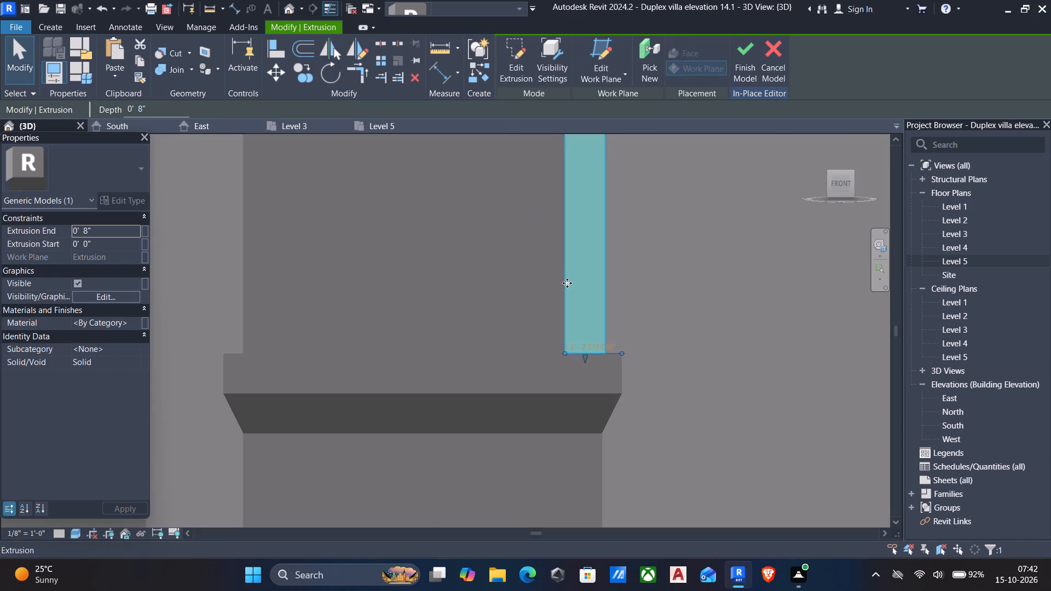
pyautogui.scroll(-4, 567, 283)
pyautogui.click(109, 232)
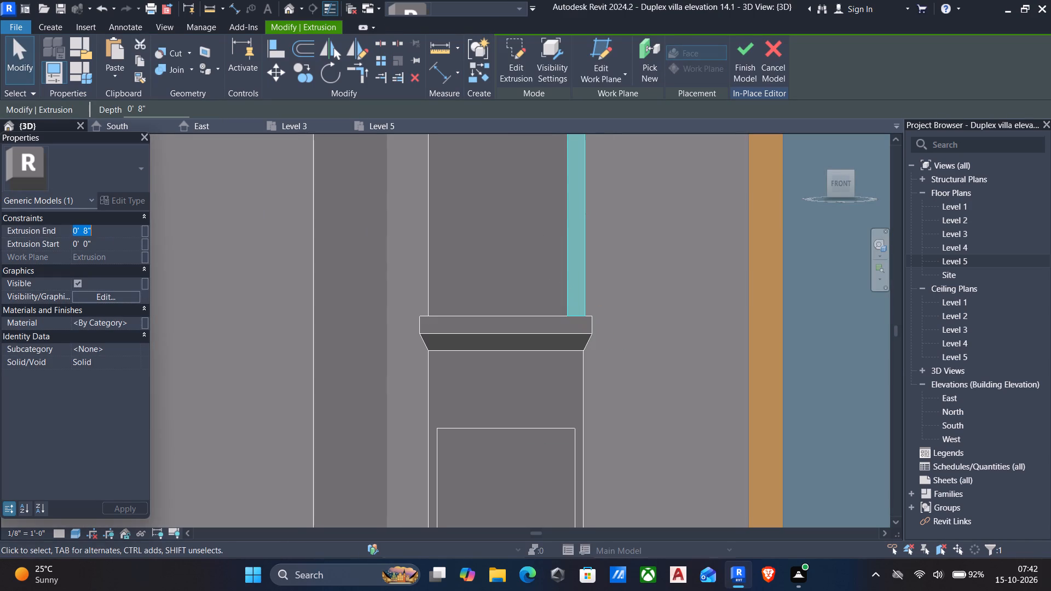
pyautogui.write('2"')
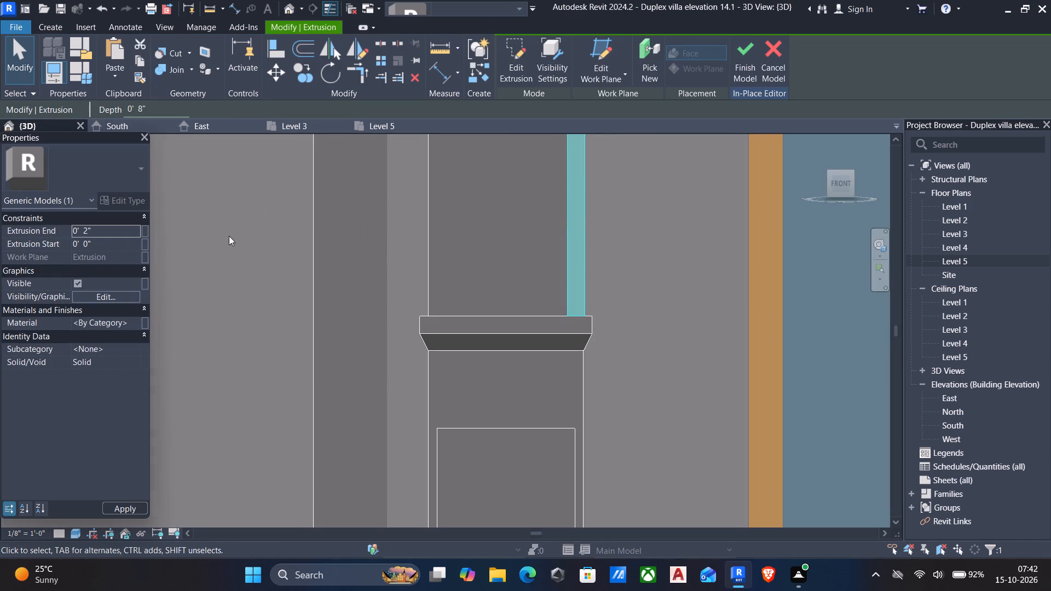
pyautogui.scroll(-4, 498, 271)
pyautogui.keyDown('shift'); pyautogui.moveTo(479, 251); pyautogui.dragTo(475, 272, button='middle'); pyautogui.keyUp('shift')
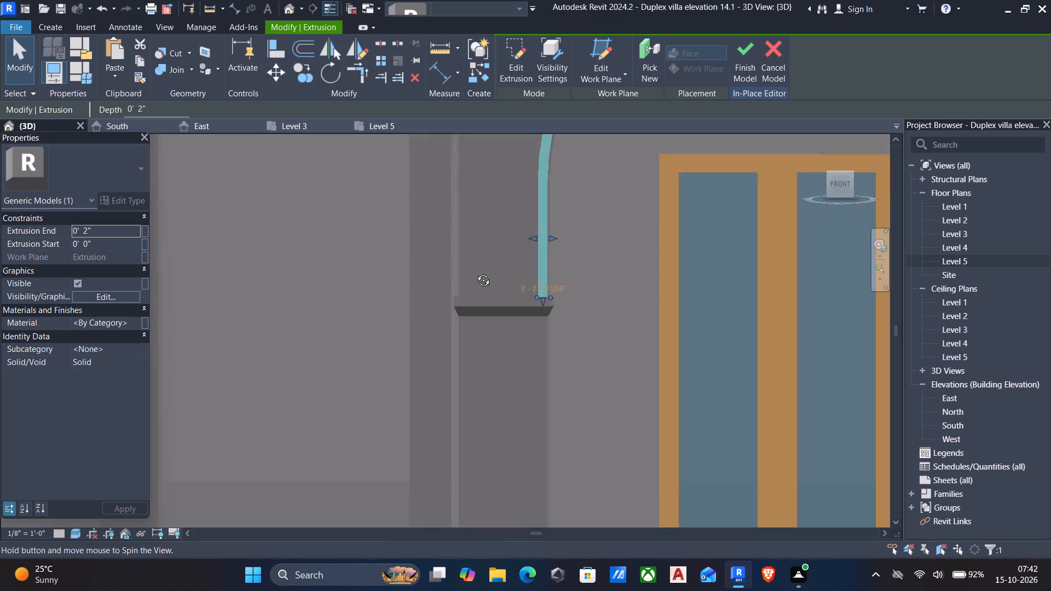
pyautogui.keyDown('shift'); pyautogui.moveTo(475, 272); pyautogui.dragTo(564, 393, button='middle'); pyautogui.keyUp('shift')
pyautogui.scroll(-4, 567, 387)
pyautogui.moveTo(561, 259); pyautogui.dragTo(391, 401, button='middle')
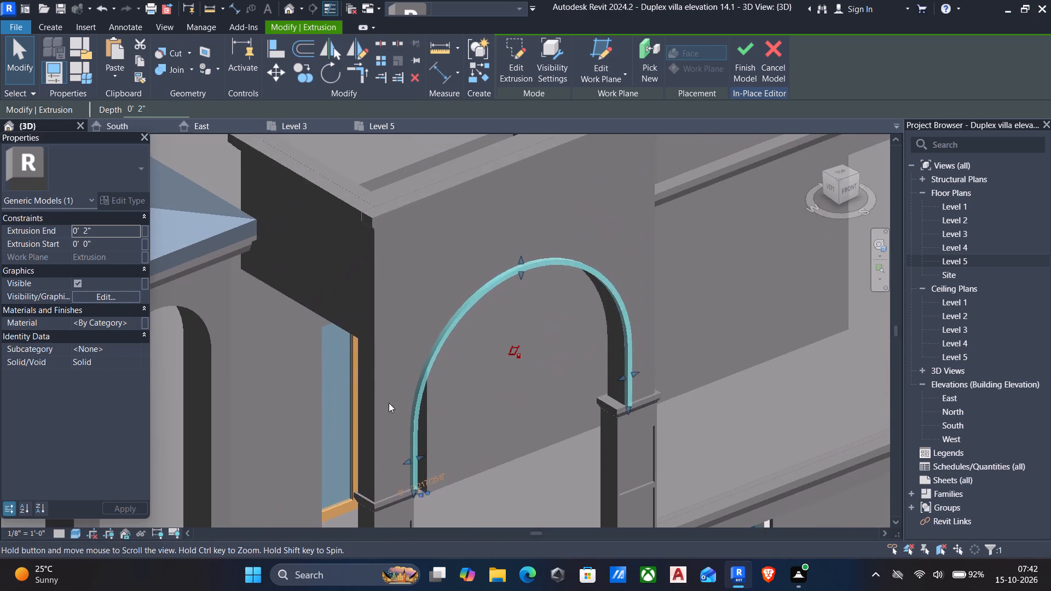
pyautogui.scroll(1, 511, 266)
pyautogui.press('Escape')
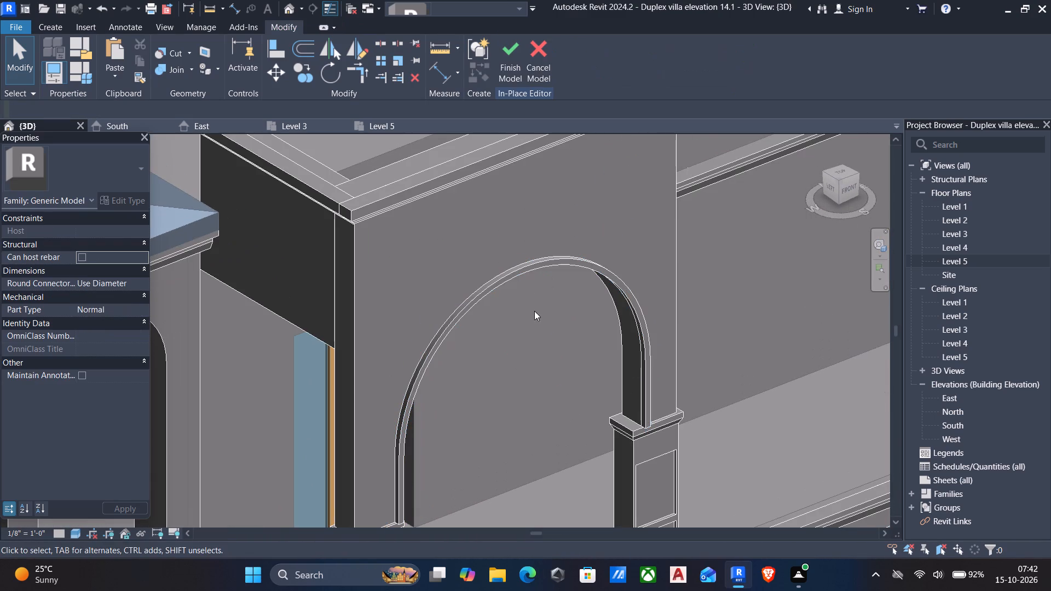
# Start another solid extrusion in the in-place model with its work plane picked on the entrance panel's front face.
pyautogui.keyDown('shift'); pyautogui.moveTo(534, 315); pyautogui.dragTo(463, 202, button='middle'); pyautogui.keyUp('shift')
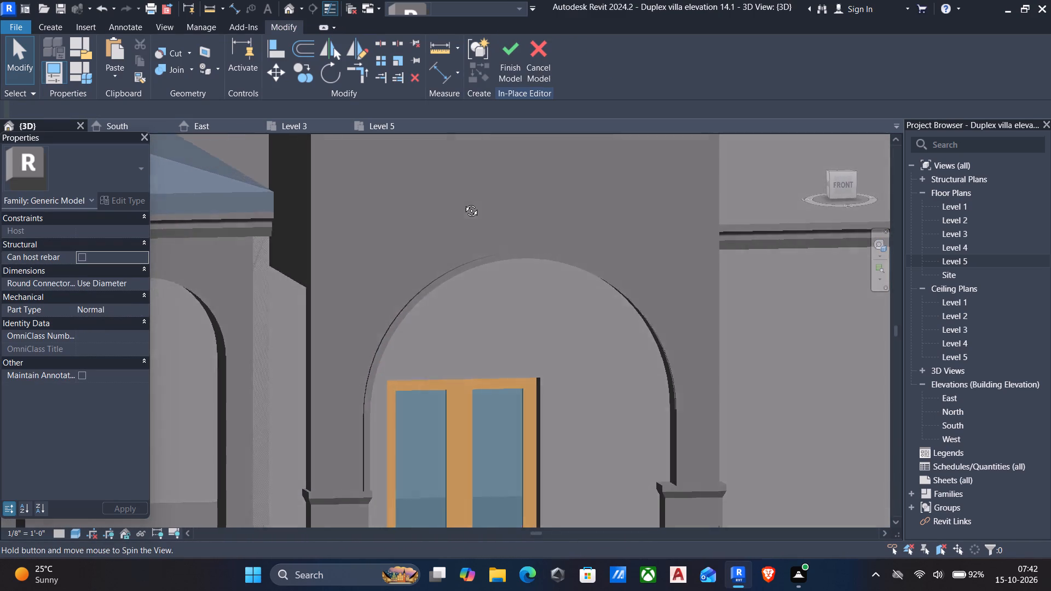
pyautogui.keyDown('shift'); pyautogui.moveTo(463, 202); pyautogui.dragTo(455, 201, button='middle'); pyautogui.keyUp('shift')
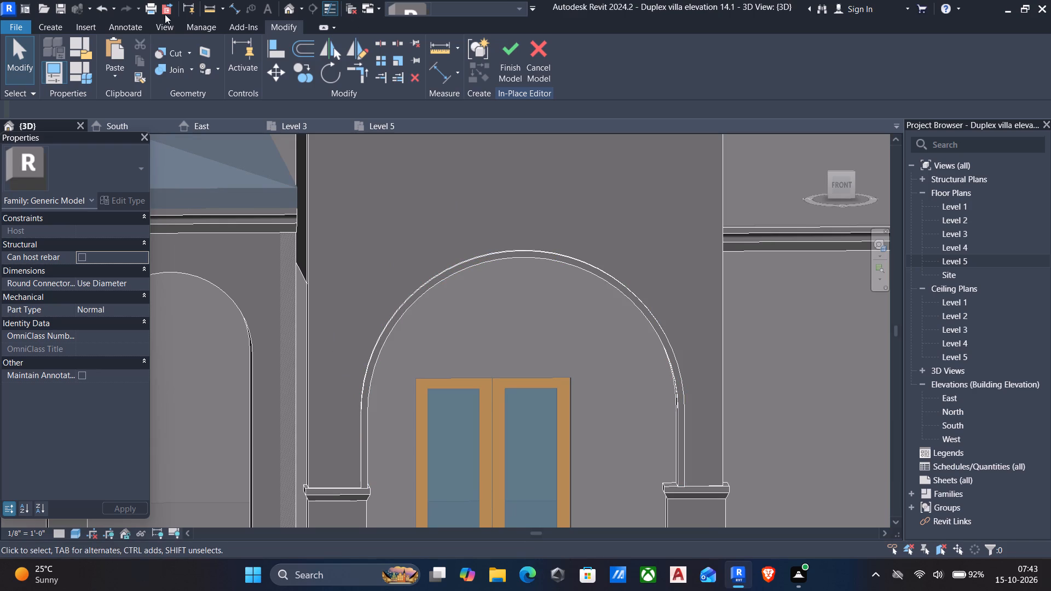
pyautogui.click(59, 22)
pyautogui.click(119, 47)
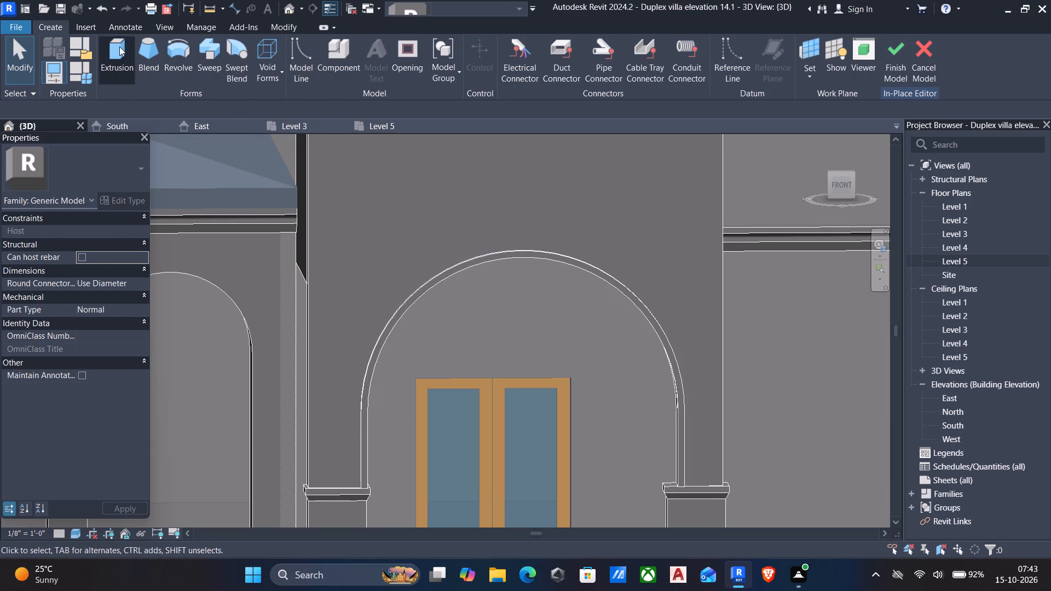
pyautogui.click(620, 69)
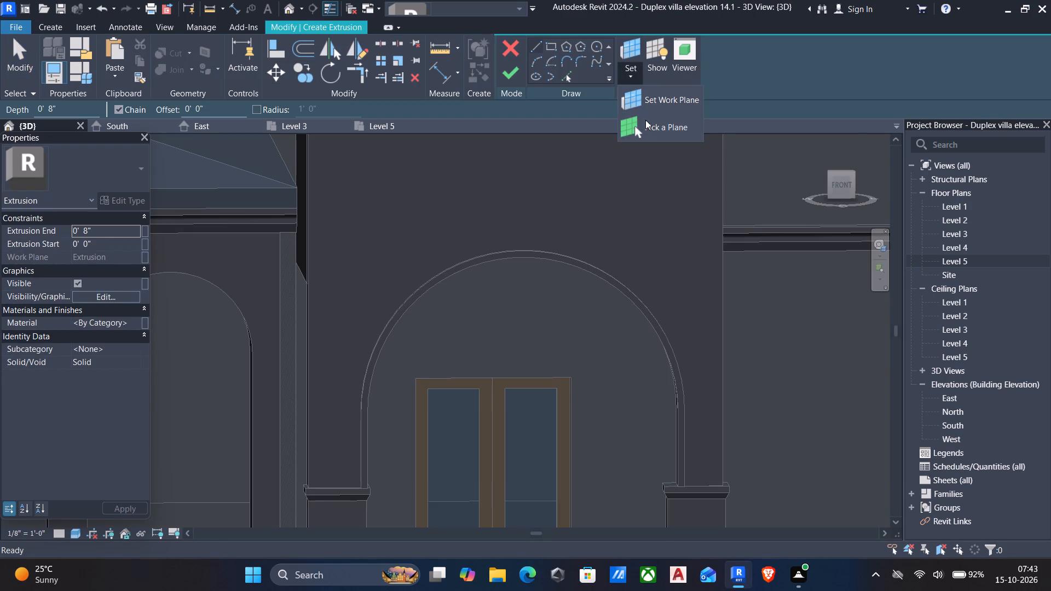
pyautogui.click(649, 123)
pyautogui.scroll(-3, 412, 257)
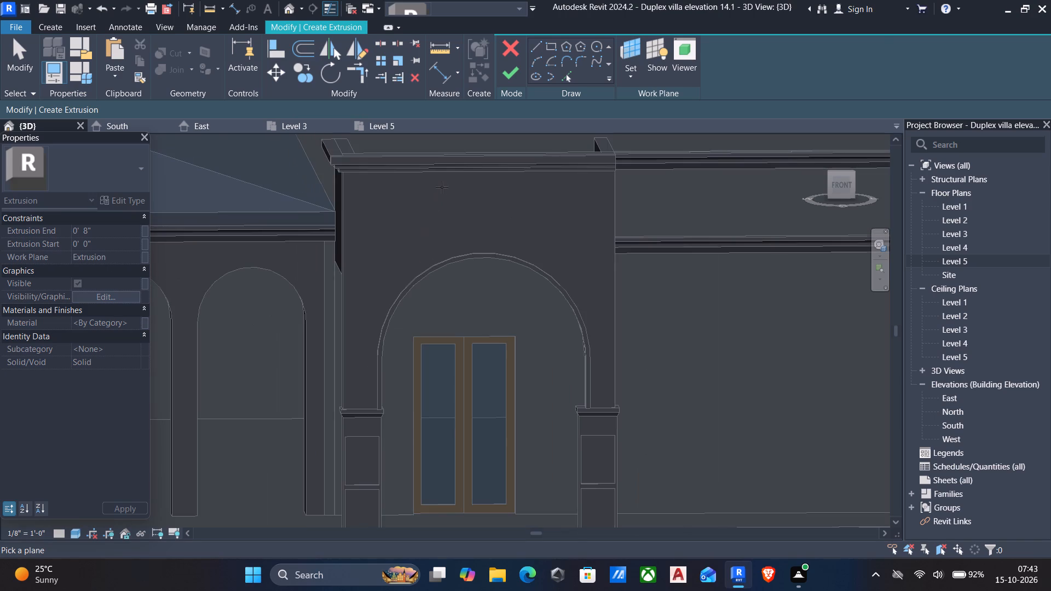
pyautogui.click(343, 248)
# In front view, sketch a circle of about 2" radius centred on the foot of the left leg's outer edge, at the pillar cap.
pyautogui.click(840, 188)
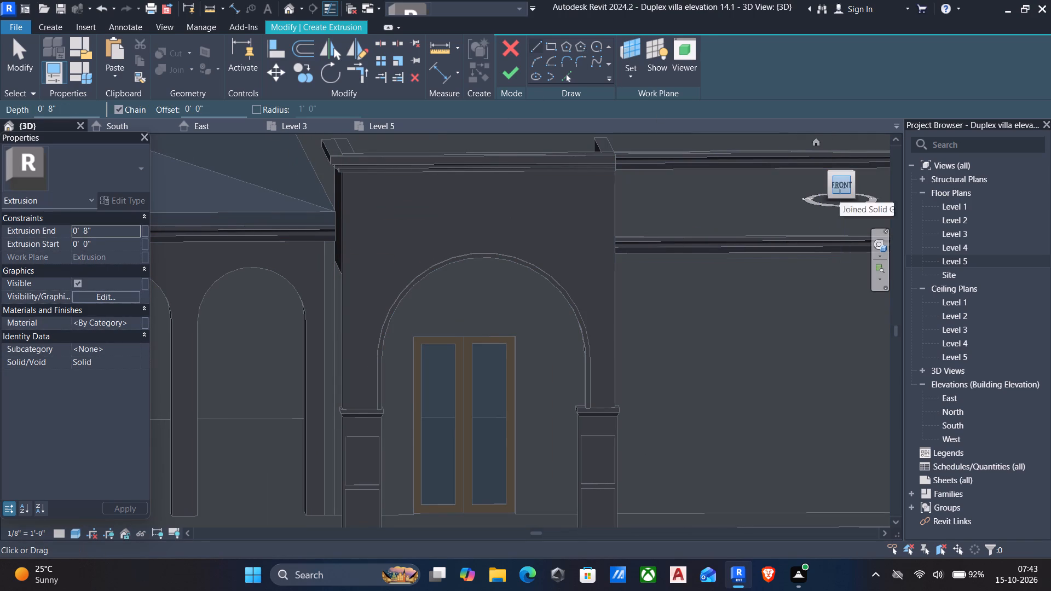
pyautogui.scroll(5, 489, 357)
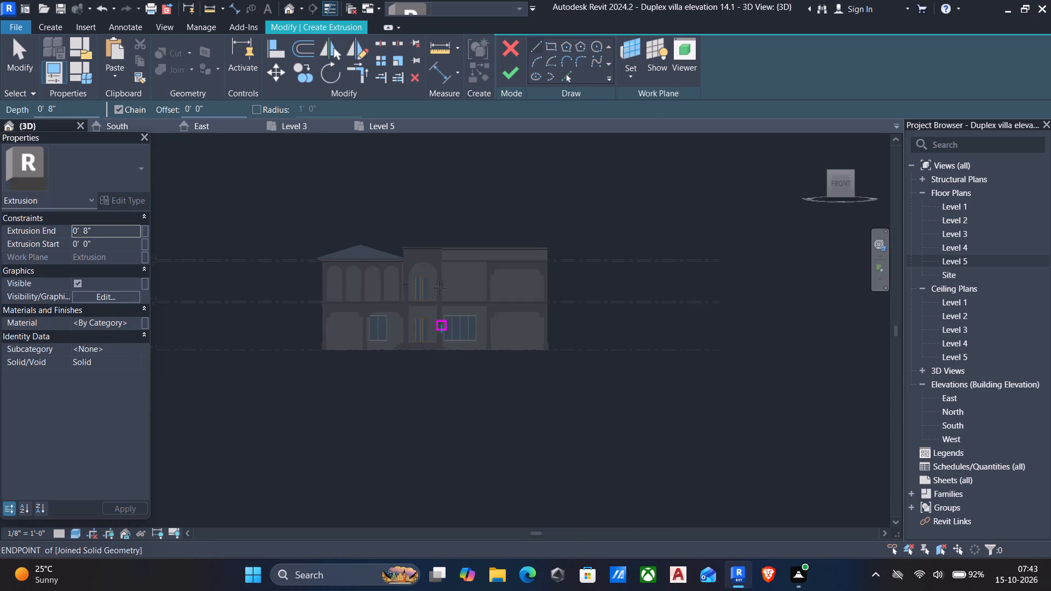
pyautogui.scroll(5, 439, 273)
pyautogui.scroll(10, 377, 265)
pyautogui.scroll(5, 376, 310)
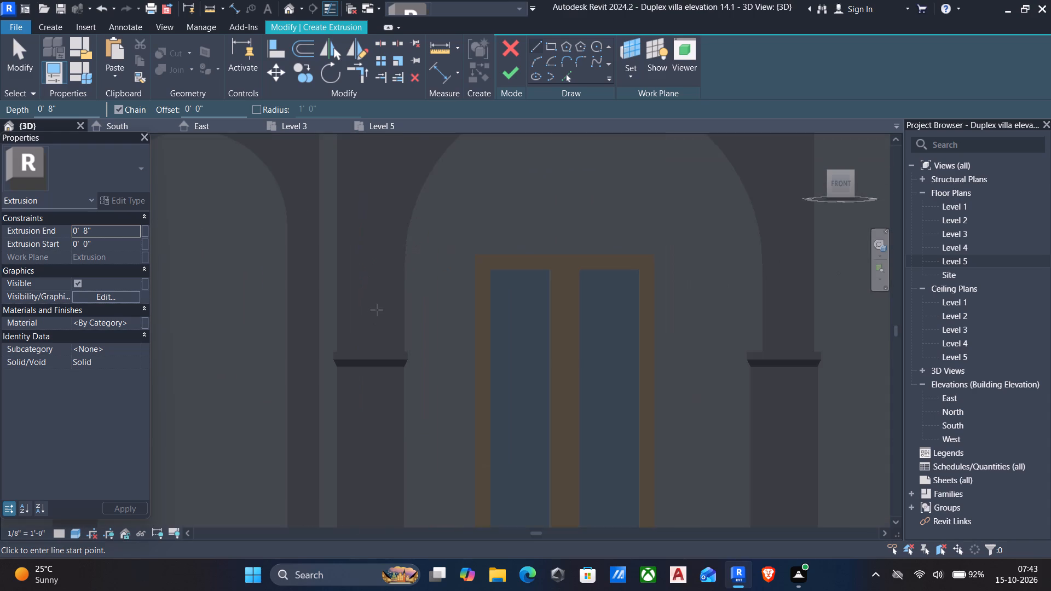
pyautogui.scroll(3, 407, 347)
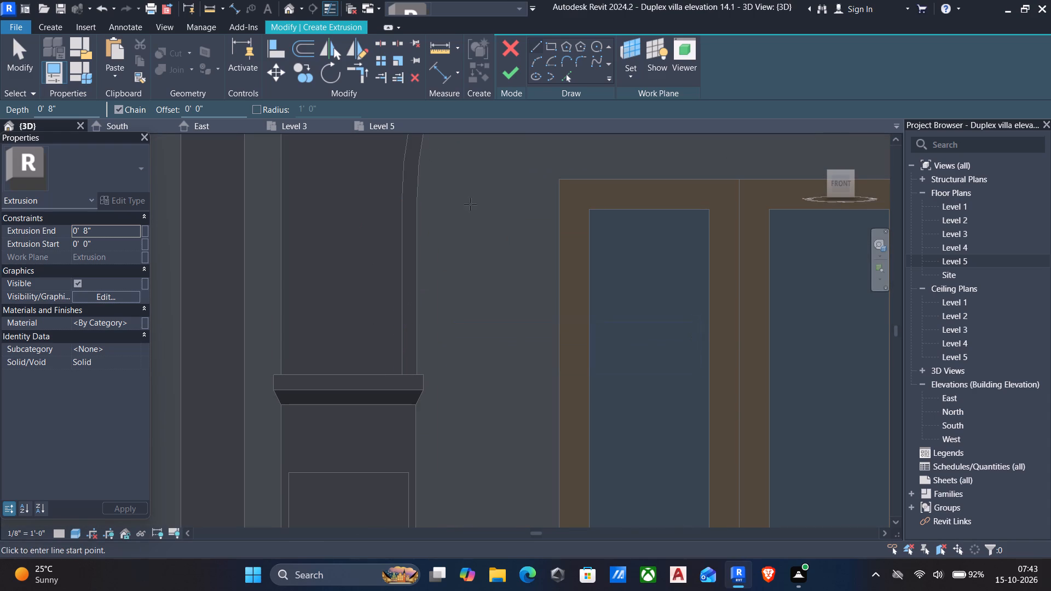
pyautogui.click(596, 48)
pyautogui.scroll(5, 411, 352)
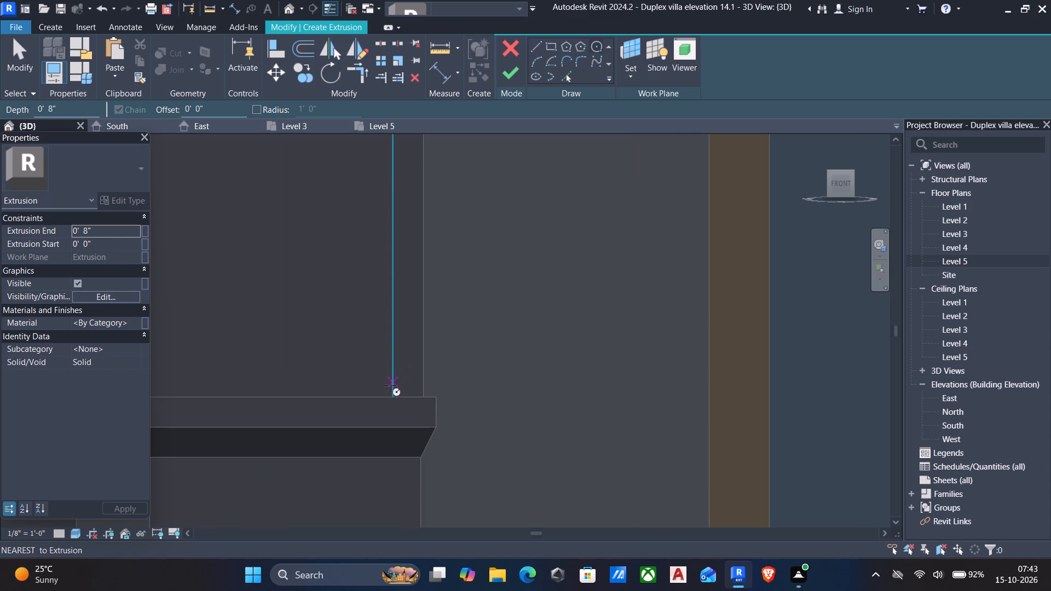
pyautogui.click(394, 397)
pyautogui.scroll(1, 394, 397)
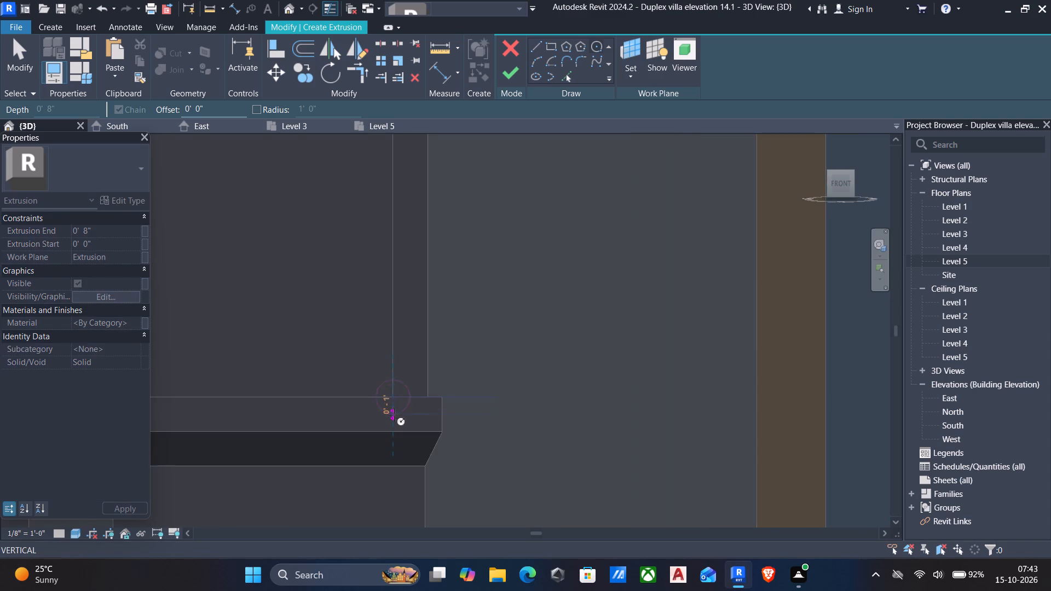
pyautogui.scroll(4, 394, 415)
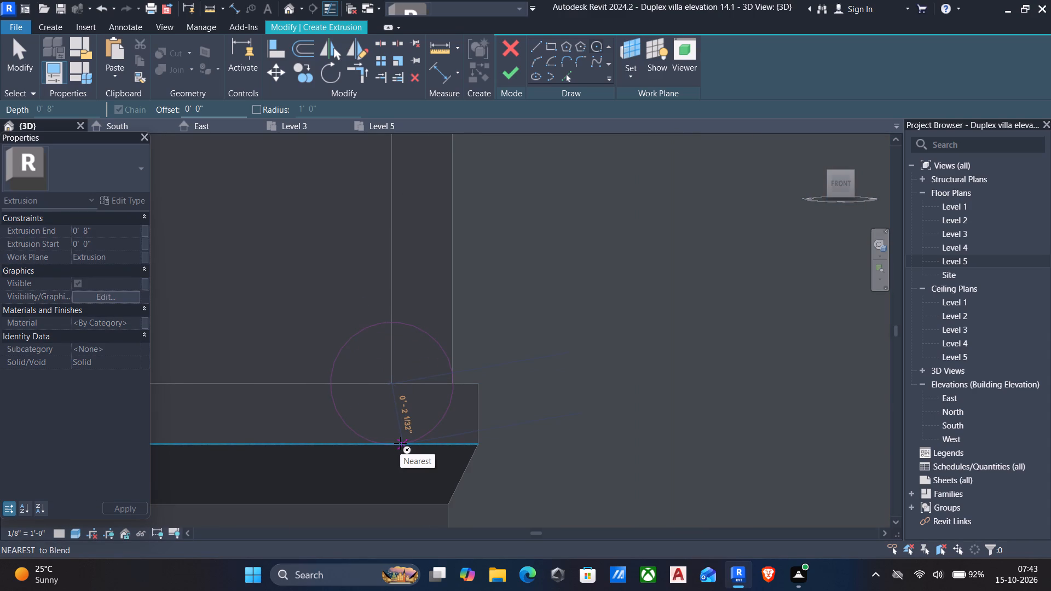
pyautogui.click(400, 443)
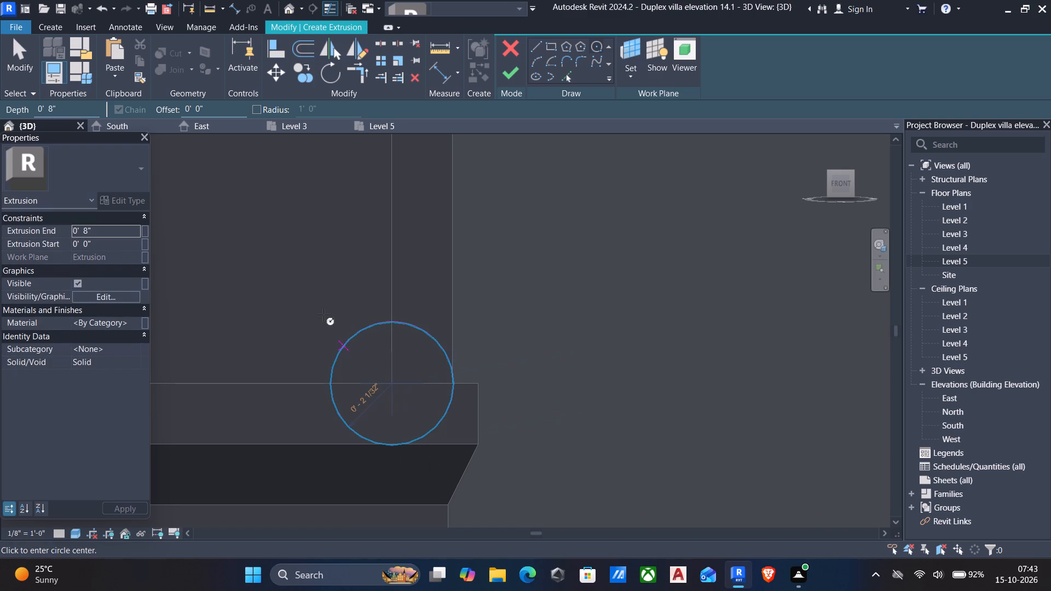
pyautogui.press('Escape')
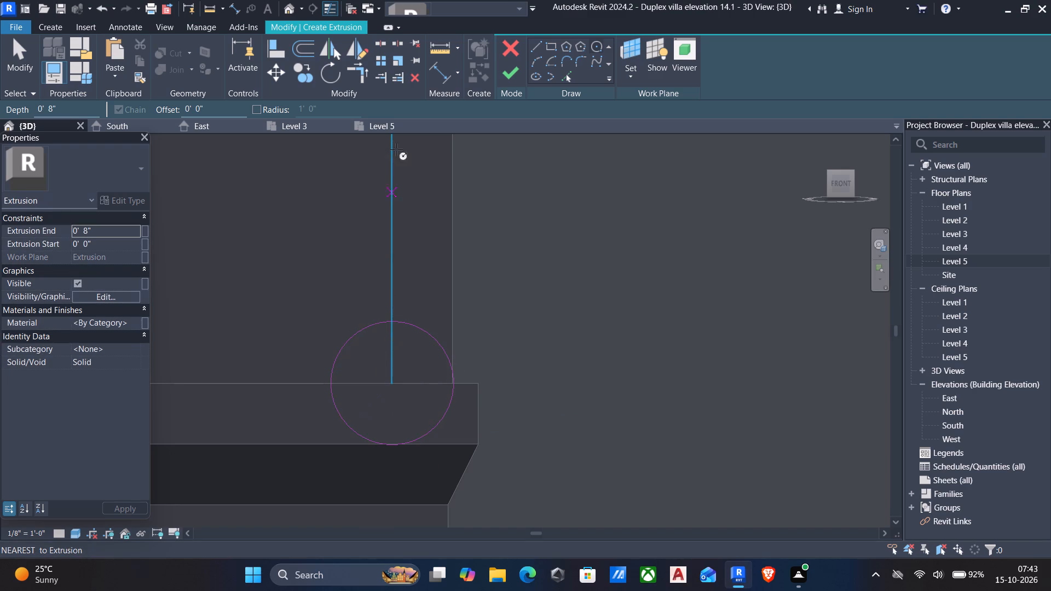
pyautogui.press('Escape')
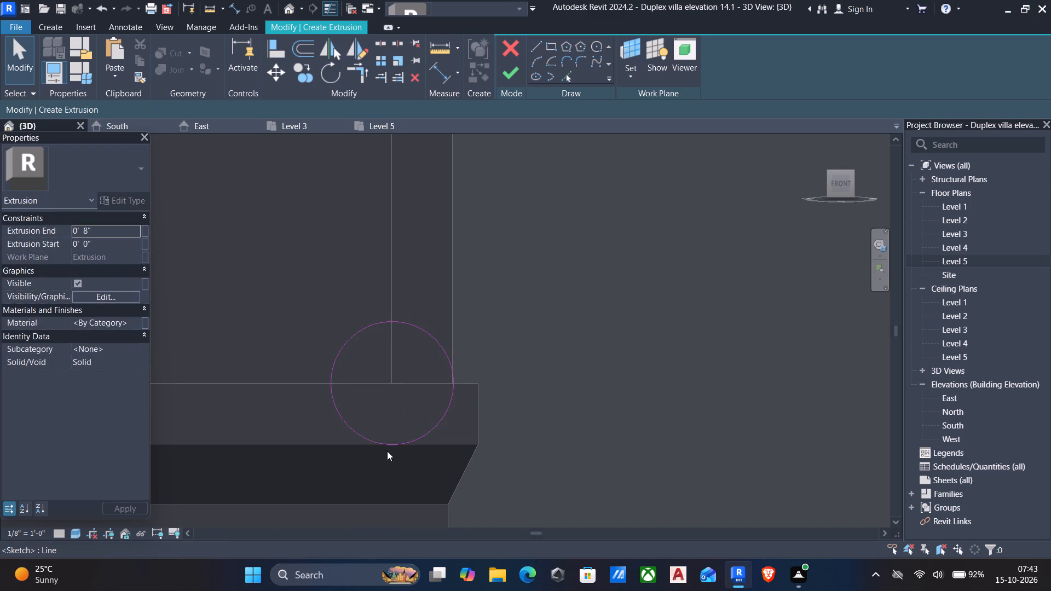
# Nudge the circle straight up until its bottom rests on the left pillar cap's top edge.
pyautogui.click(386, 447)
pyautogui.press('Up')
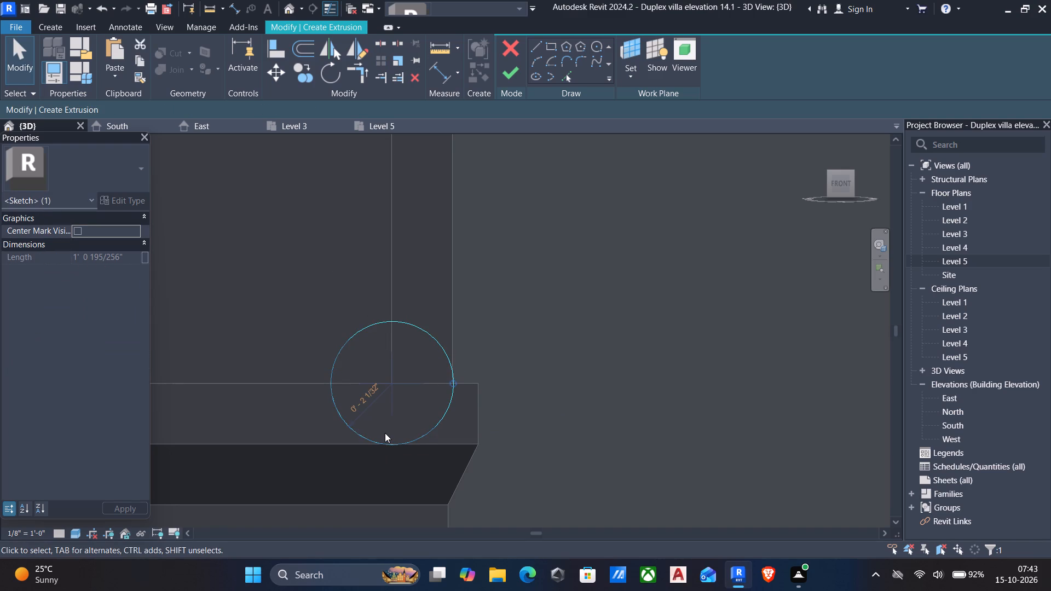
pyautogui.press('Up')
pyautogui.press('Up')
pyautogui.press('Up')
pyautogui.press('Up')
pyautogui.press('Up')
pyautogui.press('Up')
pyautogui.press('Up')
pyautogui.press('Up')
pyautogui.press('Up')
pyautogui.press('Up')
pyautogui.press('Up')
pyautogui.press('Up')
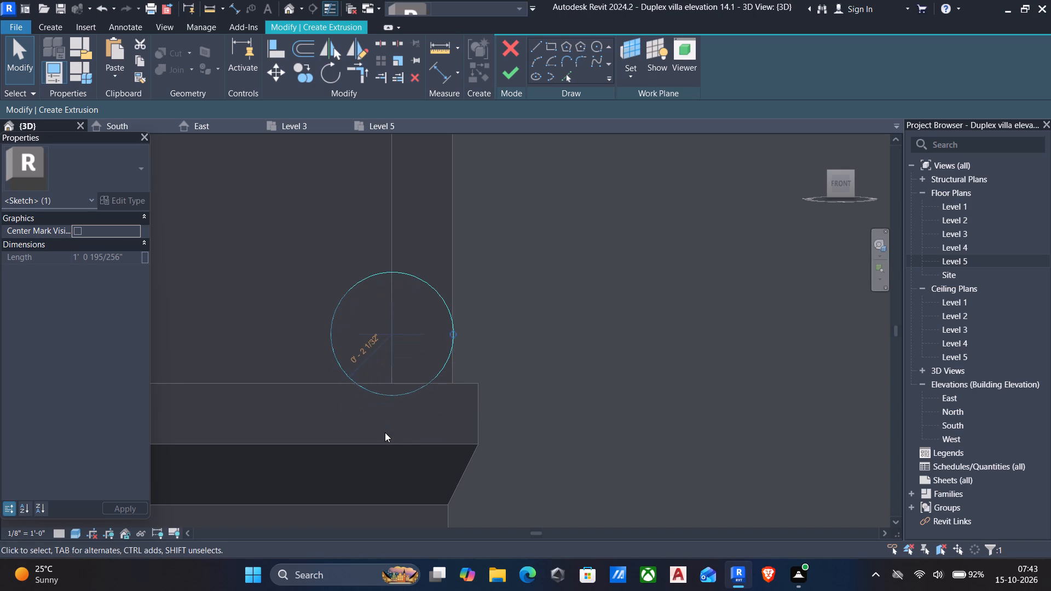
pyautogui.press('Up')
pyautogui.press('Up')
pyautogui.press('Up')
pyautogui.press('Up')
pyautogui.scroll(3, 401, 378)
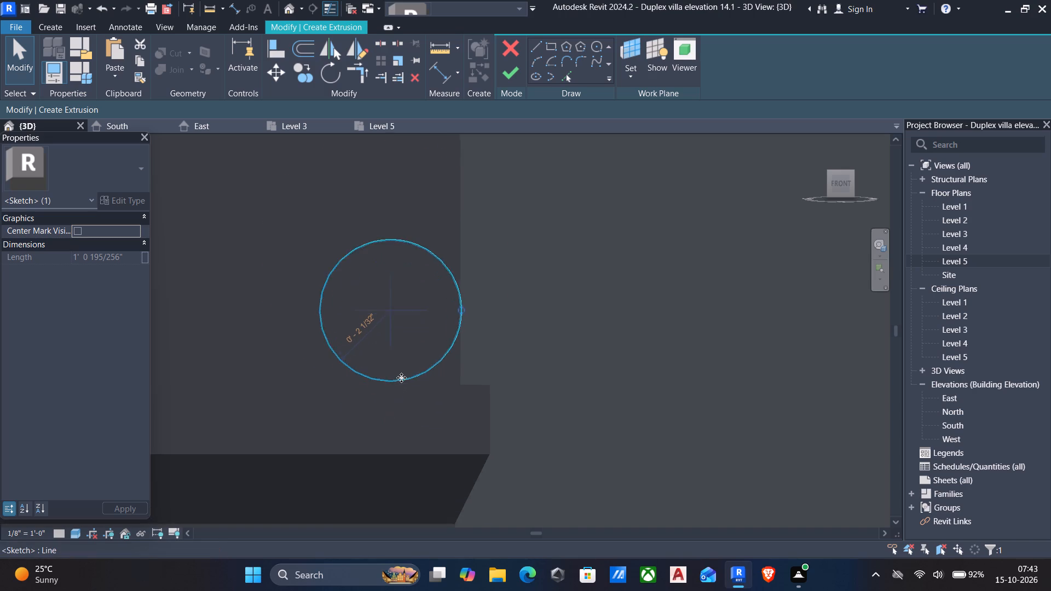
pyautogui.scroll(3, 401, 378)
pyautogui.press('Down')
pyautogui.press('Down')
pyautogui.press('Down')
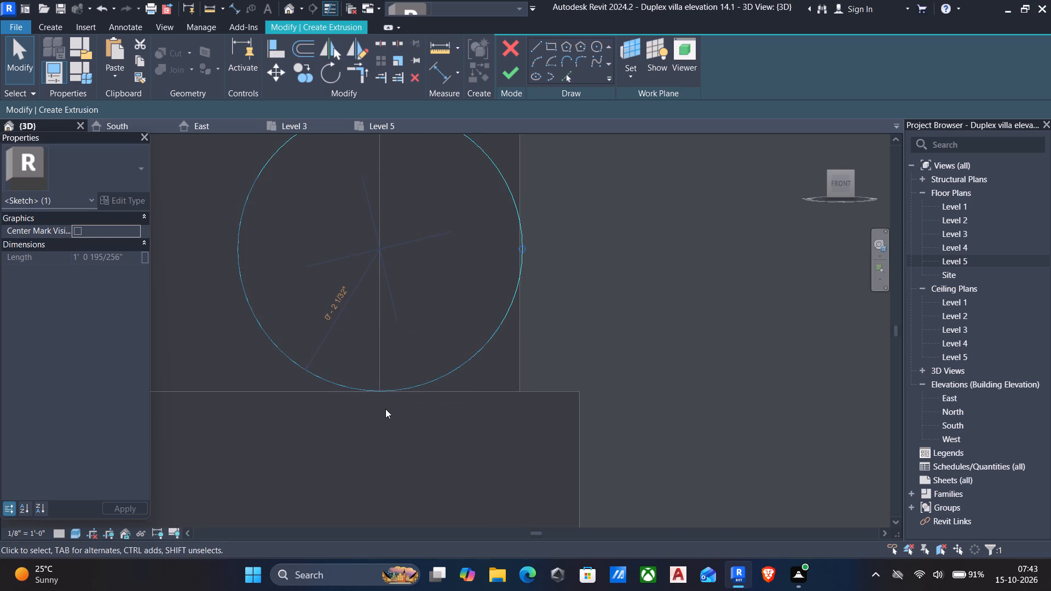
pyautogui.scroll(5, 382, 406)
pyautogui.scroll(-7, 382, 406)
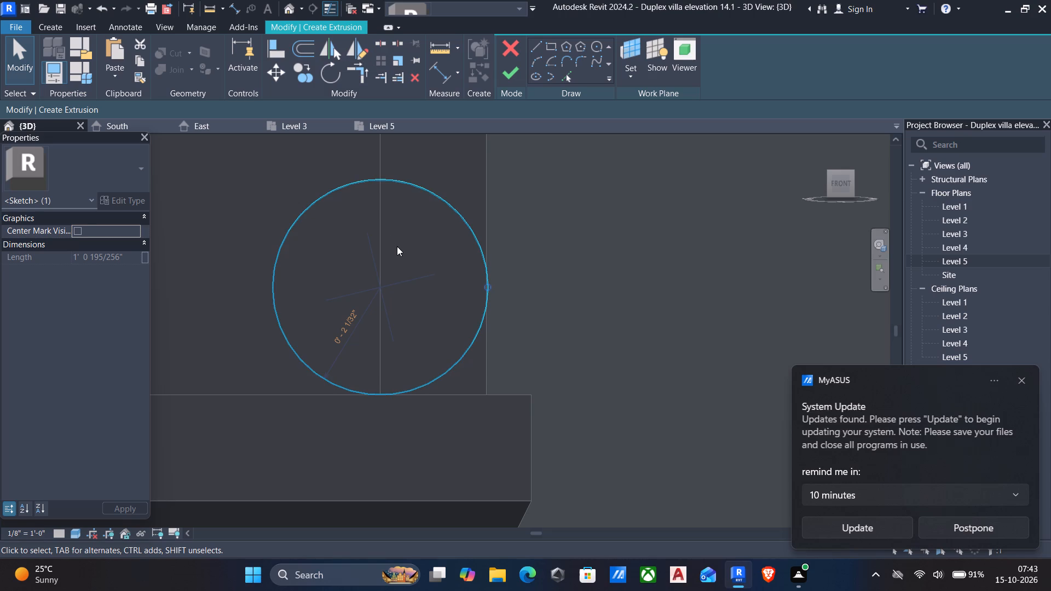
pyautogui.press('Escape')
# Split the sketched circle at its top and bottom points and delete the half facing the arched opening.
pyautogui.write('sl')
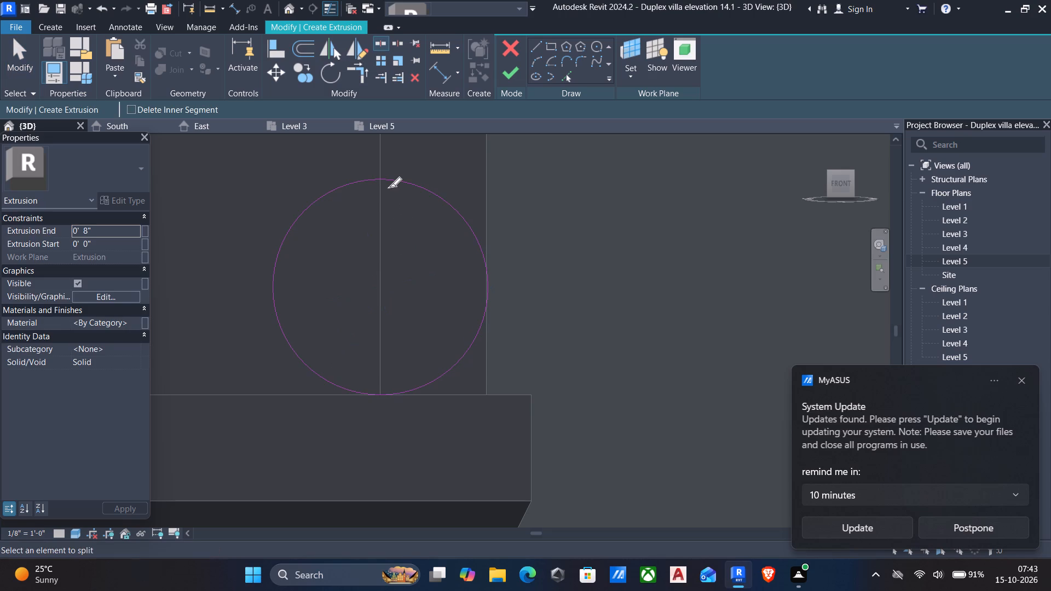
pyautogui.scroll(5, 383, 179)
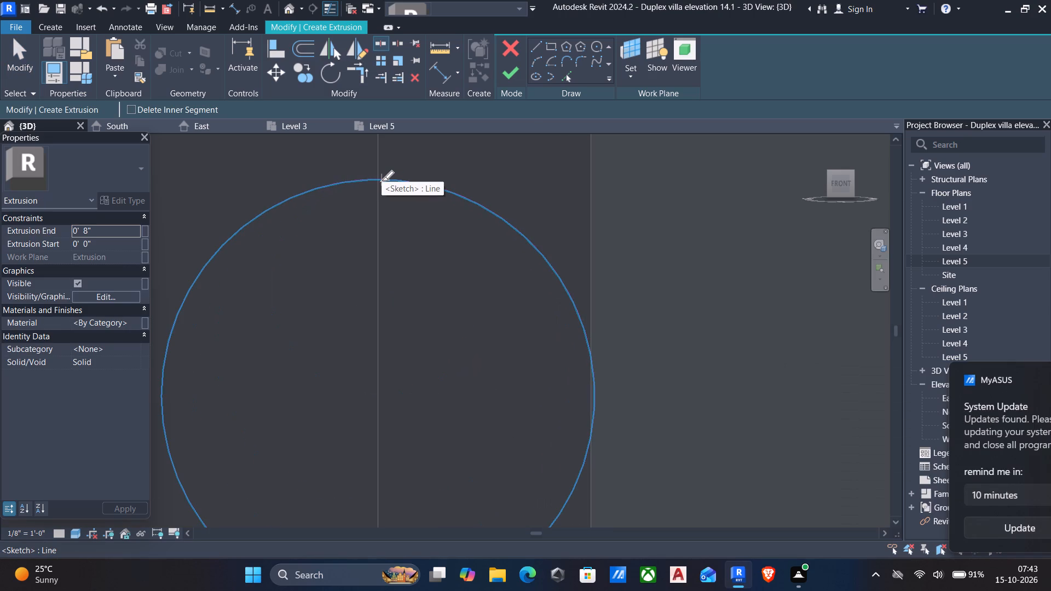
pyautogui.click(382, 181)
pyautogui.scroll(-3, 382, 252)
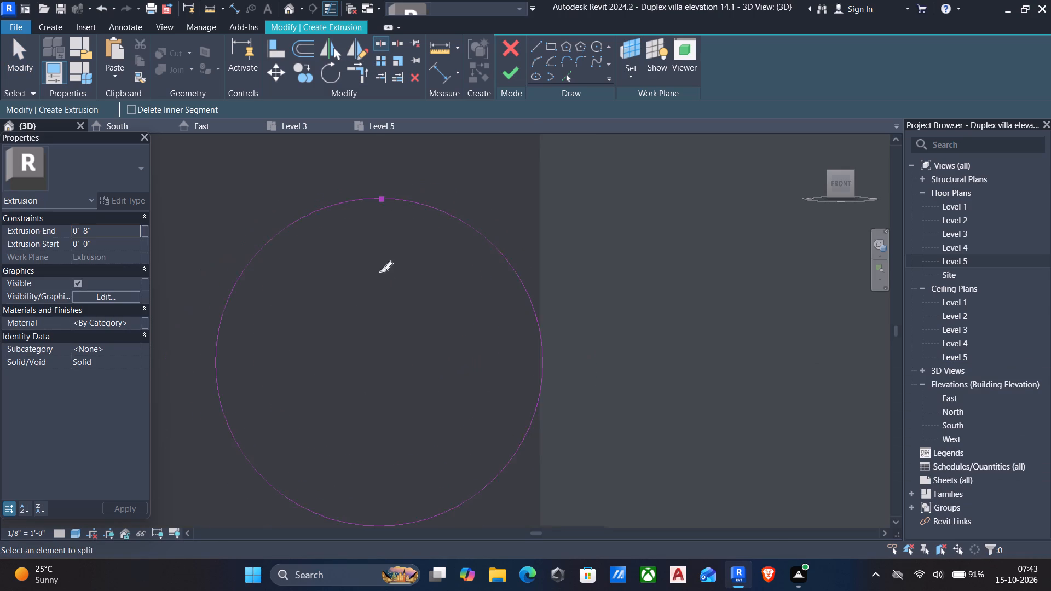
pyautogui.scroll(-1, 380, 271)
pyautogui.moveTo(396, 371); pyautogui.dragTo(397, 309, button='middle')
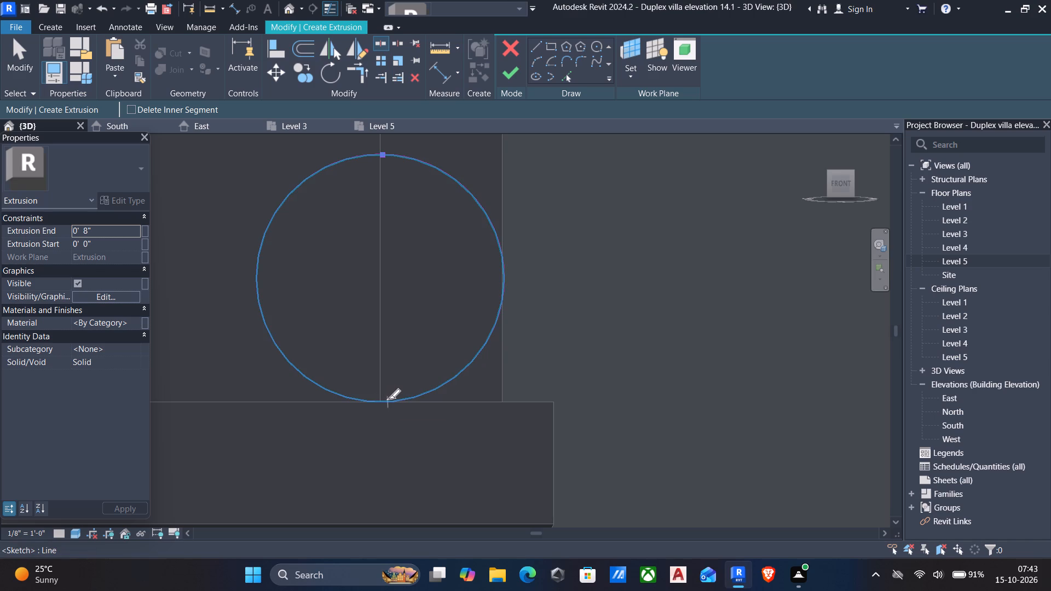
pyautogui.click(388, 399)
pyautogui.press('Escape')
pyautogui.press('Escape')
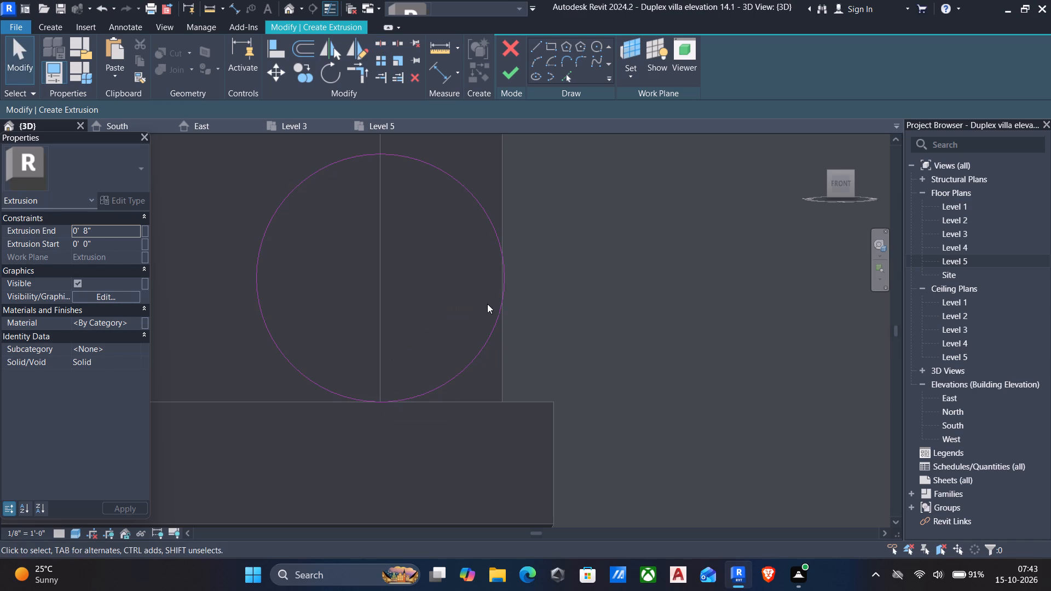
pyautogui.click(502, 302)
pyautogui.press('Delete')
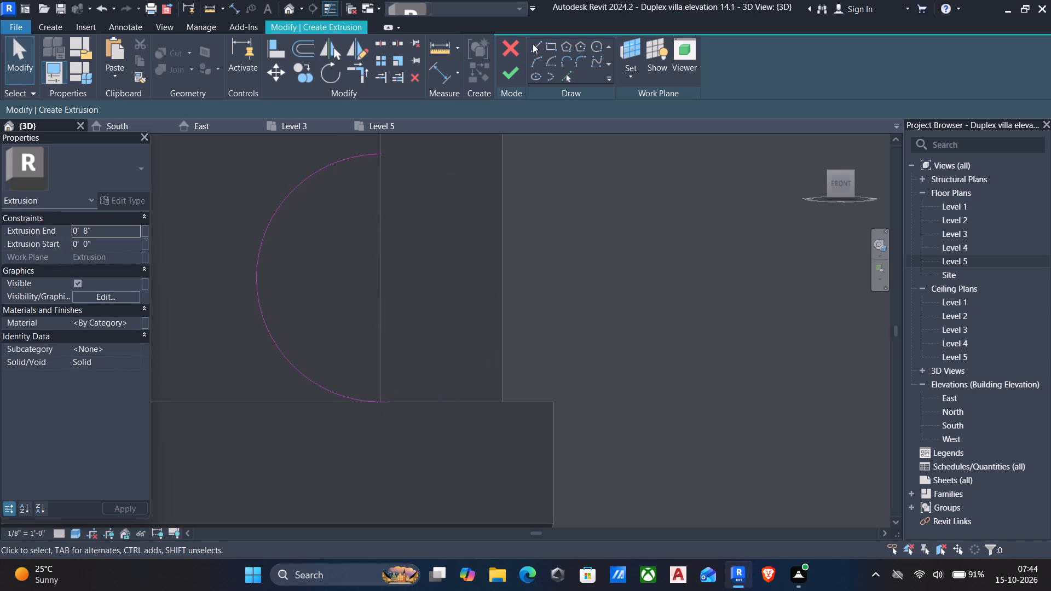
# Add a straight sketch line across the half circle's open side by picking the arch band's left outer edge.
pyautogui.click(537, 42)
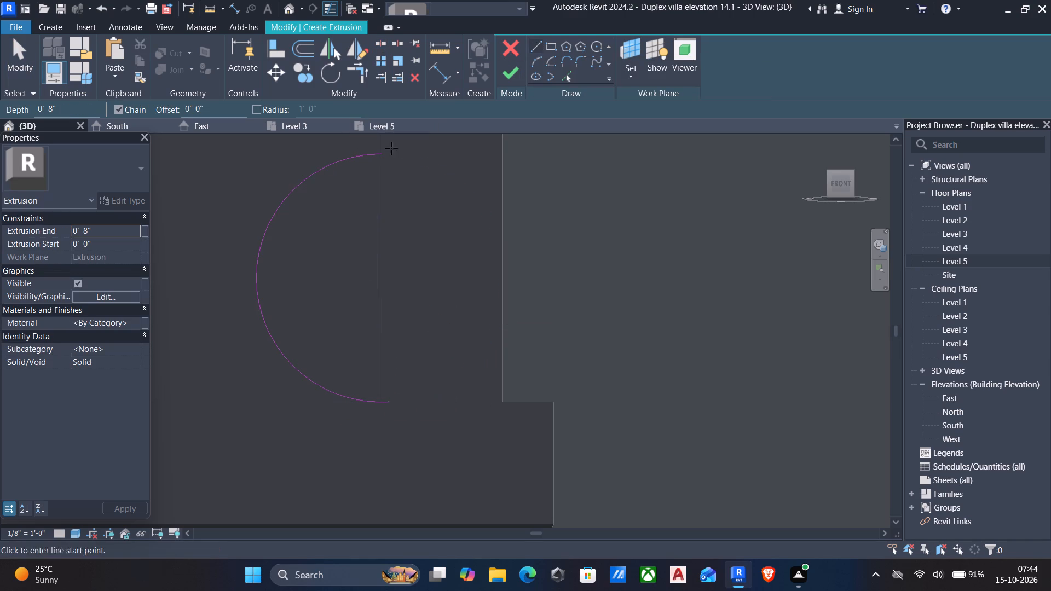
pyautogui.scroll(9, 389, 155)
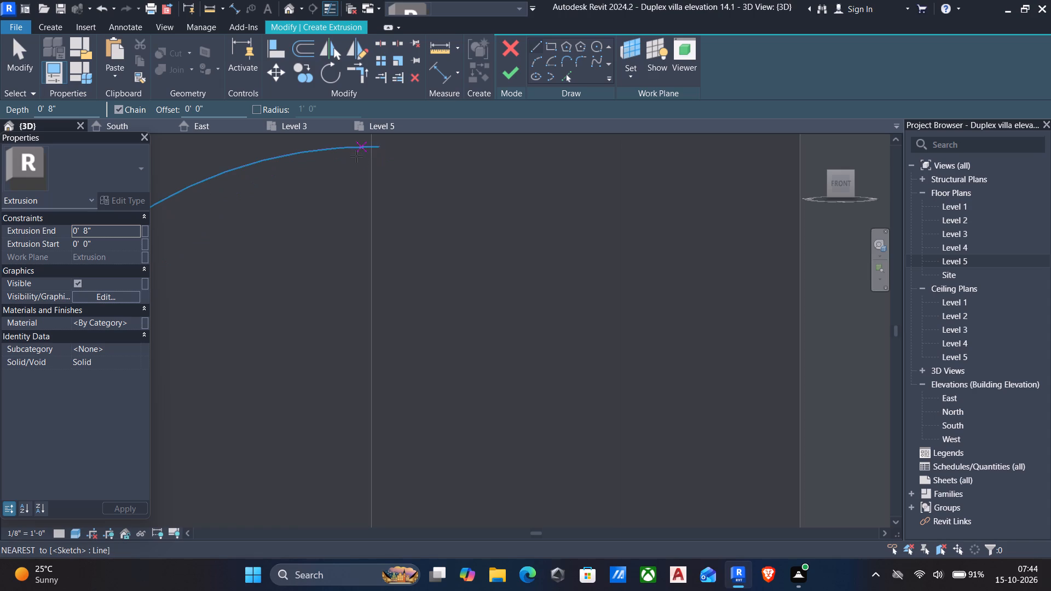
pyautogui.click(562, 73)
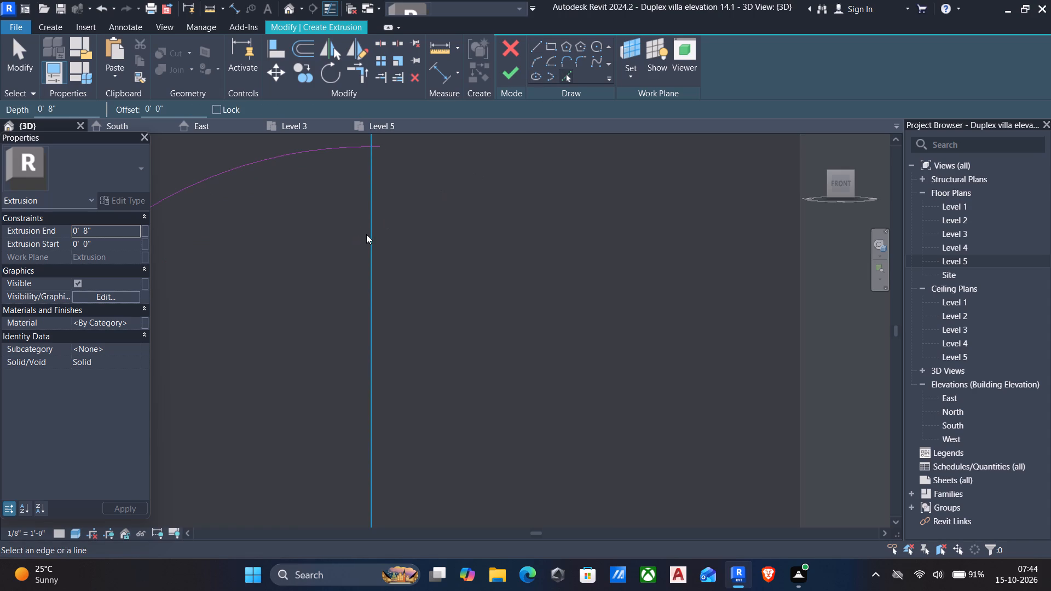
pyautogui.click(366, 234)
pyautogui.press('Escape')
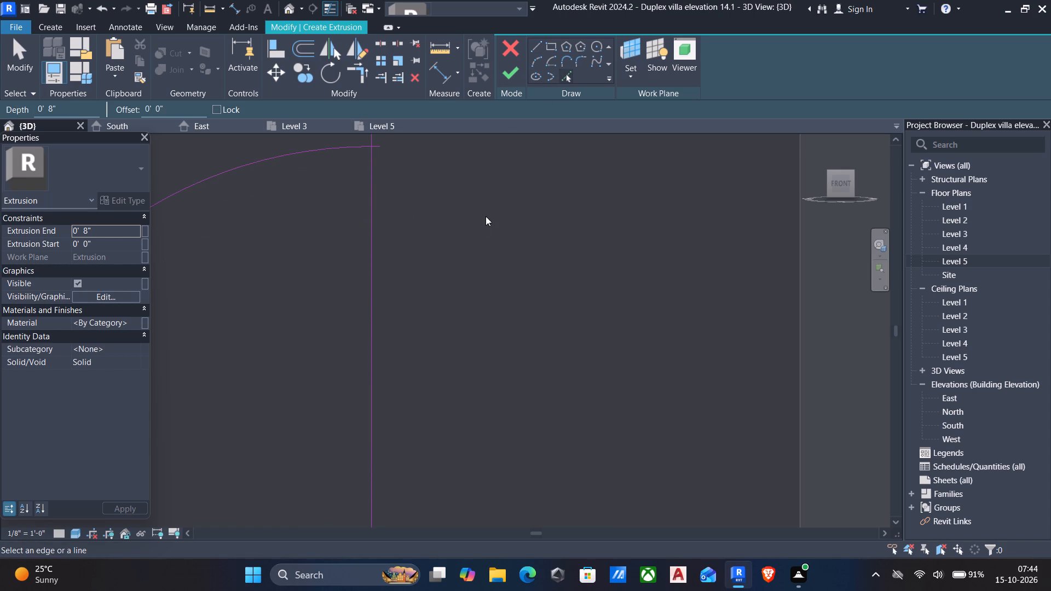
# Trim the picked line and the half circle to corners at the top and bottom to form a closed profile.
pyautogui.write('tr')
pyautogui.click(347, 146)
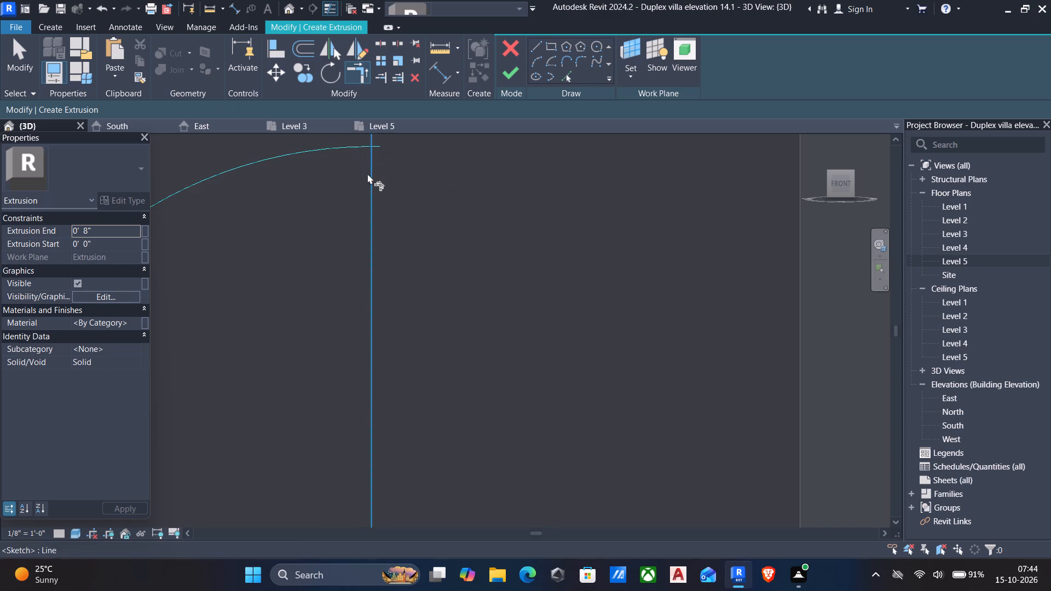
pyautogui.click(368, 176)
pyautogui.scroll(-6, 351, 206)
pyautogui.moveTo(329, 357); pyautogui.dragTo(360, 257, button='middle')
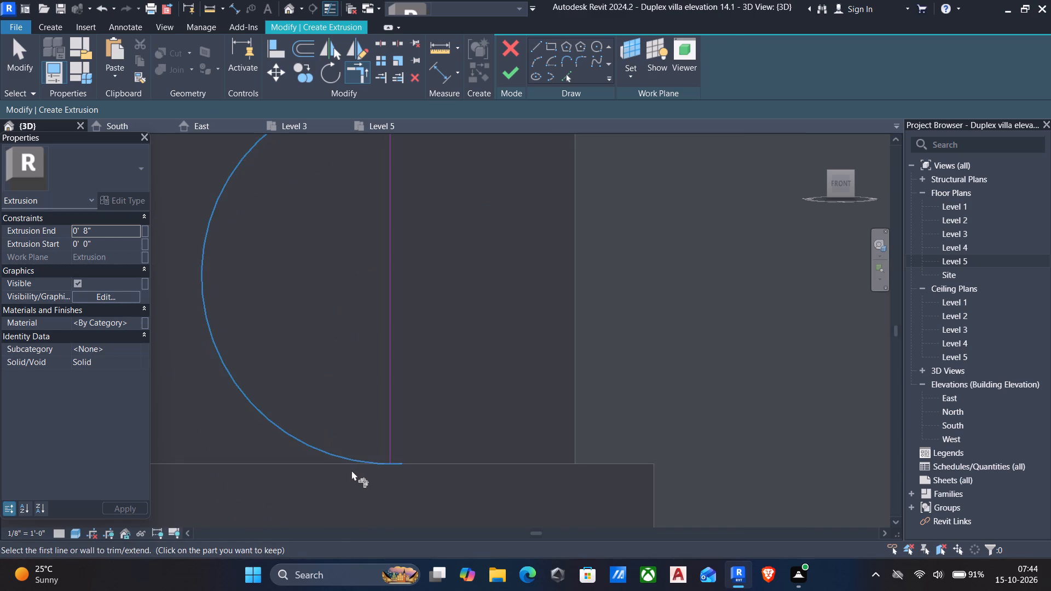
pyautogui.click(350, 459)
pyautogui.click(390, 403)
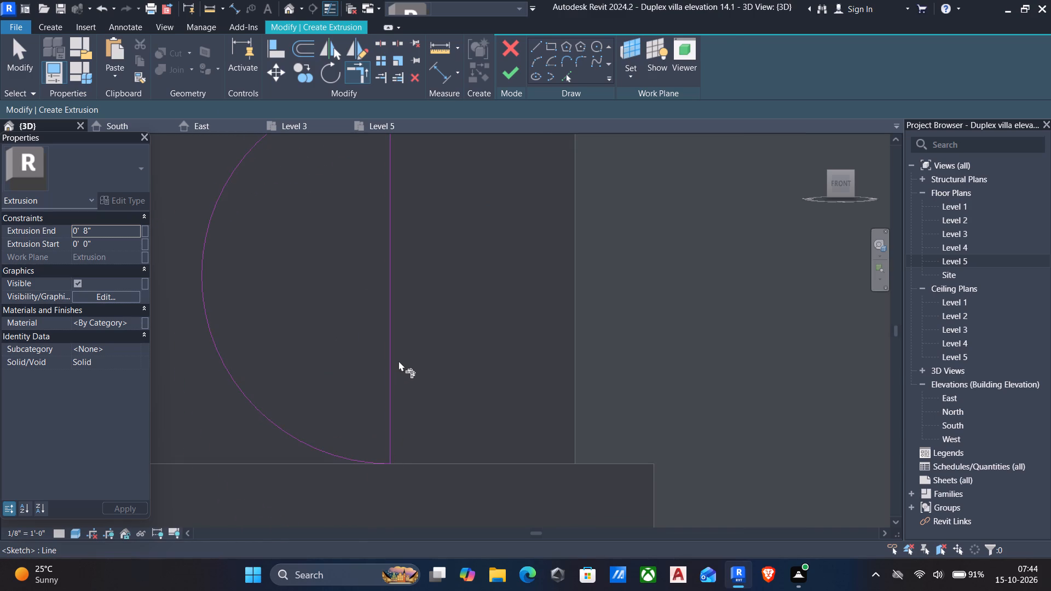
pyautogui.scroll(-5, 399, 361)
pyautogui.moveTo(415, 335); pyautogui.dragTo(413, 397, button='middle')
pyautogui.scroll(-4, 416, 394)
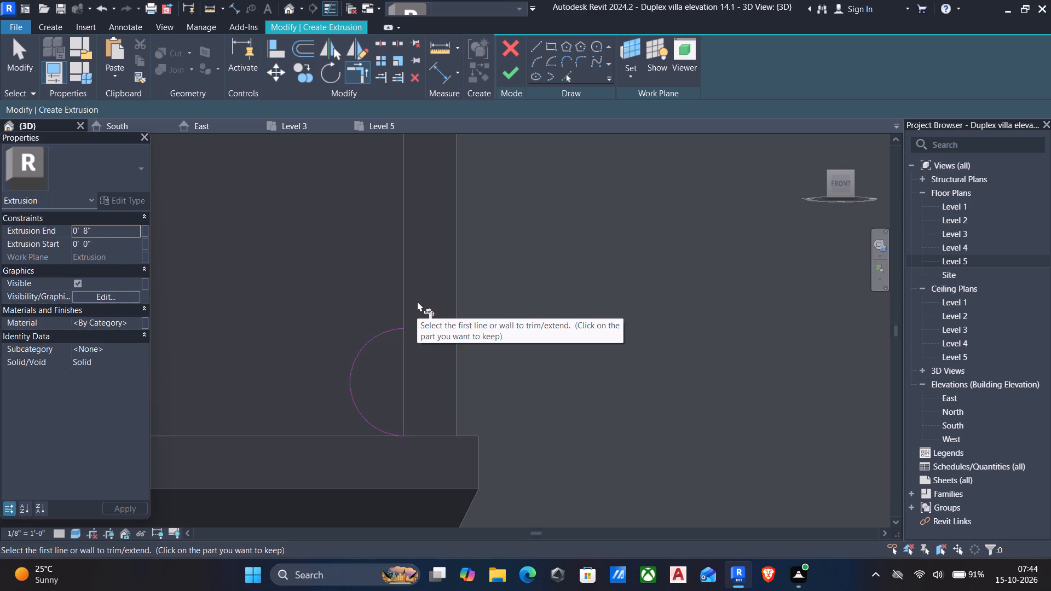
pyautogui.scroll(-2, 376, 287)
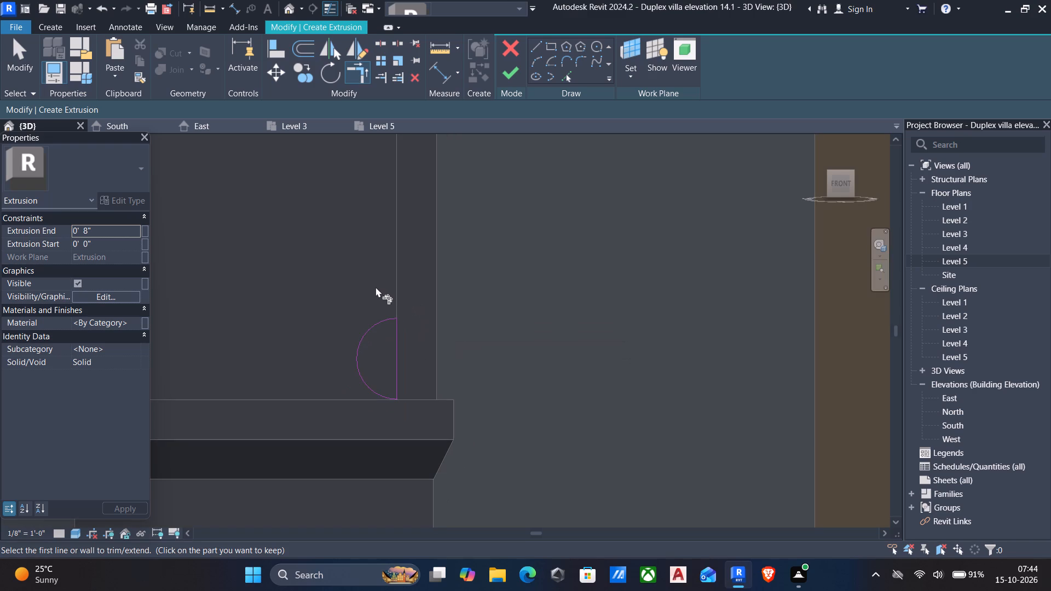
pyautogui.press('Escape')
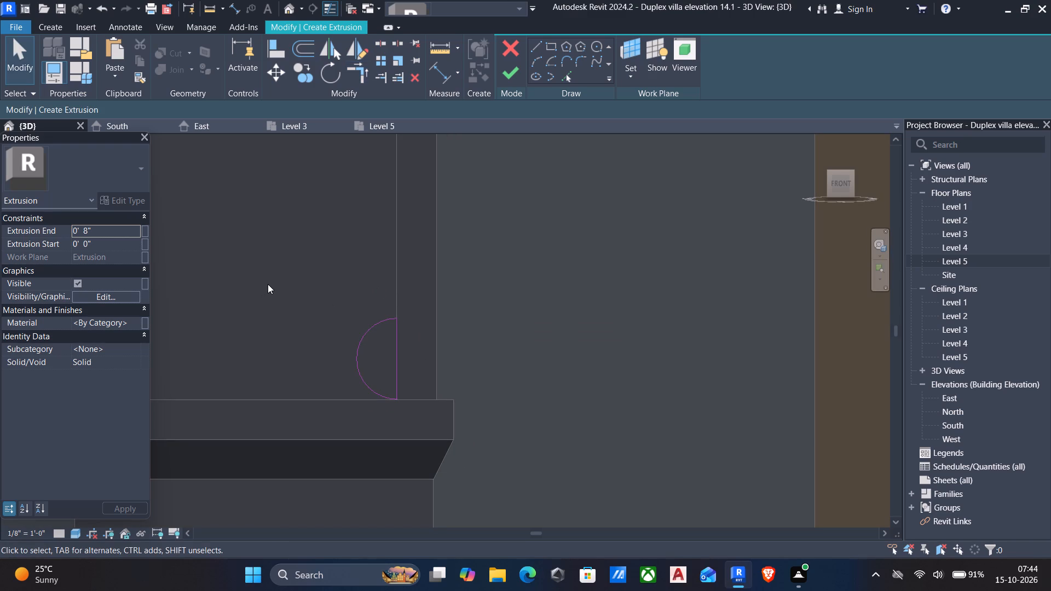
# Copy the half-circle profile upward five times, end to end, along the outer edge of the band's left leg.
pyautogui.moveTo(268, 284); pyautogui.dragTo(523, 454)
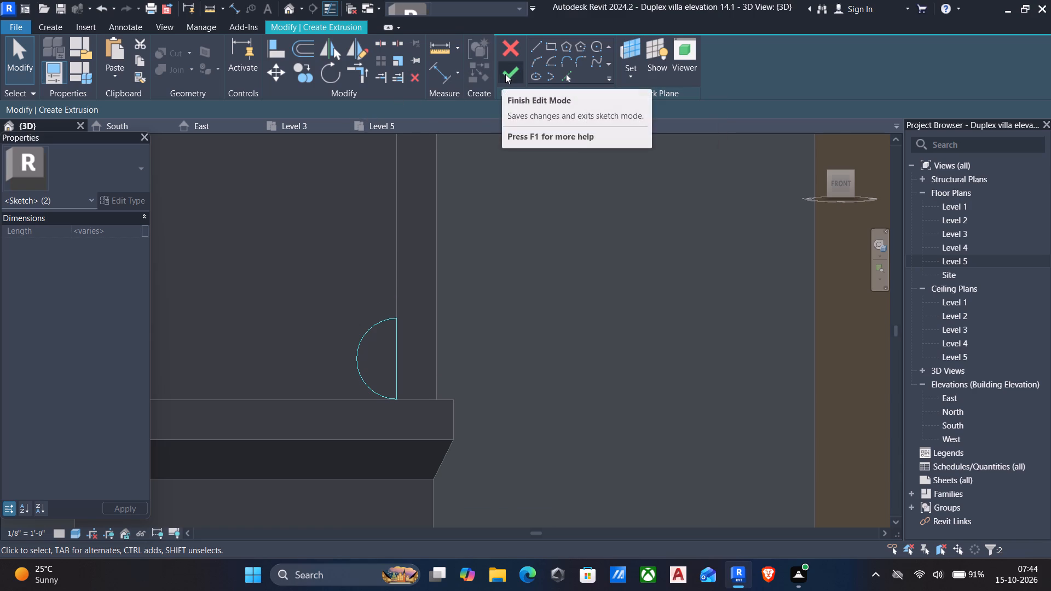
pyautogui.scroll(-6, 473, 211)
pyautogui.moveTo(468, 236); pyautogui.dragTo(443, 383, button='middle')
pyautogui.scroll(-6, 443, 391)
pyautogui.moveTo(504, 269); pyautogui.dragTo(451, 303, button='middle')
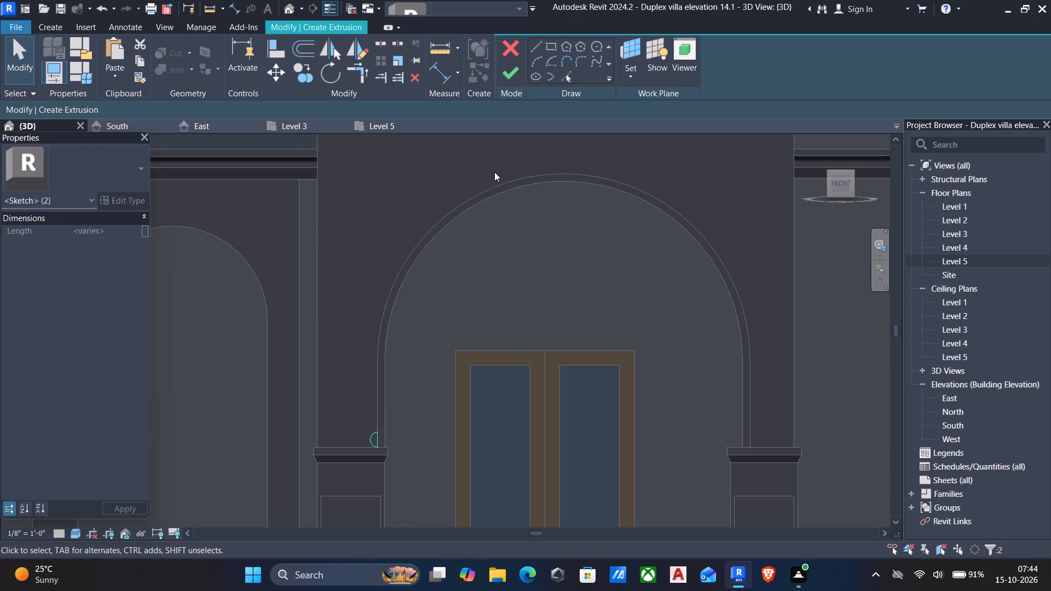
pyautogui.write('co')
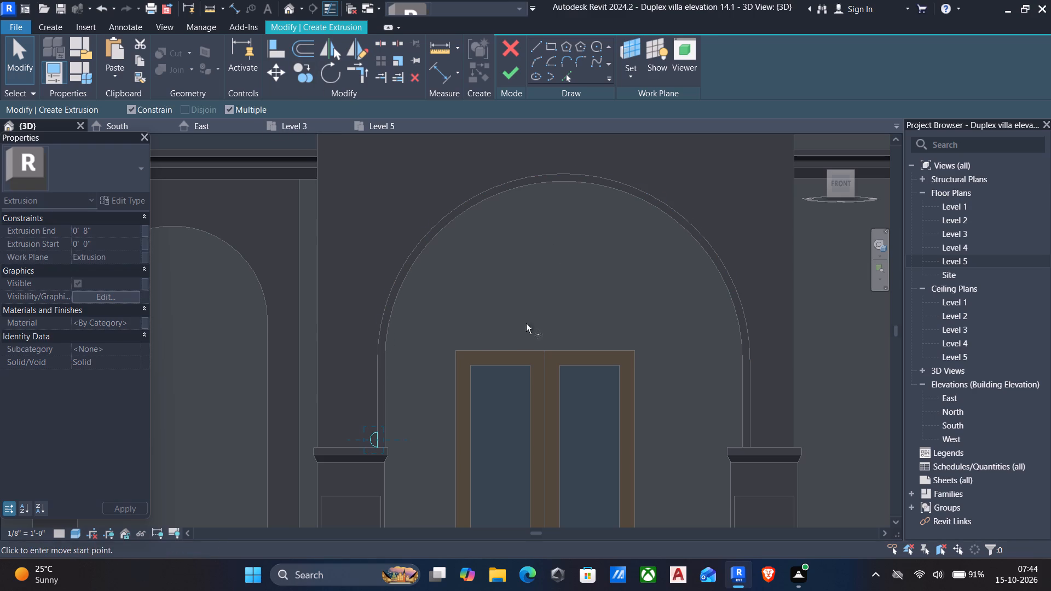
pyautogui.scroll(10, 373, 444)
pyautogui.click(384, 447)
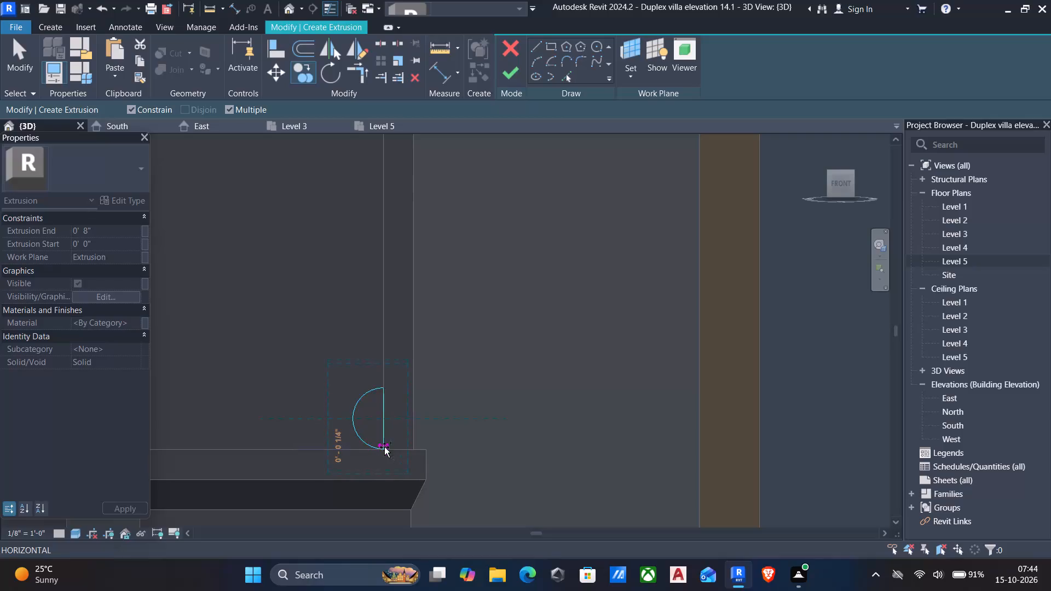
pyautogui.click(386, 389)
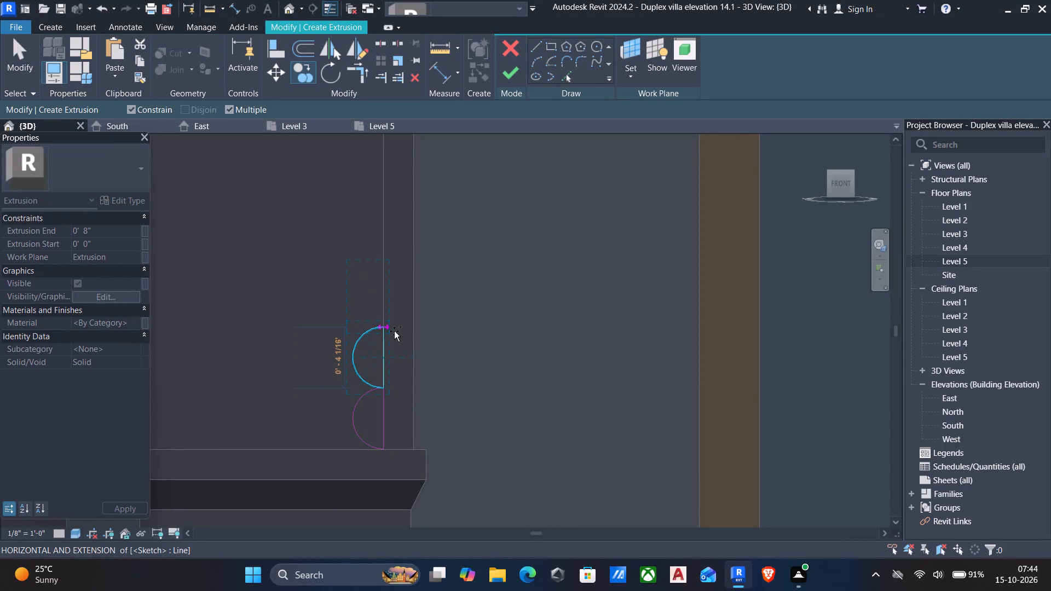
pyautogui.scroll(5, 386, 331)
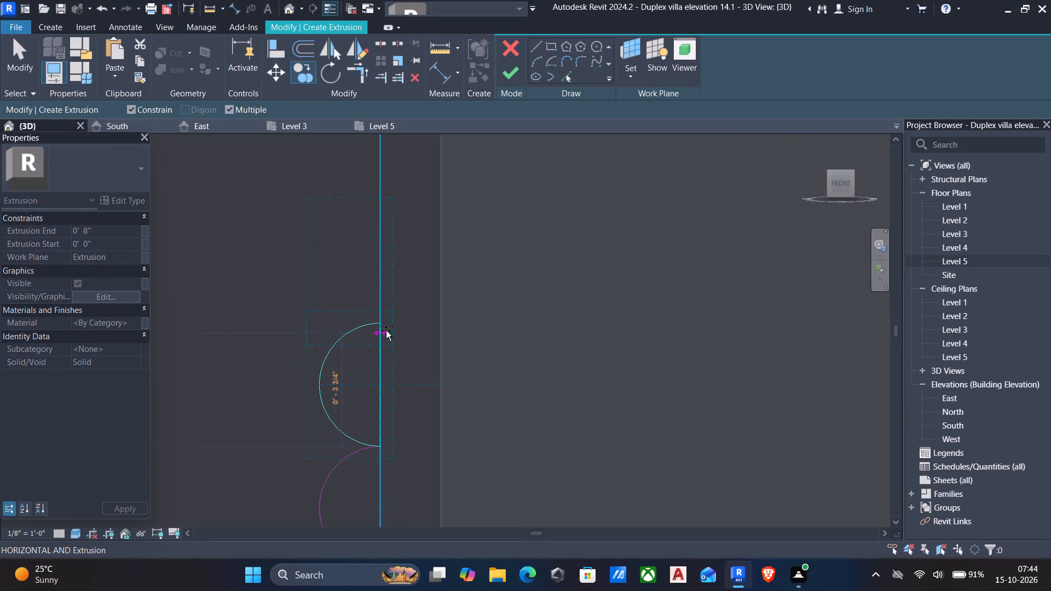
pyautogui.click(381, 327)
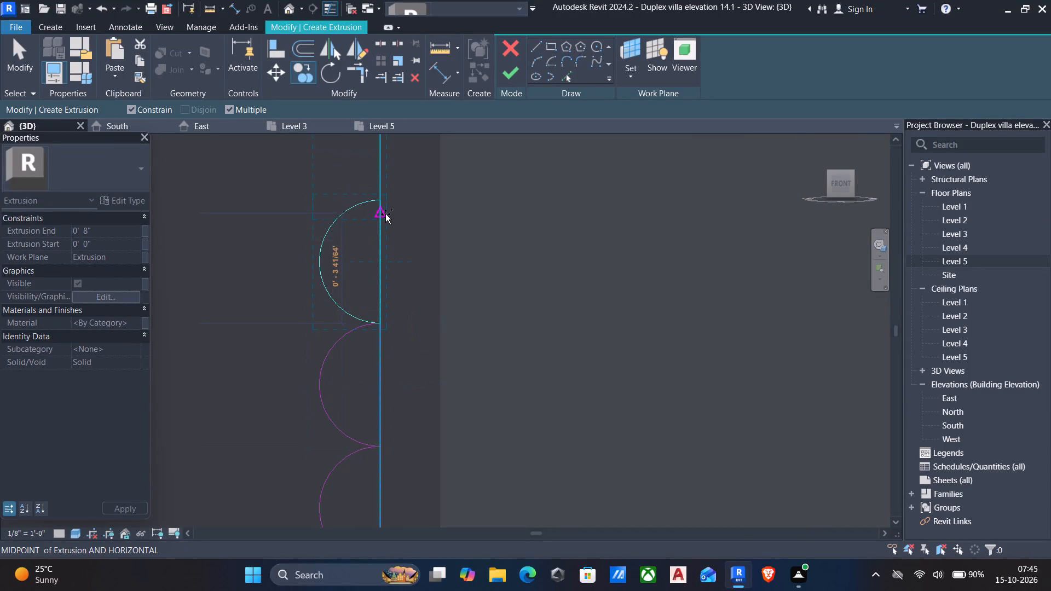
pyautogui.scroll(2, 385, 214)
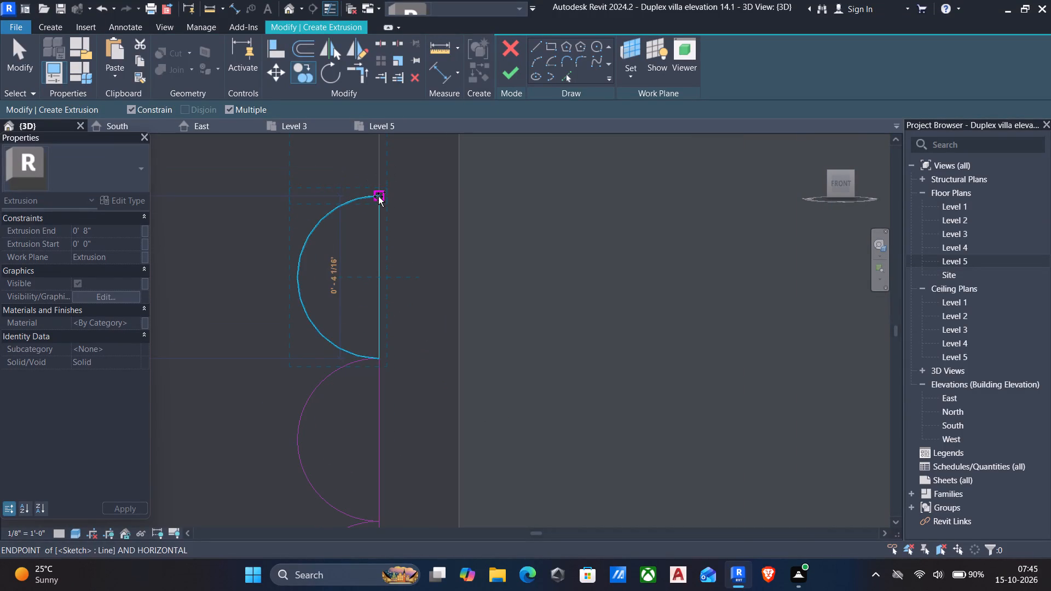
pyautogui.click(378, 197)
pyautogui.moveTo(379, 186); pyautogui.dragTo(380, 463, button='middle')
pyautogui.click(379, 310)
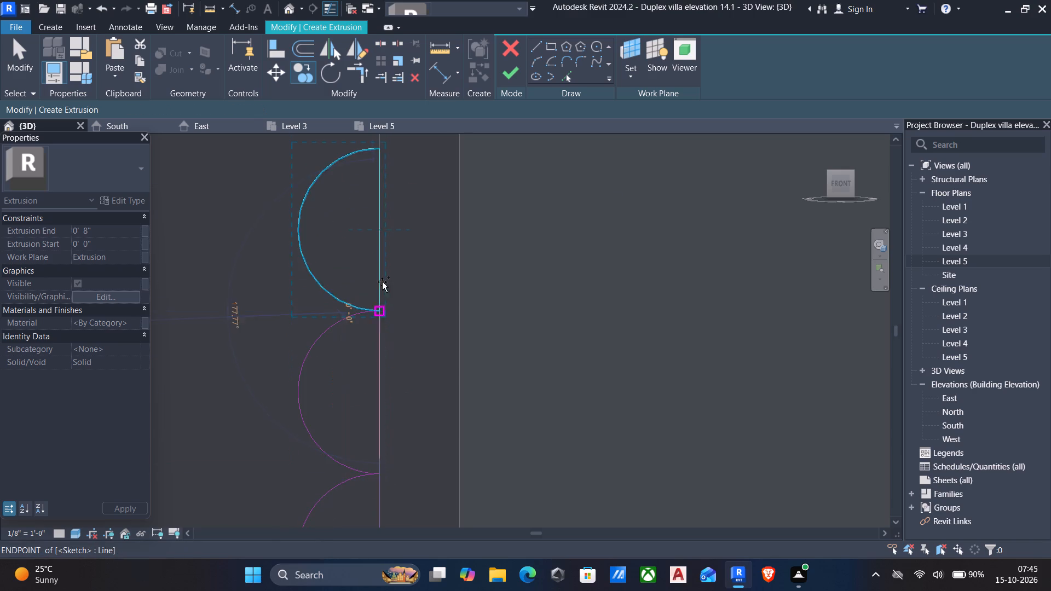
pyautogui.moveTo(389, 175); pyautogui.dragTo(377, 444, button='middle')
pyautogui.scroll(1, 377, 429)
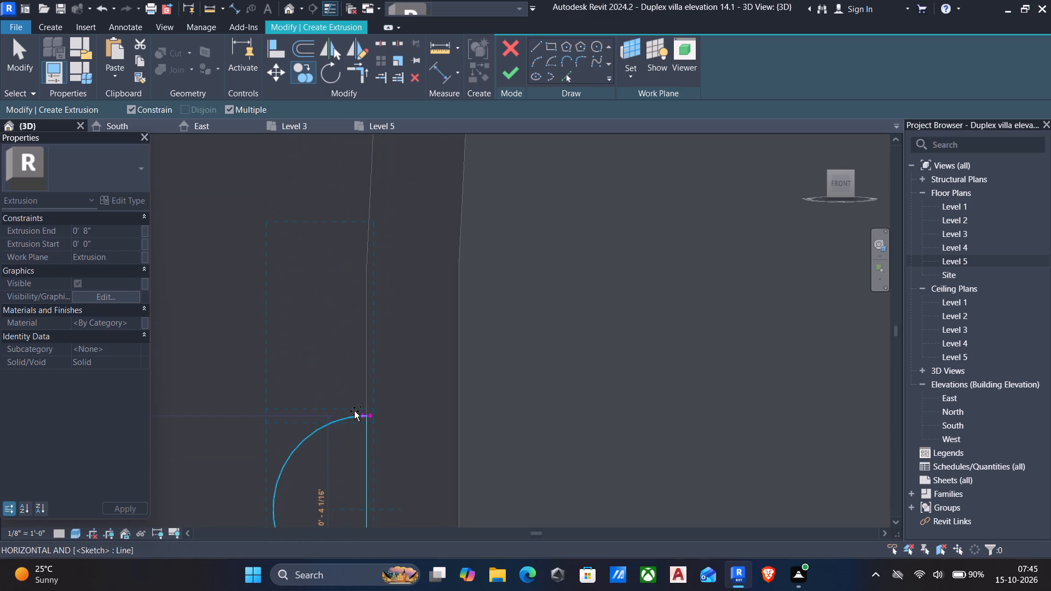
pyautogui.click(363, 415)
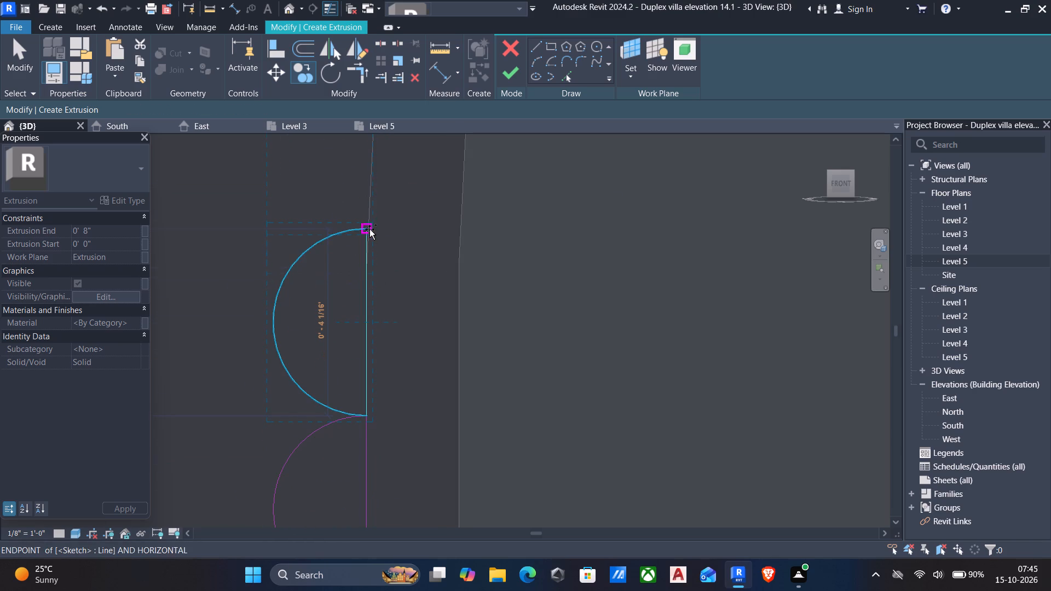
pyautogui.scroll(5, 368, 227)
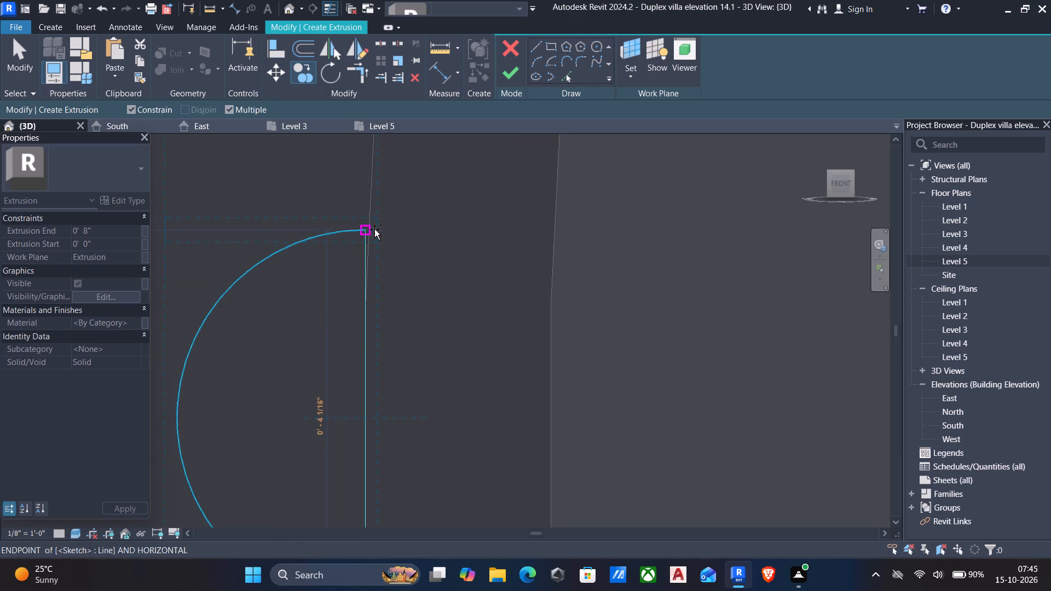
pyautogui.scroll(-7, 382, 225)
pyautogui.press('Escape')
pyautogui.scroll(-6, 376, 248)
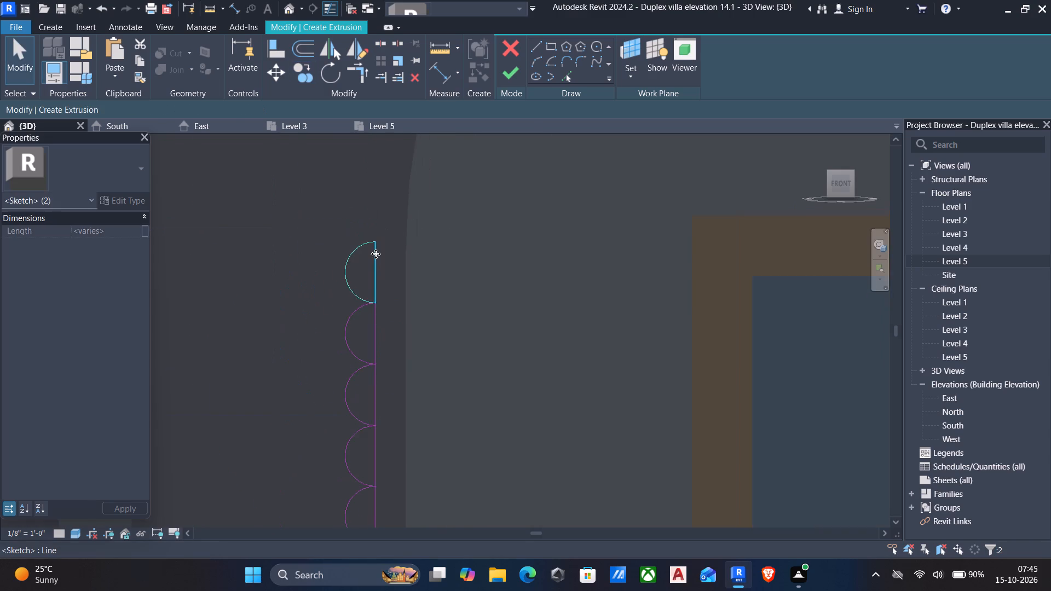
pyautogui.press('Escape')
# Delete the whole column of half-circle profiles along the left leg from the extrusion sketch.
pyautogui.scroll(-12, 368, 276)
pyautogui.moveTo(343, 257); pyautogui.dragTo(408, 403)
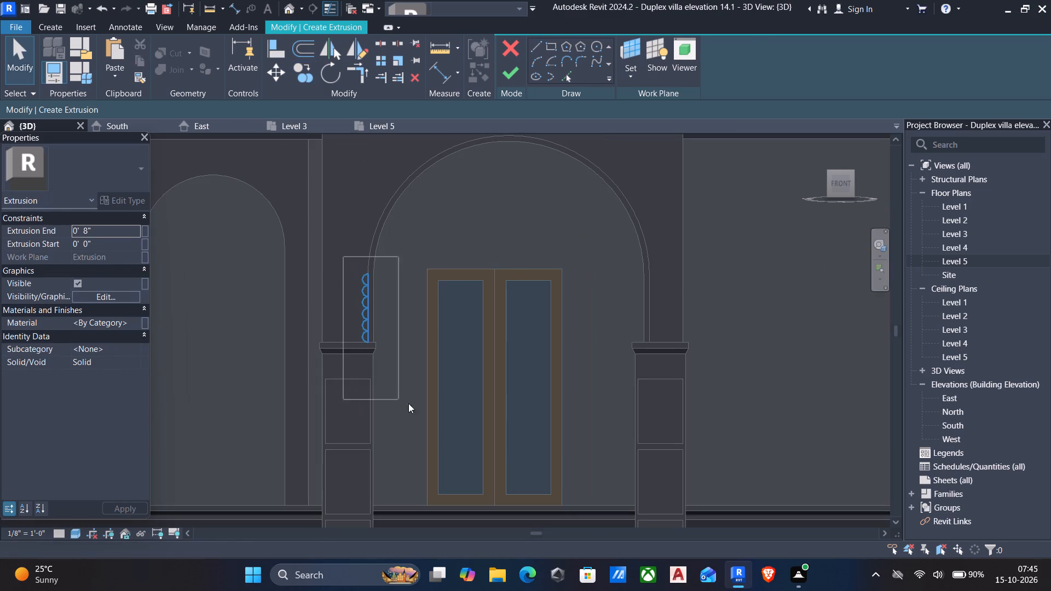
pyautogui.moveTo(408, 403); pyautogui.dragTo(430, 427)
pyautogui.press('Delete')
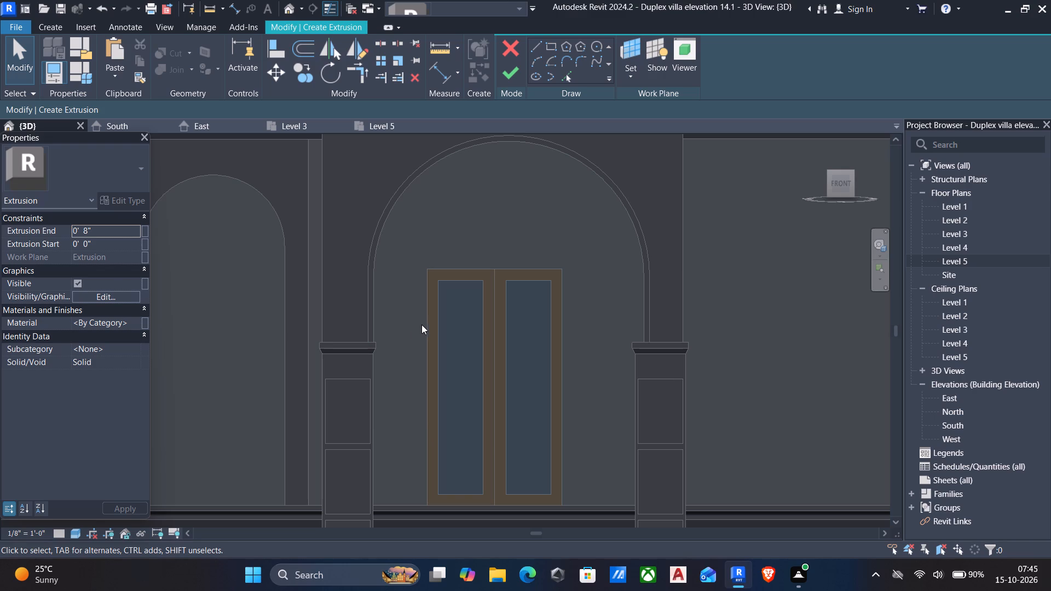
# Sketch the ornament's outer outline by offsetting the arch band's outer arc and both straight legs outward by 6".
pyautogui.moveTo(444, 305); pyautogui.dragTo(459, 387, button='middle')
pyautogui.click(53, 25)
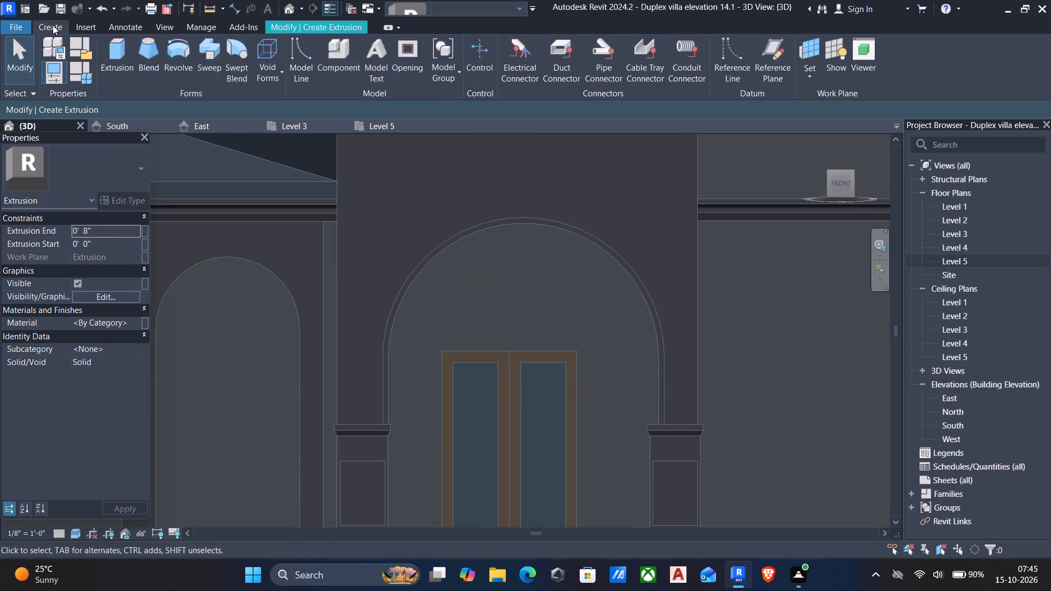
pyautogui.click(305, 30)
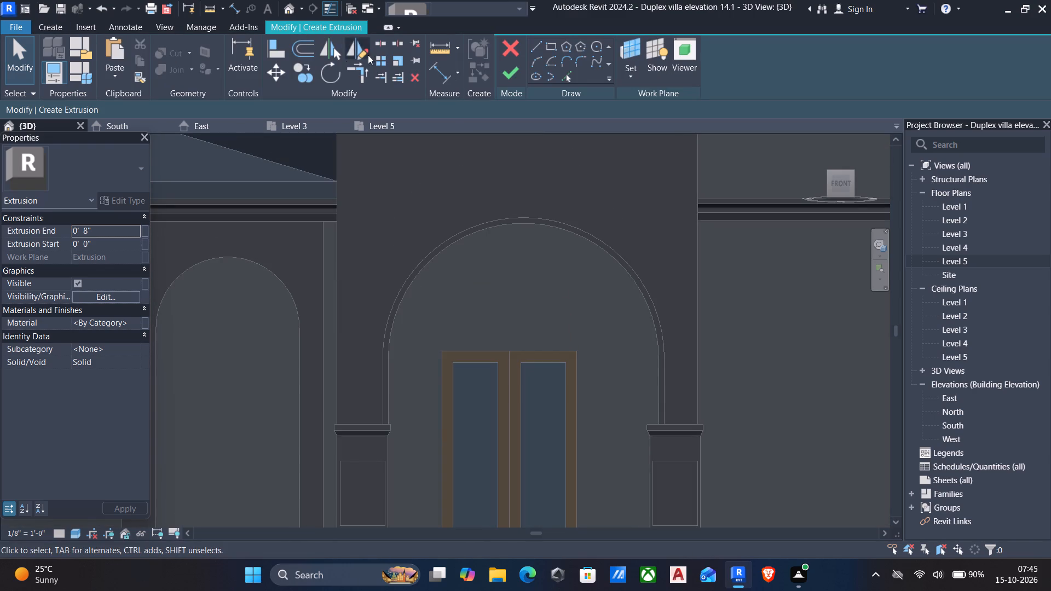
pyautogui.click(565, 74)
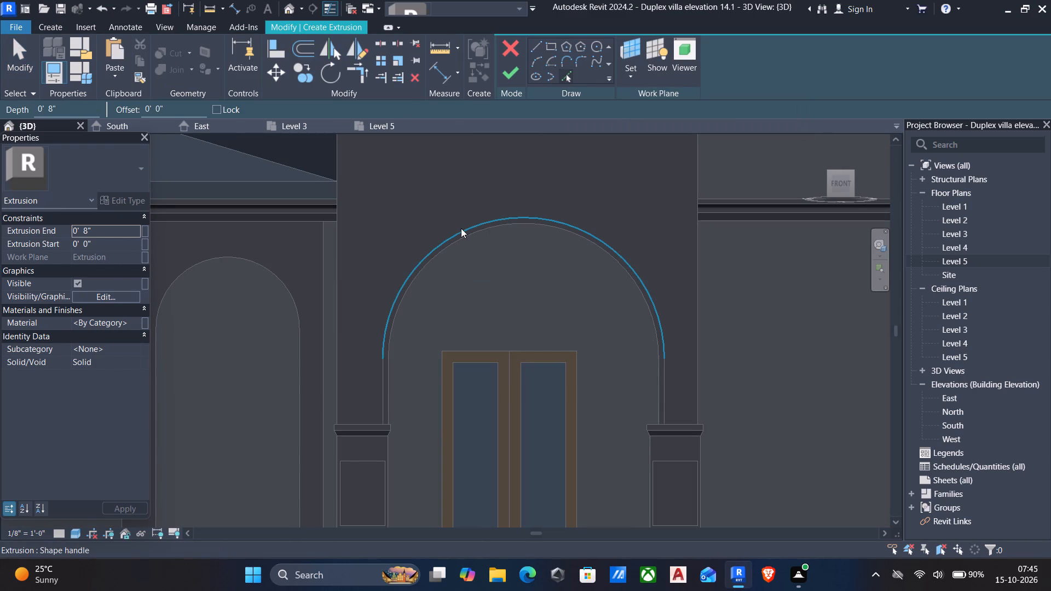
pyautogui.moveTo(183, 107); pyautogui.dragTo(183, 107)
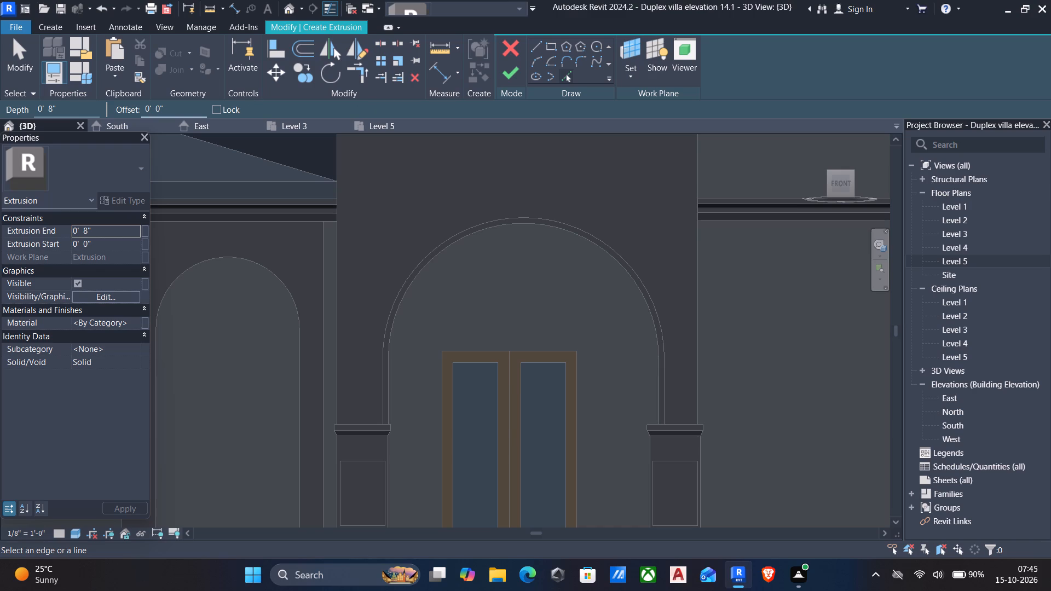
pyautogui.moveTo(183, 107); pyautogui.dragTo(5, 90)
pyautogui.write('6"')
pyautogui.click(471, 226)
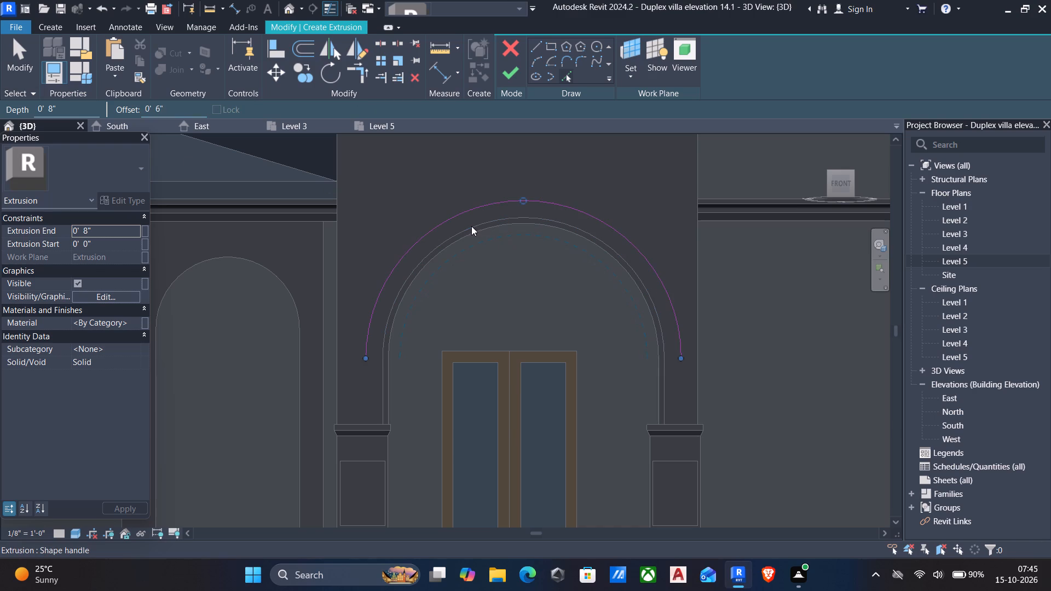
pyautogui.click(379, 375)
pyautogui.click(668, 387)
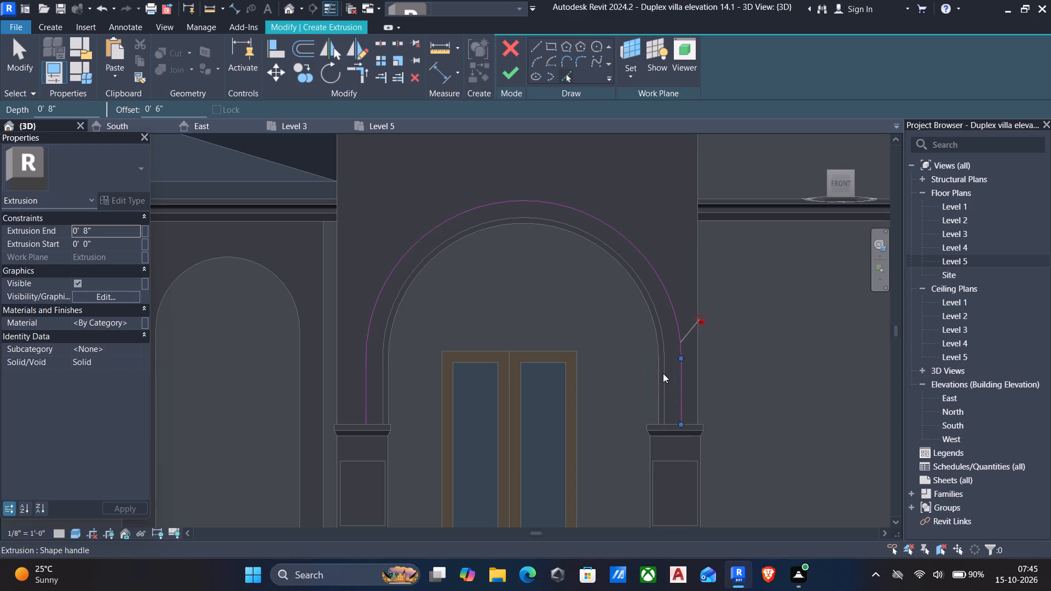
# Offset the new outline's arc and both legs inward by 6" to sketch the inner outline along the arch band.
pyautogui.click(672, 314)
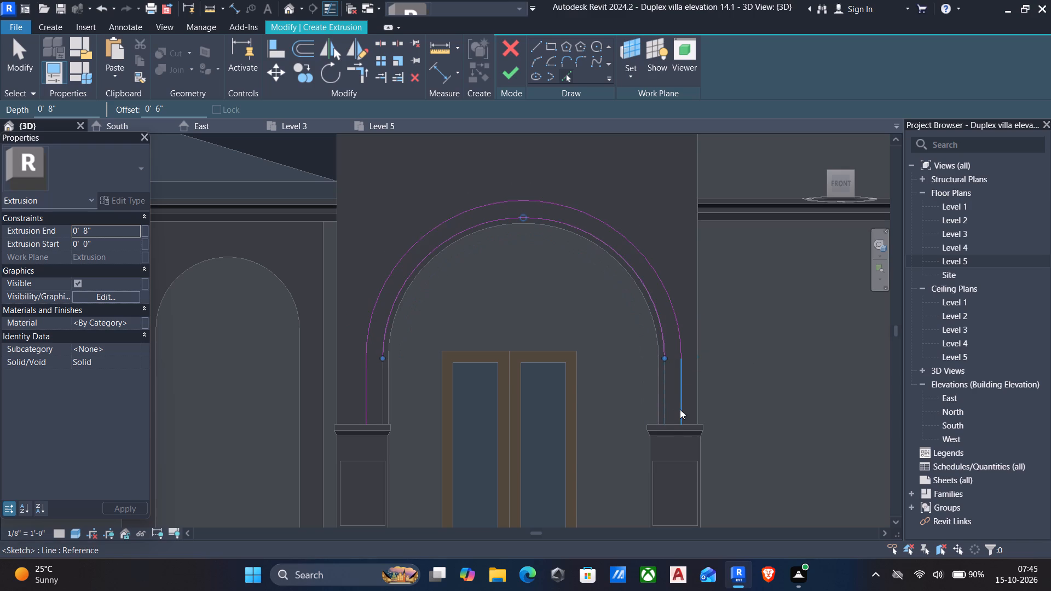
pyautogui.click(680, 409)
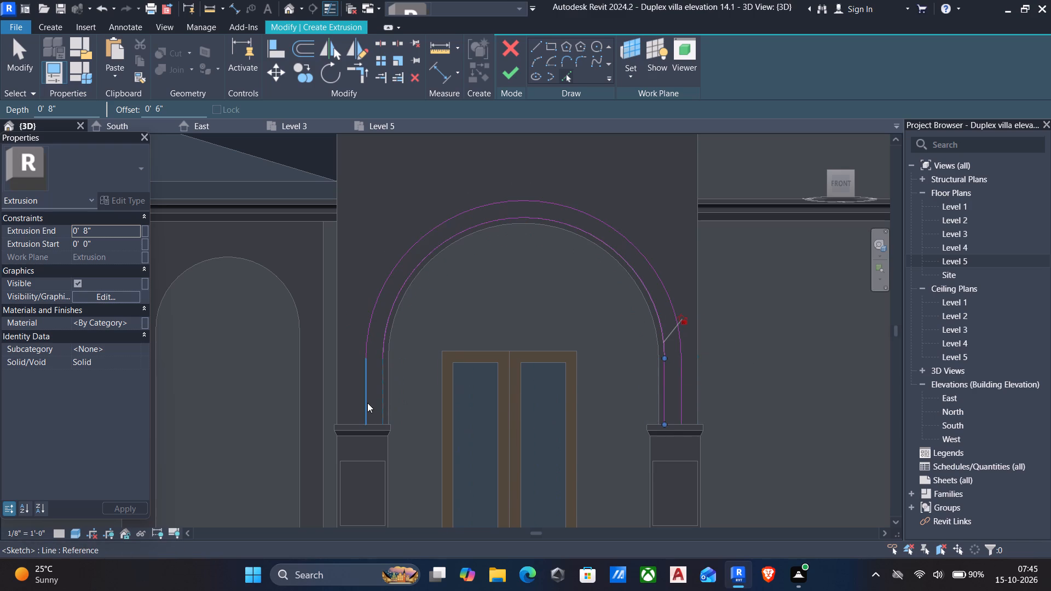
pyautogui.click(367, 403)
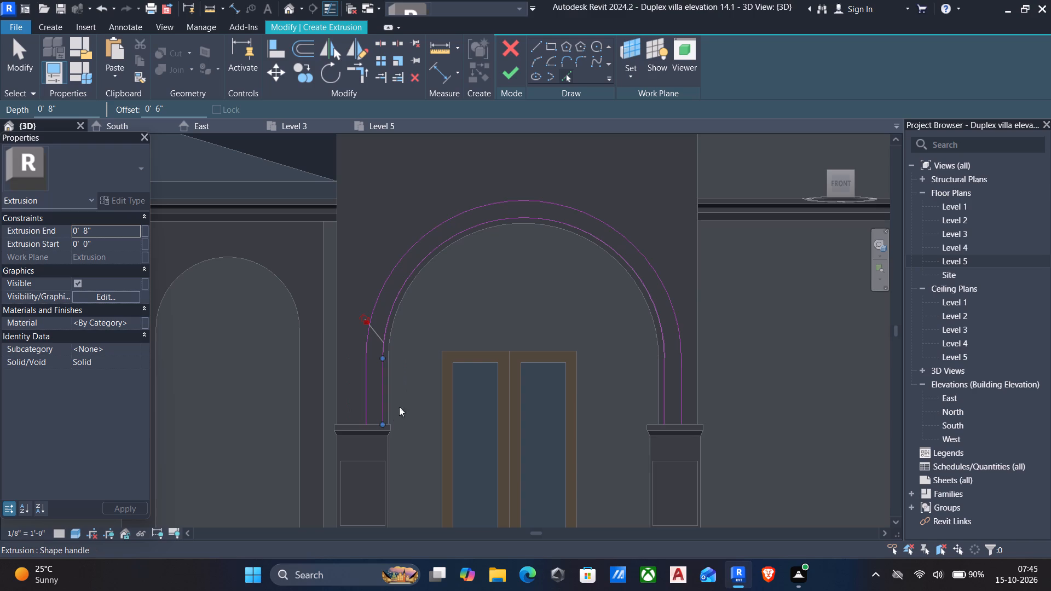
pyautogui.scroll(9, 379, 435)
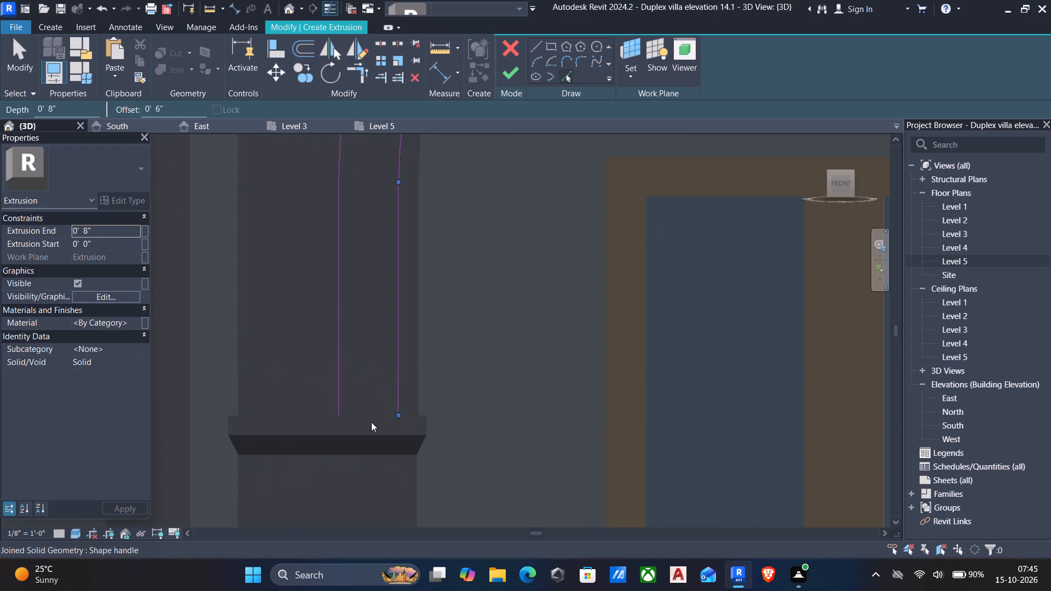
pyautogui.press('Escape')
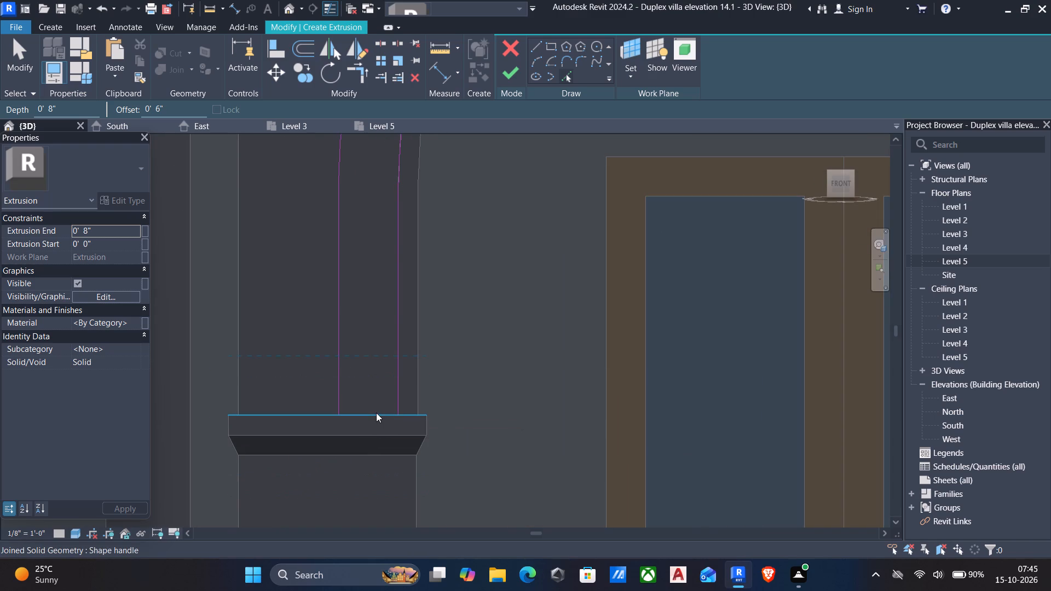
pyautogui.press('Escape')
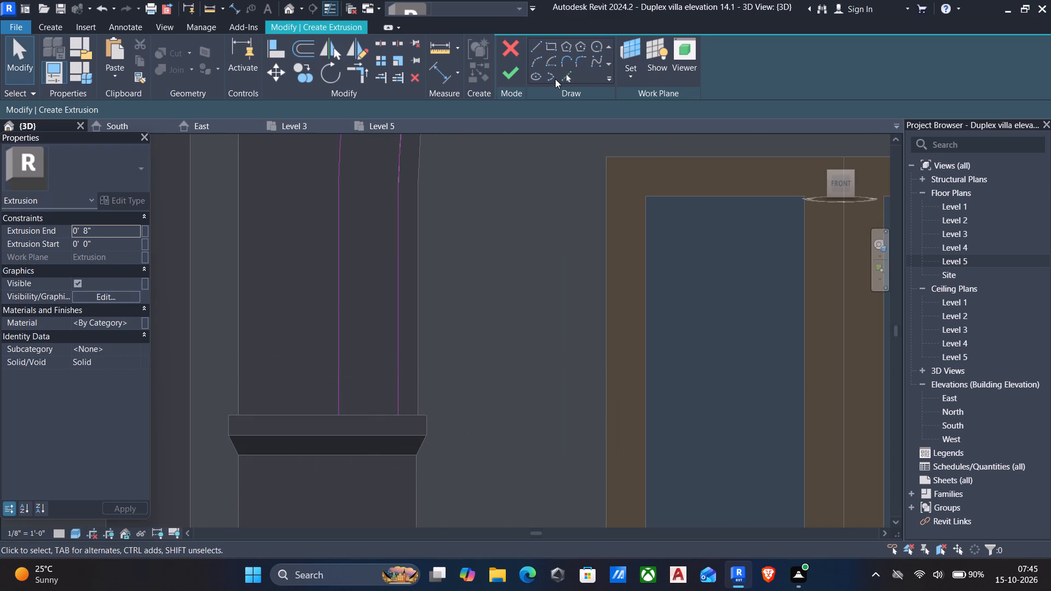
# Add sketch lines with zero offset along the top edges of both column capitals beneath the arch outlines.
pyautogui.click(561, 76)
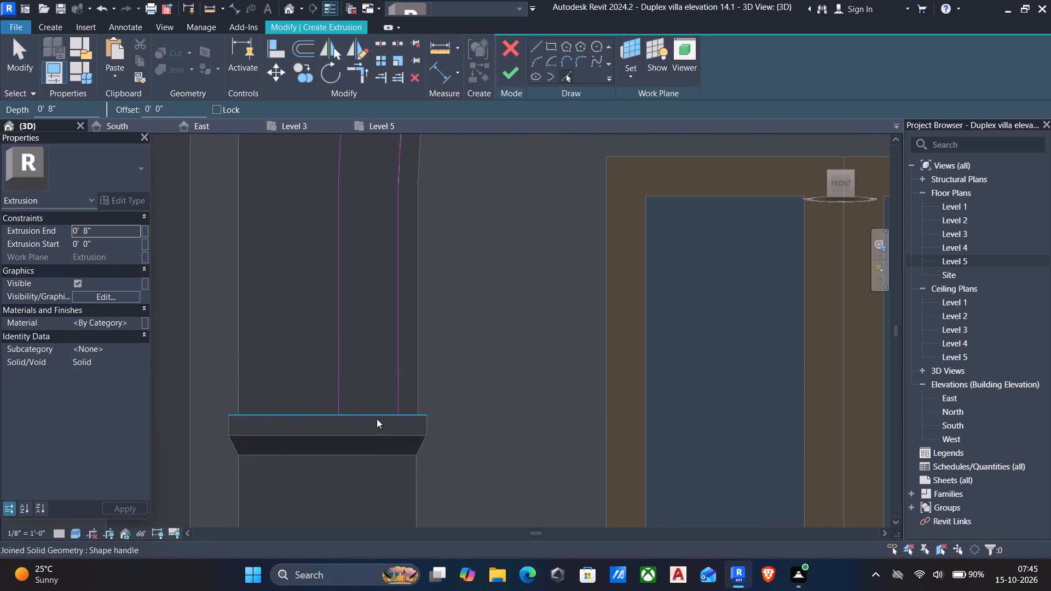
pyautogui.click(374, 413)
pyautogui.scroll(-7, 478, 398)
pyautogui.moveTo(612, 403); pyautogui.dragTo(532, 424, button='middle')
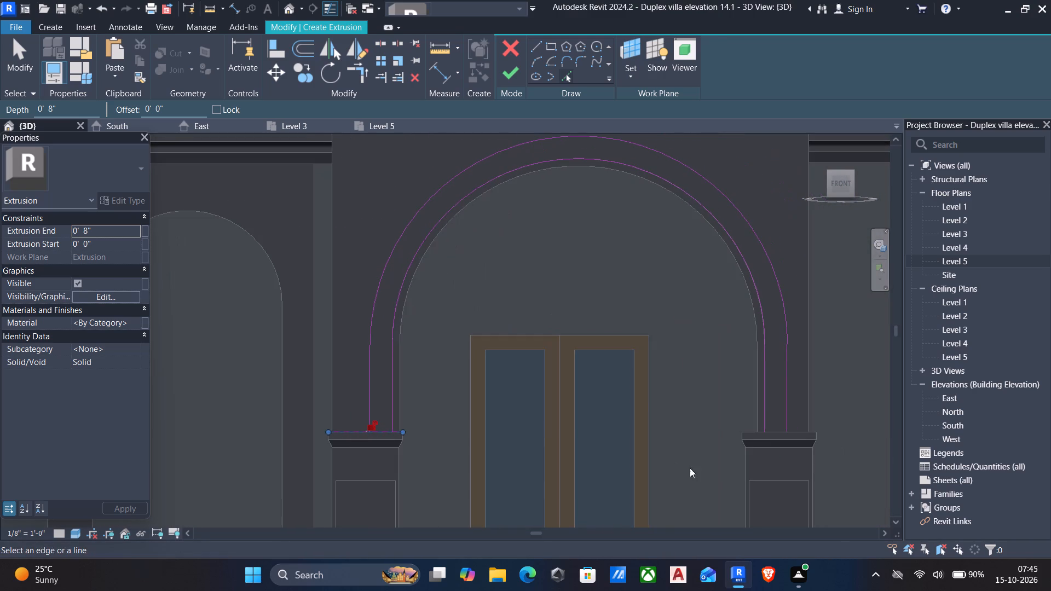
pyautogui.scroll(6, 775, 444)
pyautogui.click(777, 418)
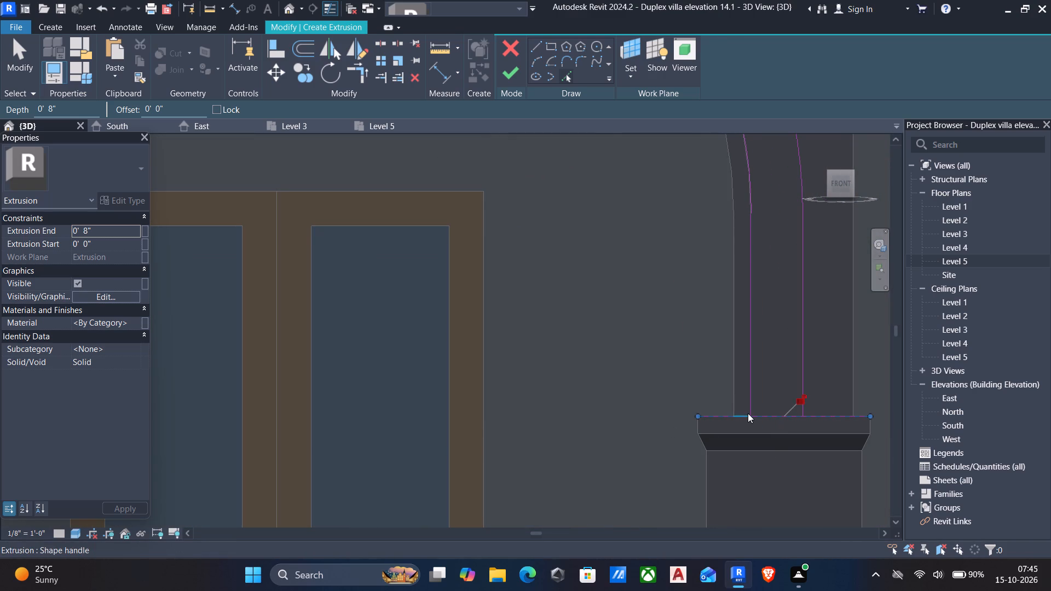
# Trim the capital lines to corners with the inner and outer legs on both sides to close the arch profile.
pyautogui.write('tr')
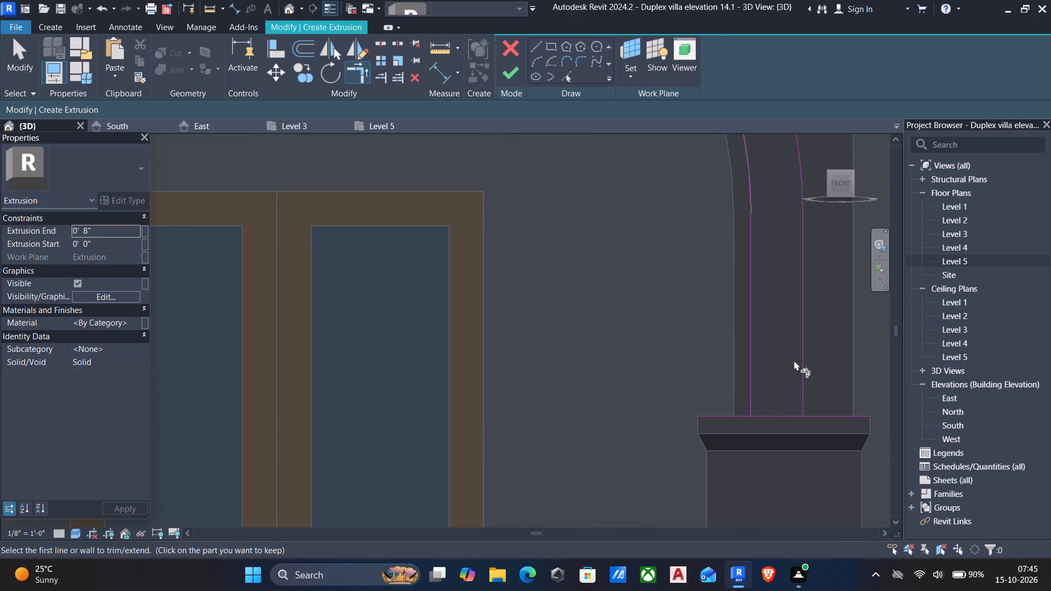
pyautogui.click(779, 413)
pyautogui.click(804, 372)
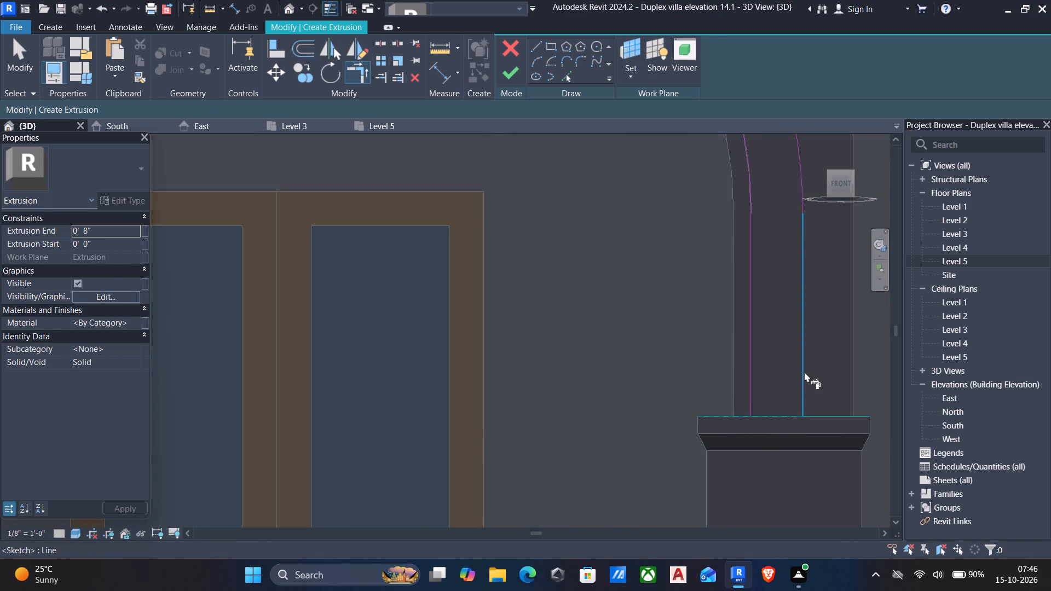
pyautogui.click(781, 416)
pyautogui.click(744, 374)
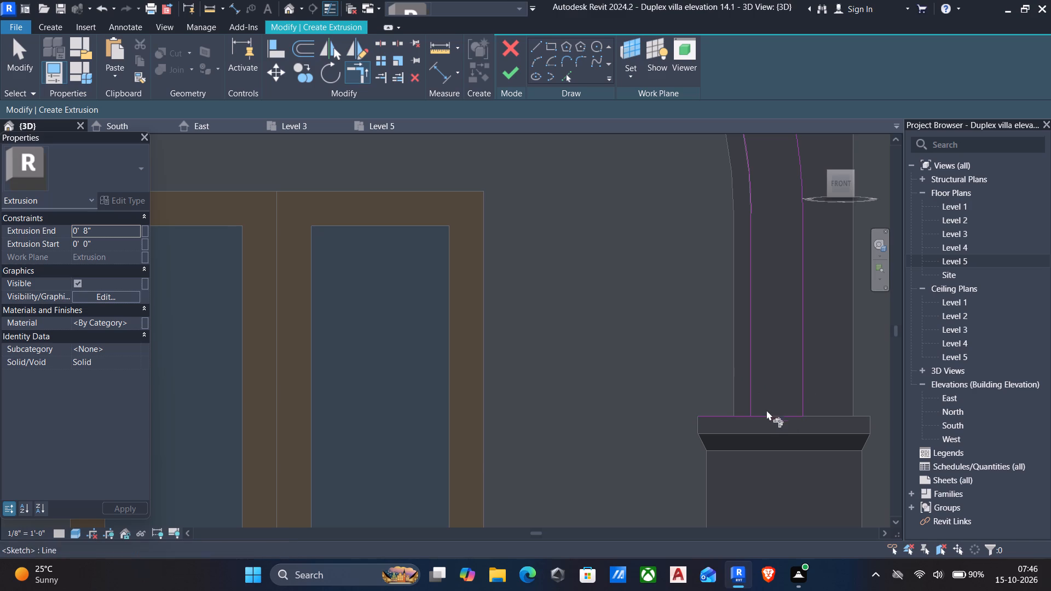
pyautogui.click(770, 418)
pyautogui.click(754, 388)
pyautogui.scroll(-6, 742, 397)
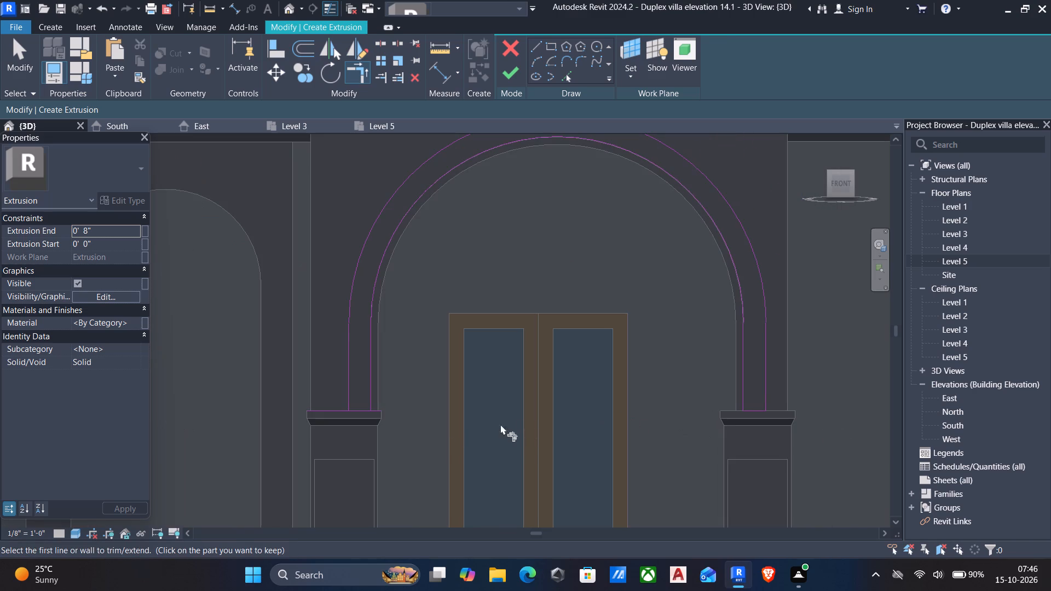
pyautogui.scroll(5, 360, 406)
pyautogui.click(360, 414)
pyautogui.click(387, 386)
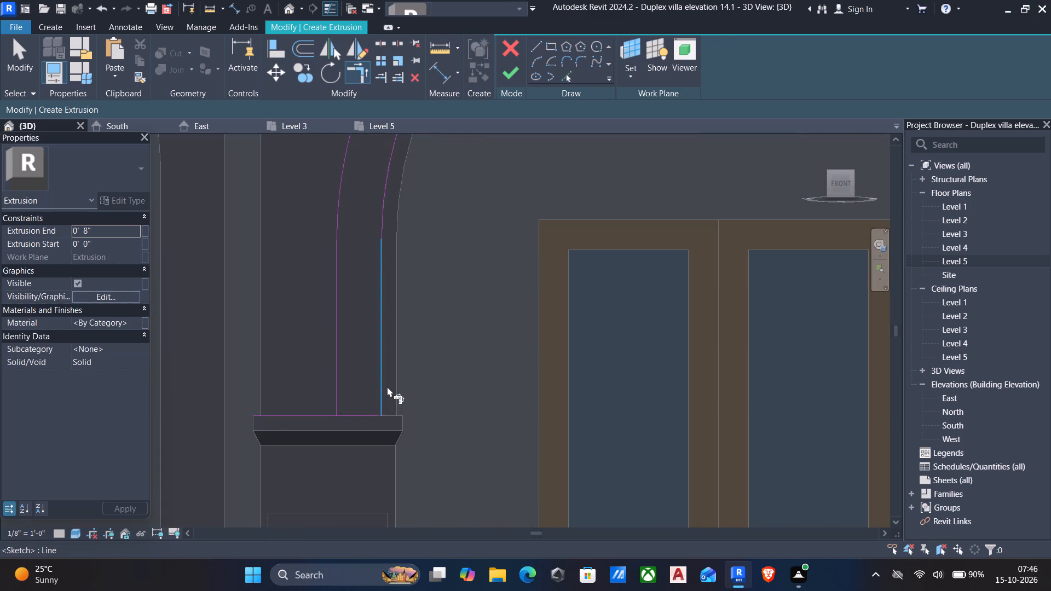
pyautogui.click(364, 419)
pyautogui.click(339, 391)
pyautogui.scroll(-6, 367, 403)
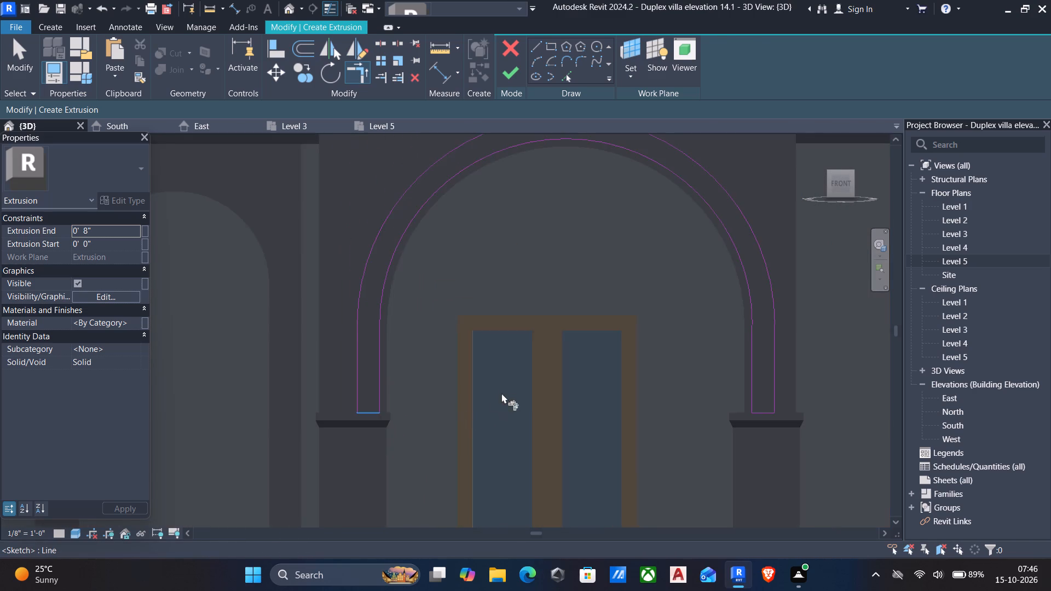
pyautogui.moveTo(506, 386); pyautogui.dragTo(501, 442, button='middle')
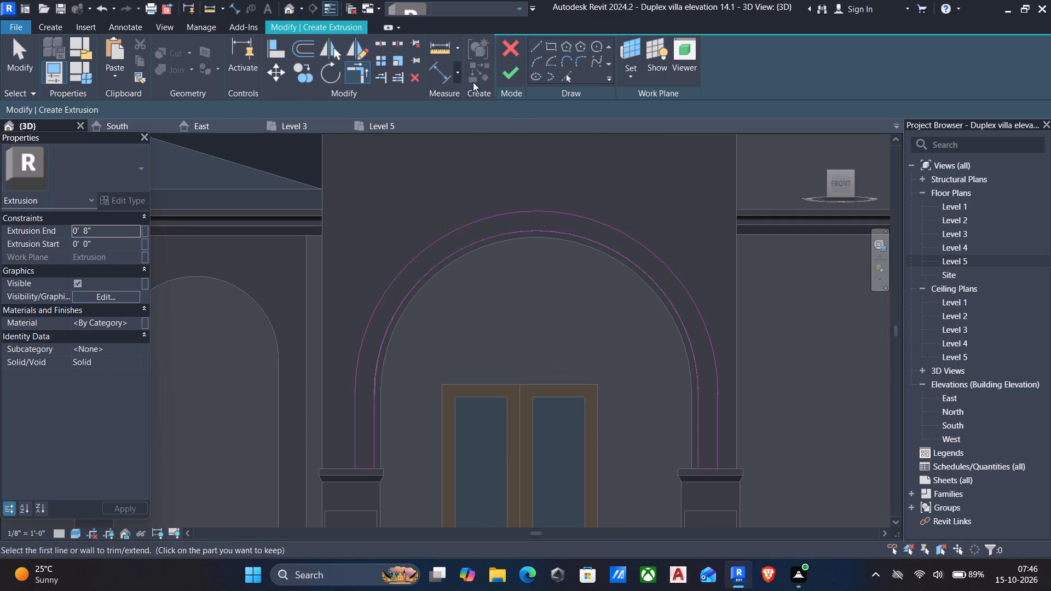
# Finish the arch profile as an extrusion and set its extrusion end to 3".
pyautogui.click(513, 76)
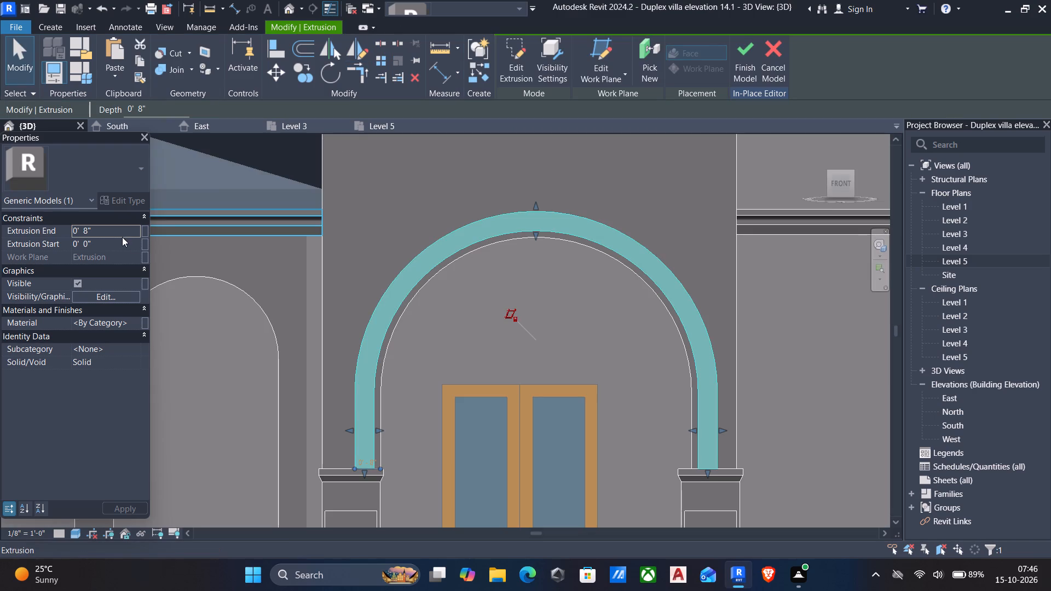
pyautogui.click(115, 229)
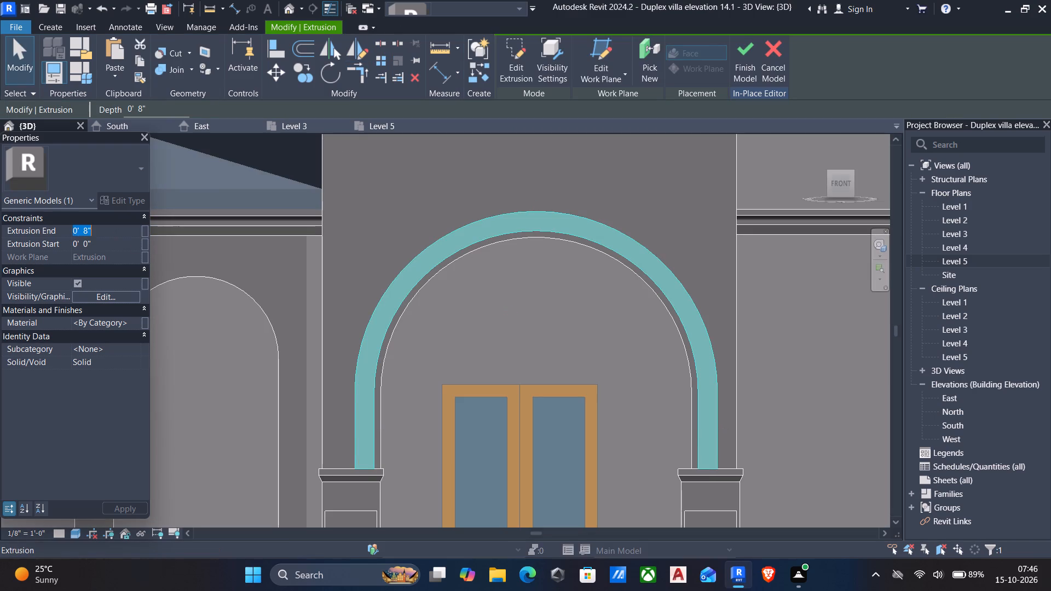
pyautogui.write('3"')
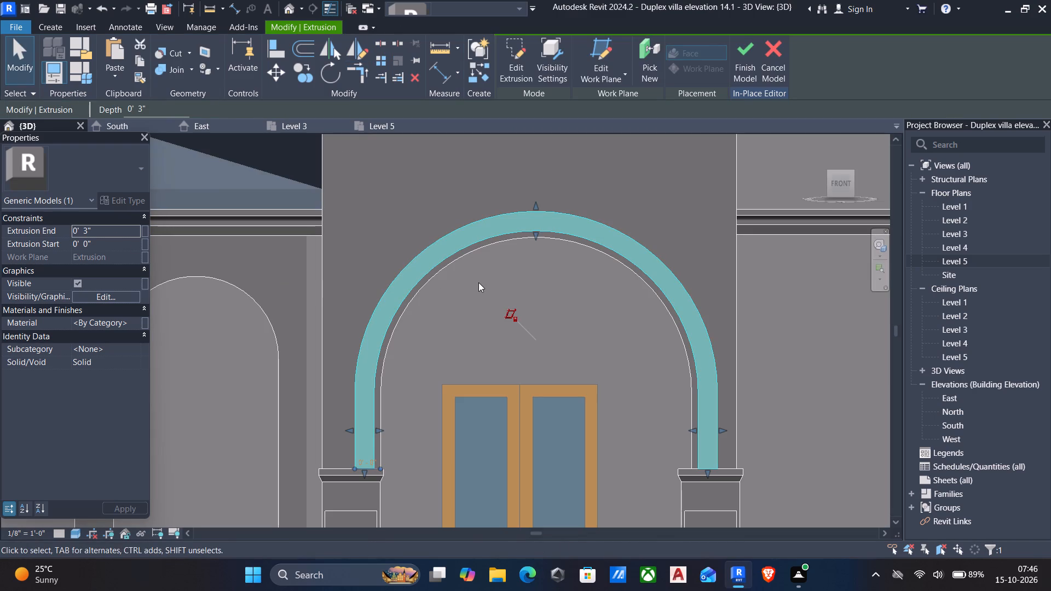
pyautogui.press('Escape')
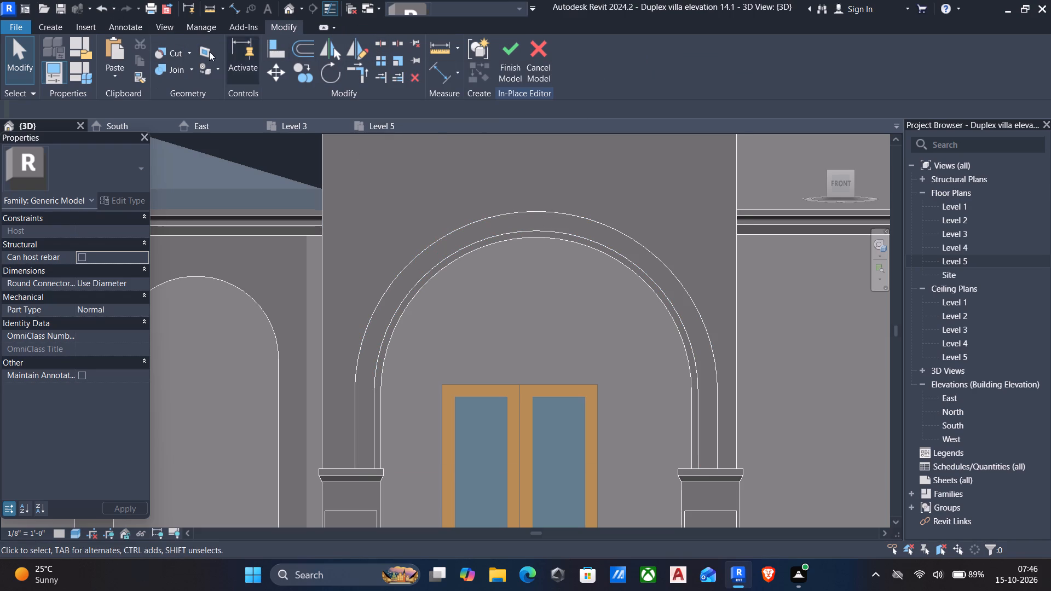
# Start a new extrusion and pick its work plane on the new 6" wide outer arch band.
pyautogui.click(43, 25)
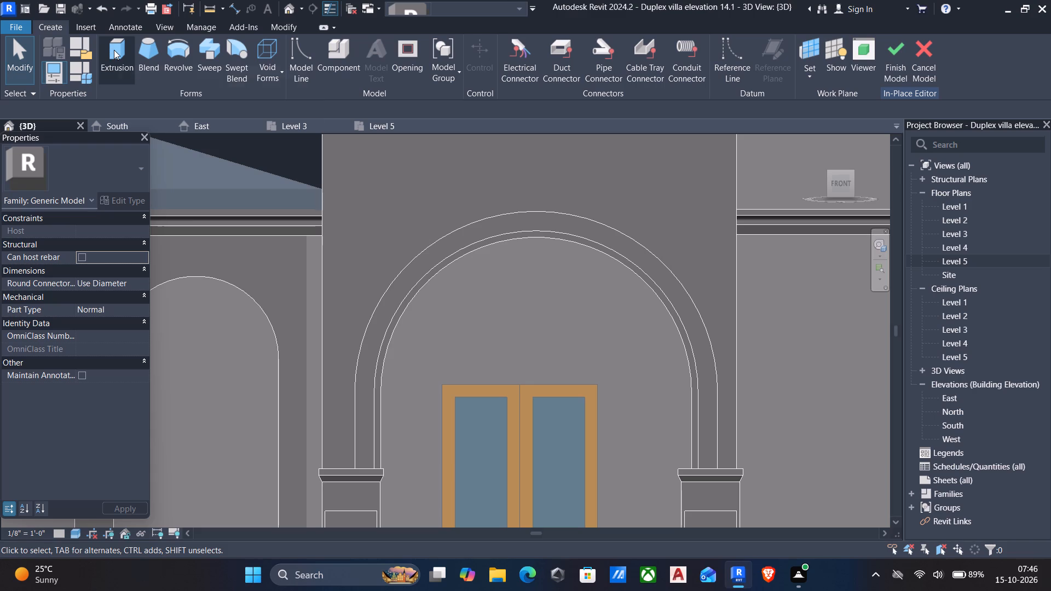
pyautogui.click(114, 50)
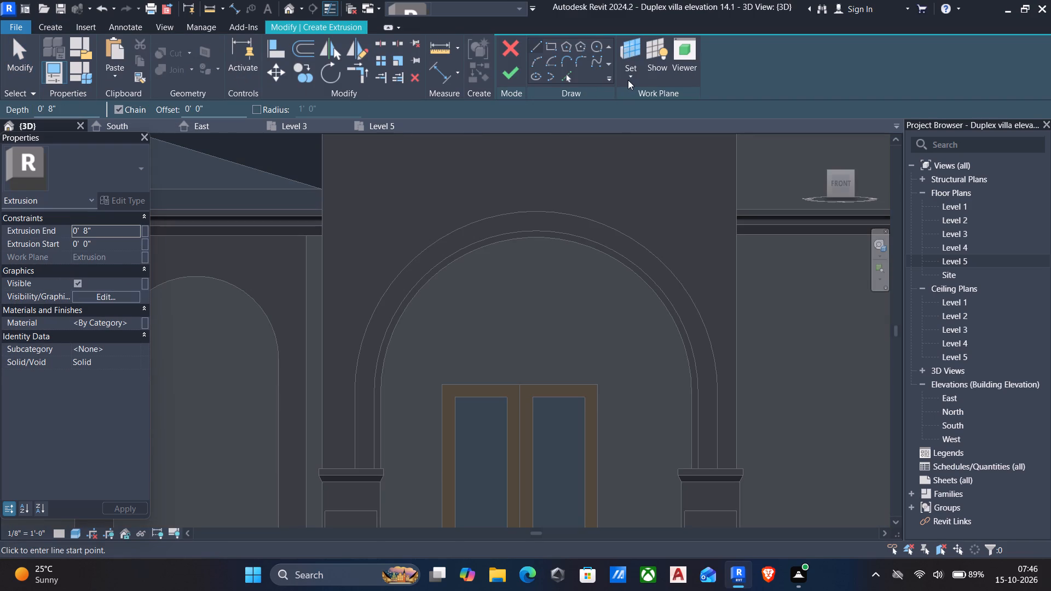
pyautogui.click(628, 78)
pyautogui.click(650, 128)
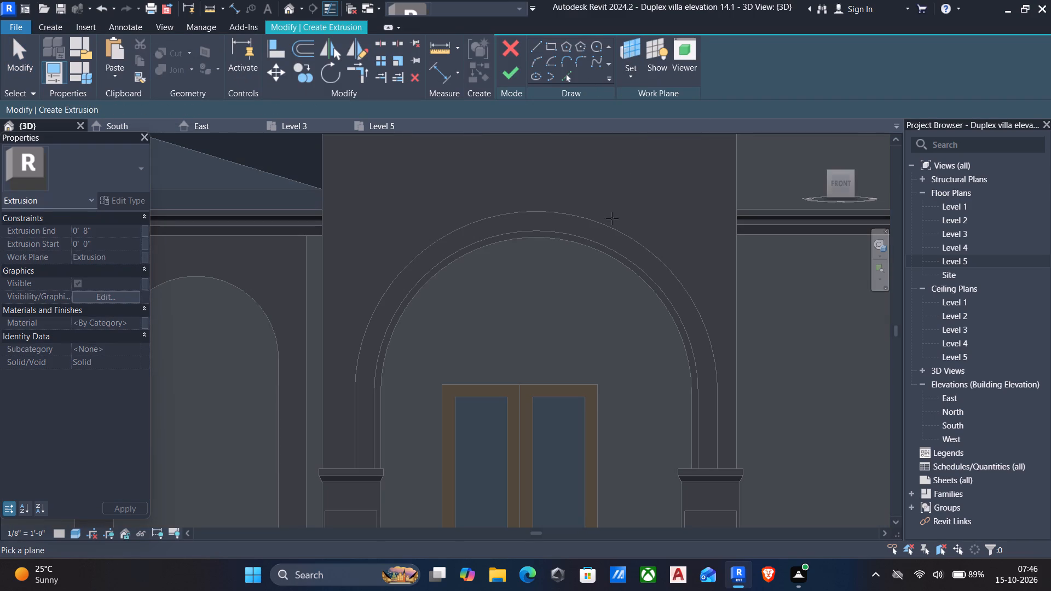
pyautogui.click(610, 227)
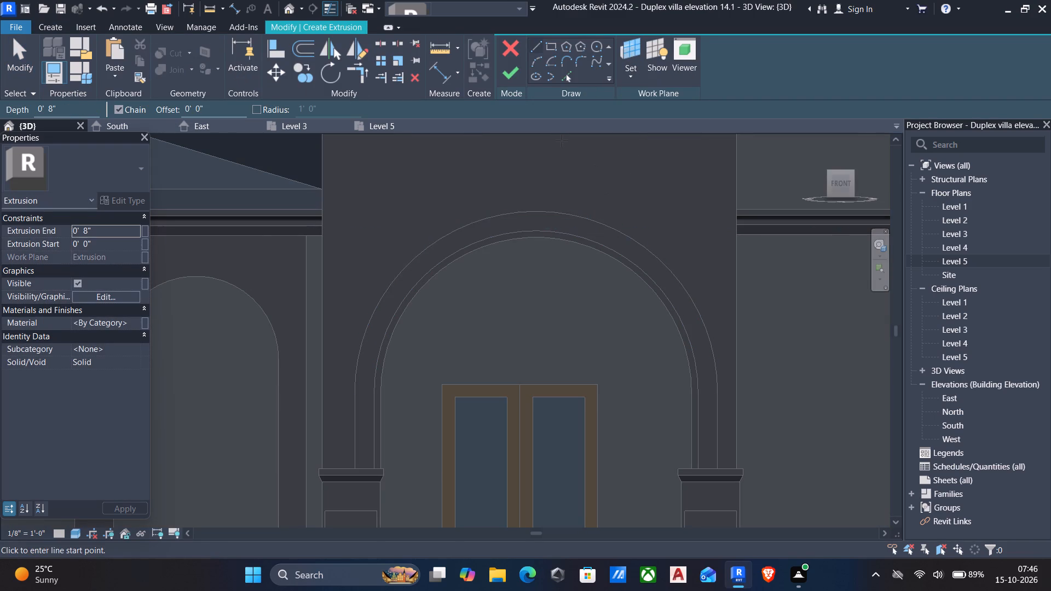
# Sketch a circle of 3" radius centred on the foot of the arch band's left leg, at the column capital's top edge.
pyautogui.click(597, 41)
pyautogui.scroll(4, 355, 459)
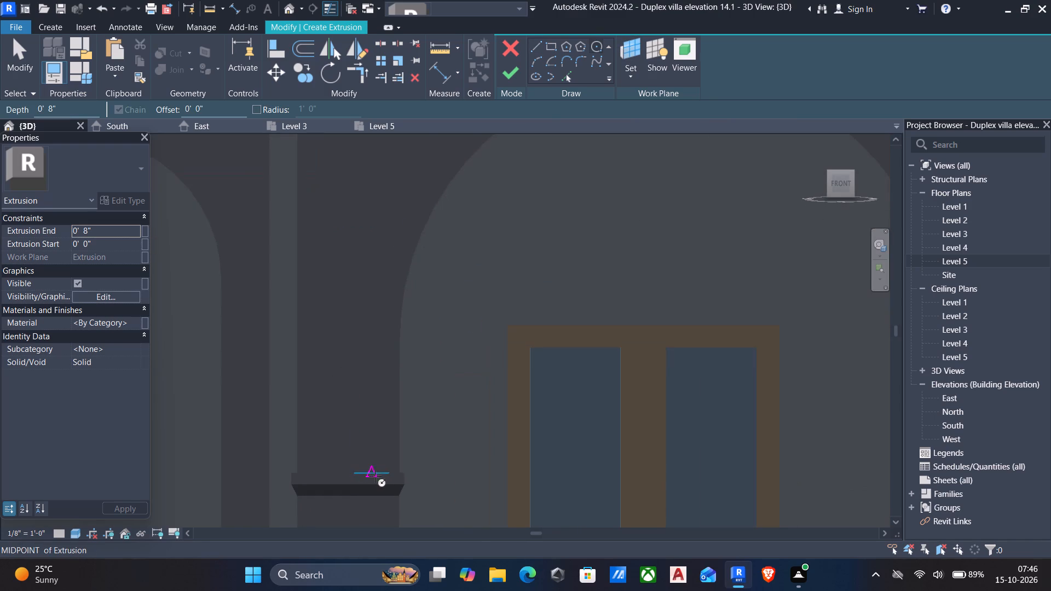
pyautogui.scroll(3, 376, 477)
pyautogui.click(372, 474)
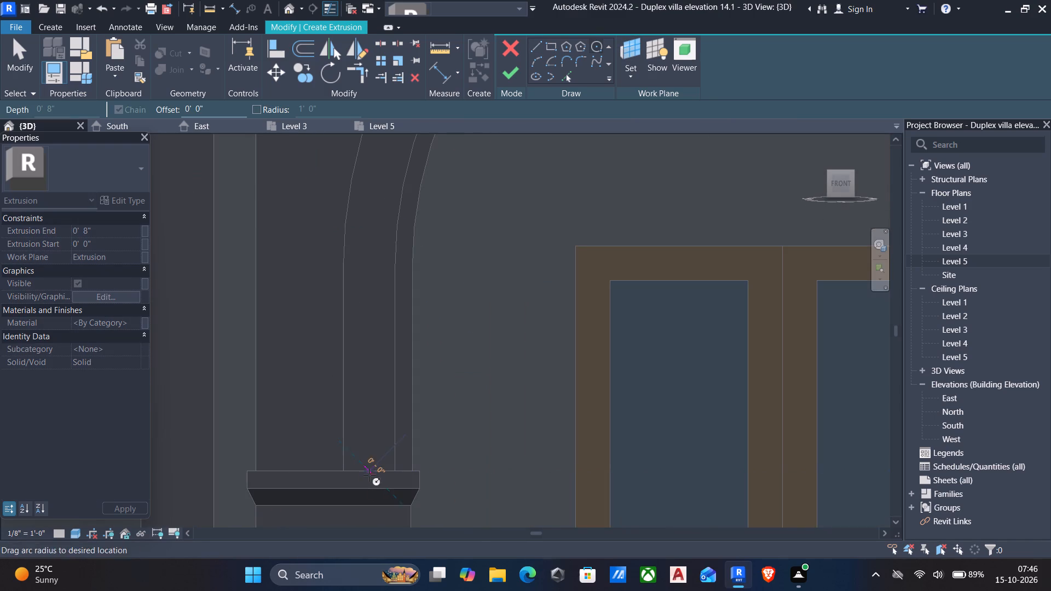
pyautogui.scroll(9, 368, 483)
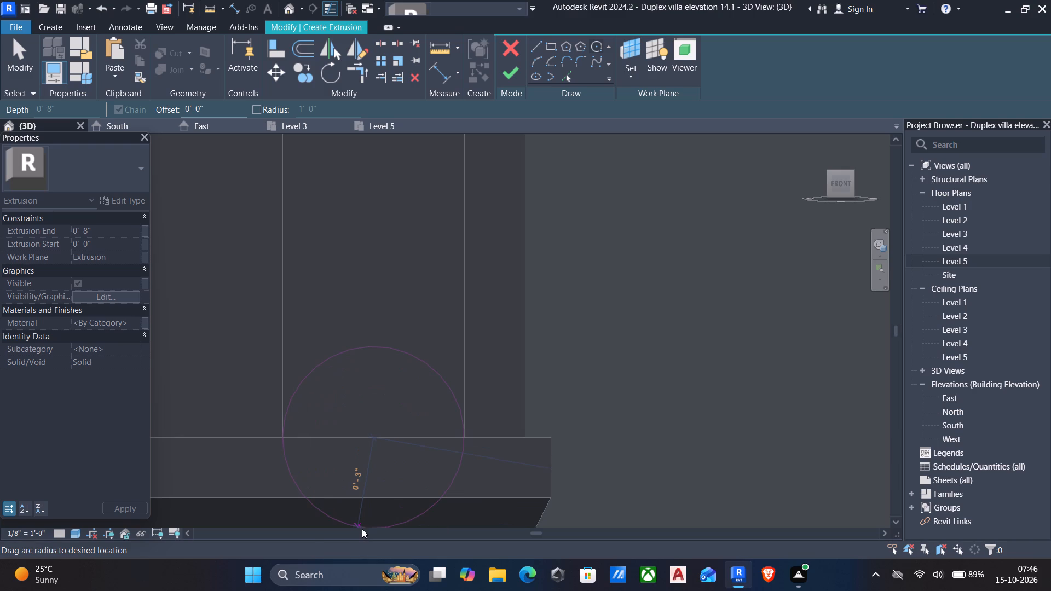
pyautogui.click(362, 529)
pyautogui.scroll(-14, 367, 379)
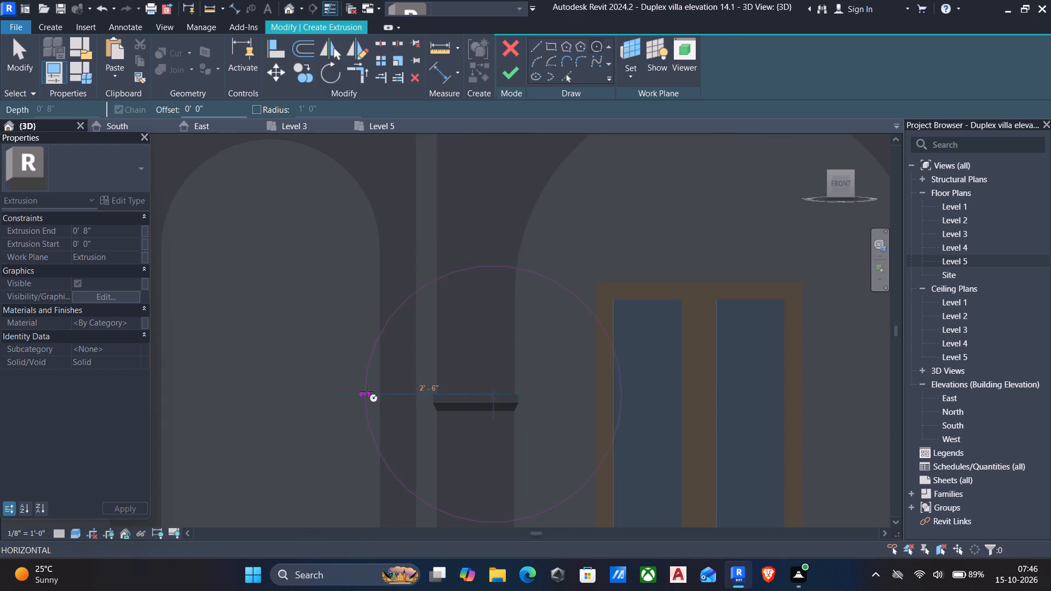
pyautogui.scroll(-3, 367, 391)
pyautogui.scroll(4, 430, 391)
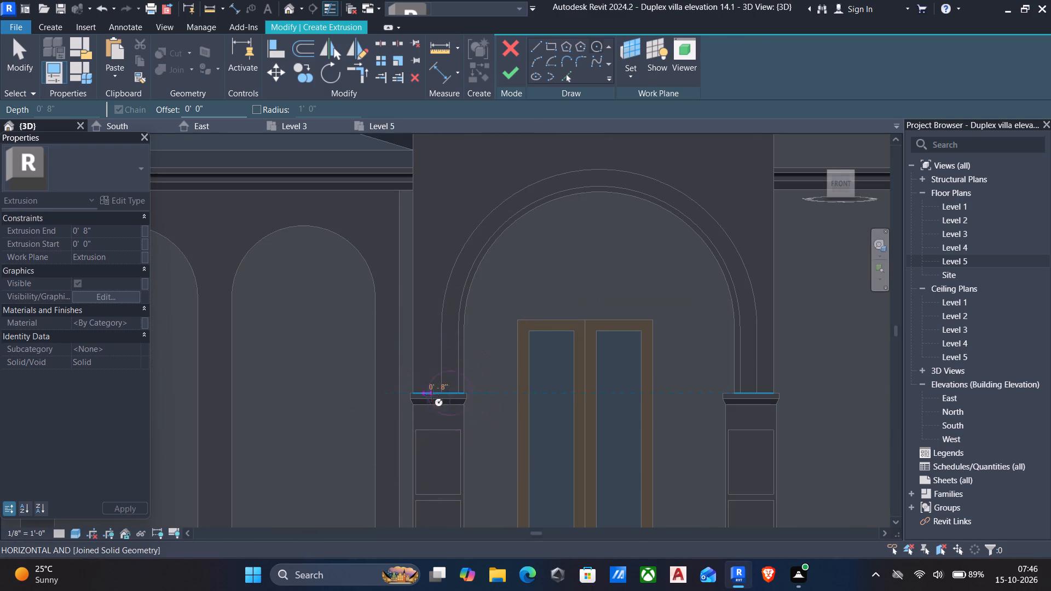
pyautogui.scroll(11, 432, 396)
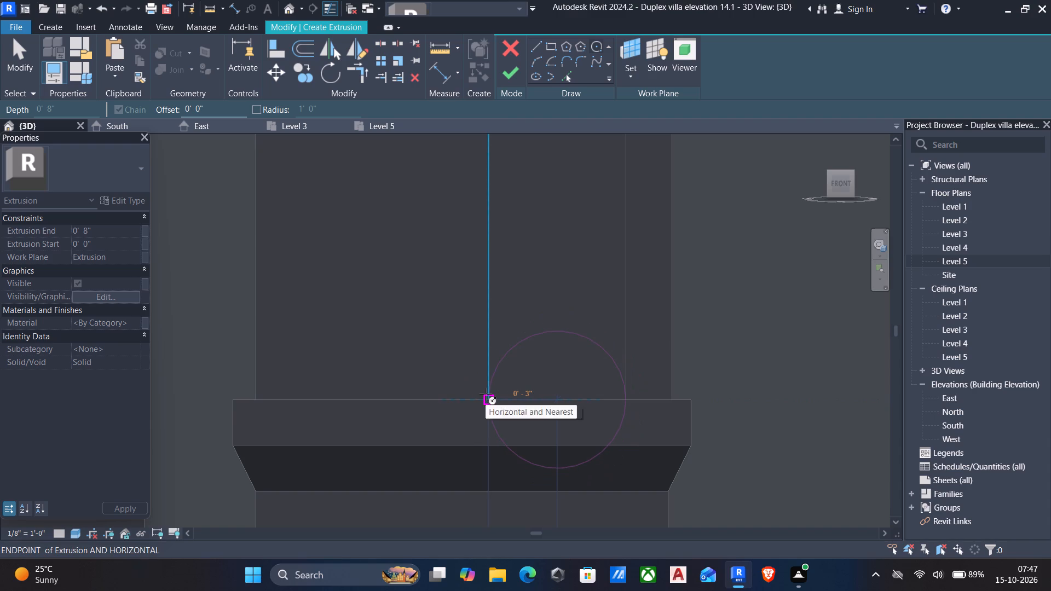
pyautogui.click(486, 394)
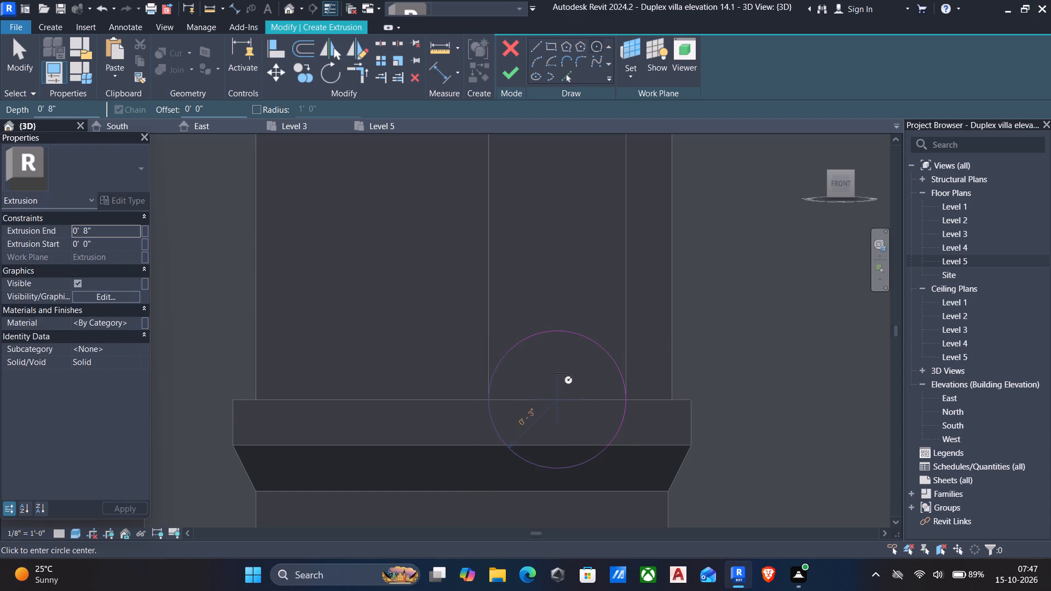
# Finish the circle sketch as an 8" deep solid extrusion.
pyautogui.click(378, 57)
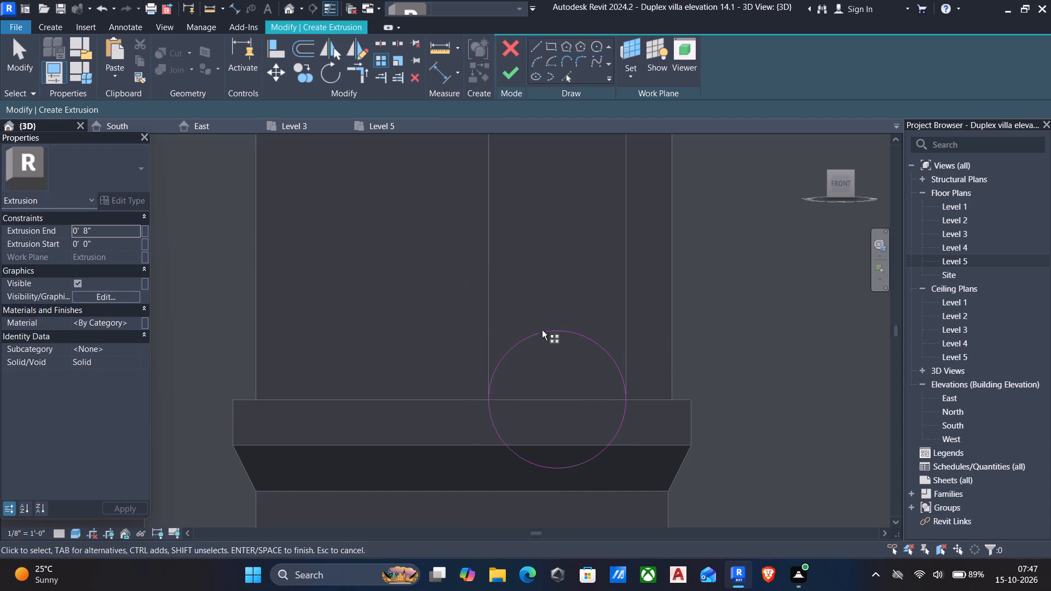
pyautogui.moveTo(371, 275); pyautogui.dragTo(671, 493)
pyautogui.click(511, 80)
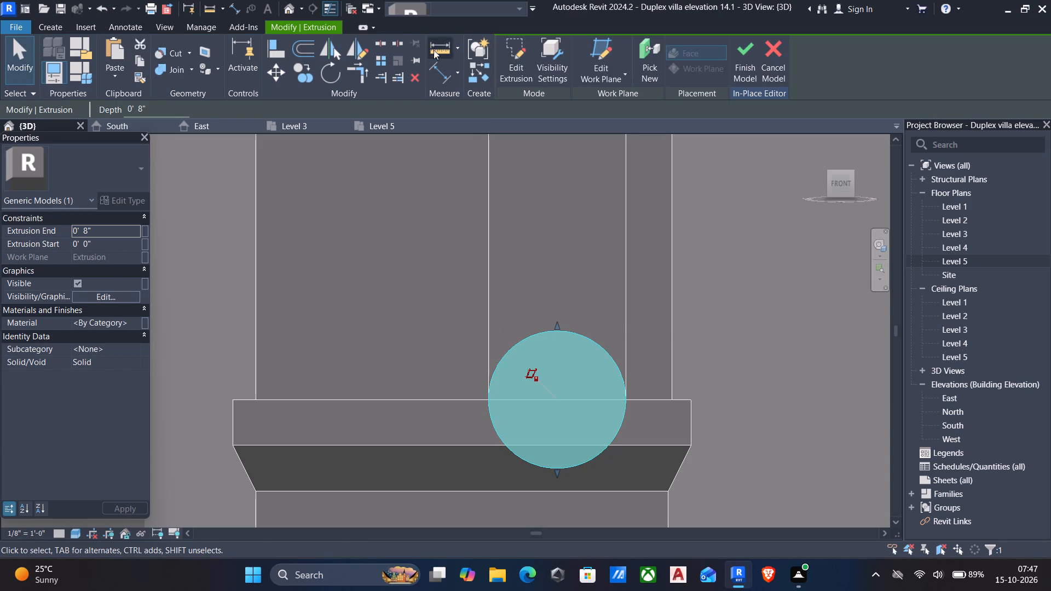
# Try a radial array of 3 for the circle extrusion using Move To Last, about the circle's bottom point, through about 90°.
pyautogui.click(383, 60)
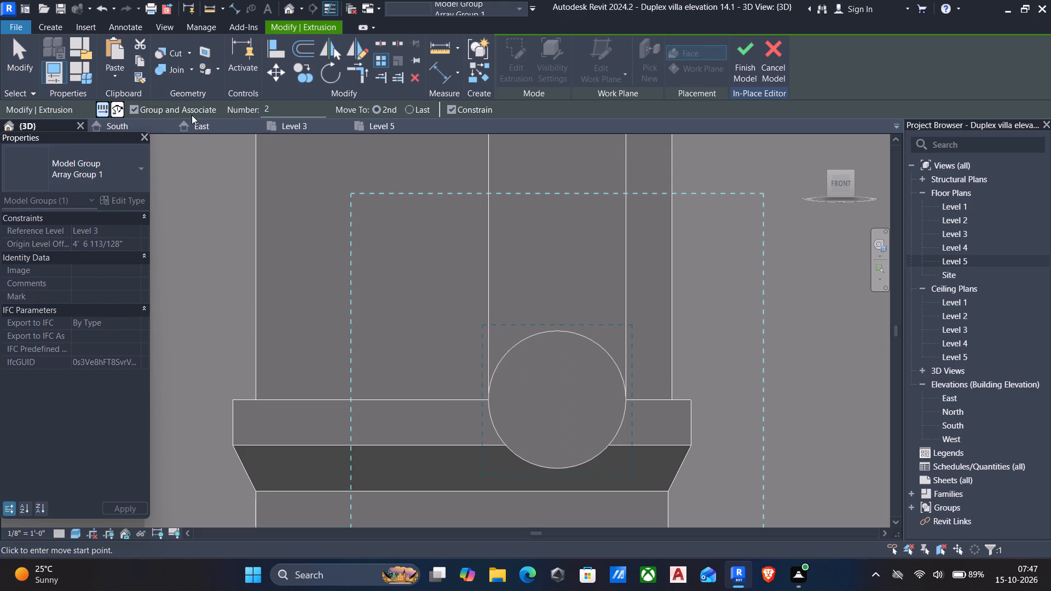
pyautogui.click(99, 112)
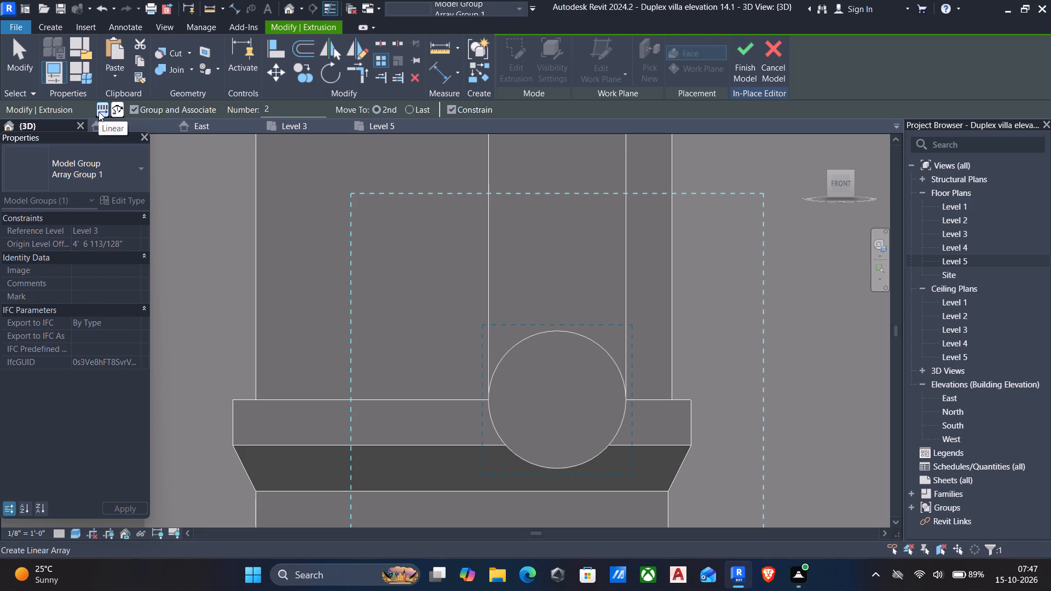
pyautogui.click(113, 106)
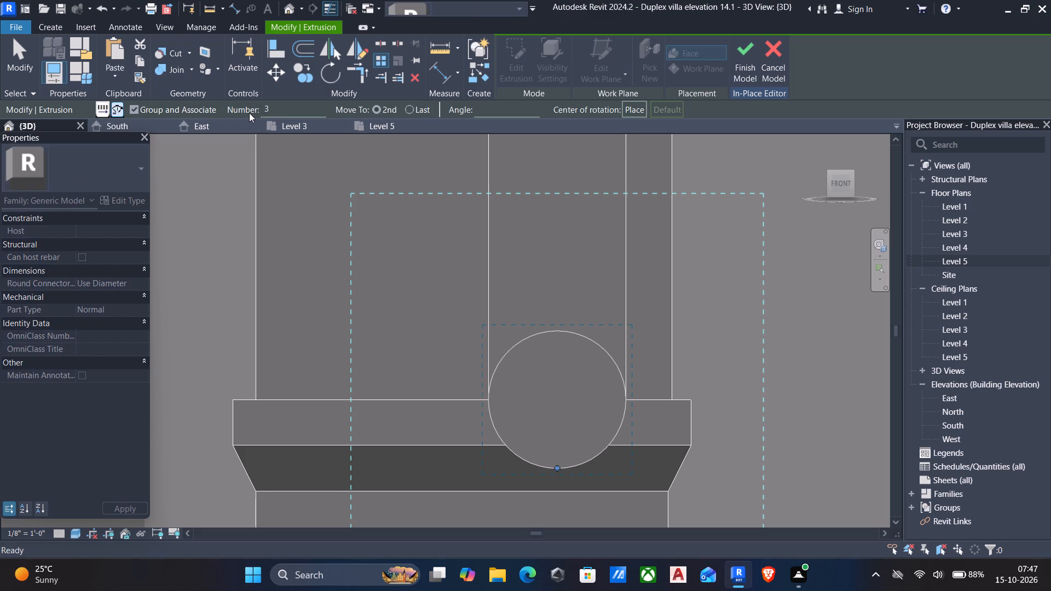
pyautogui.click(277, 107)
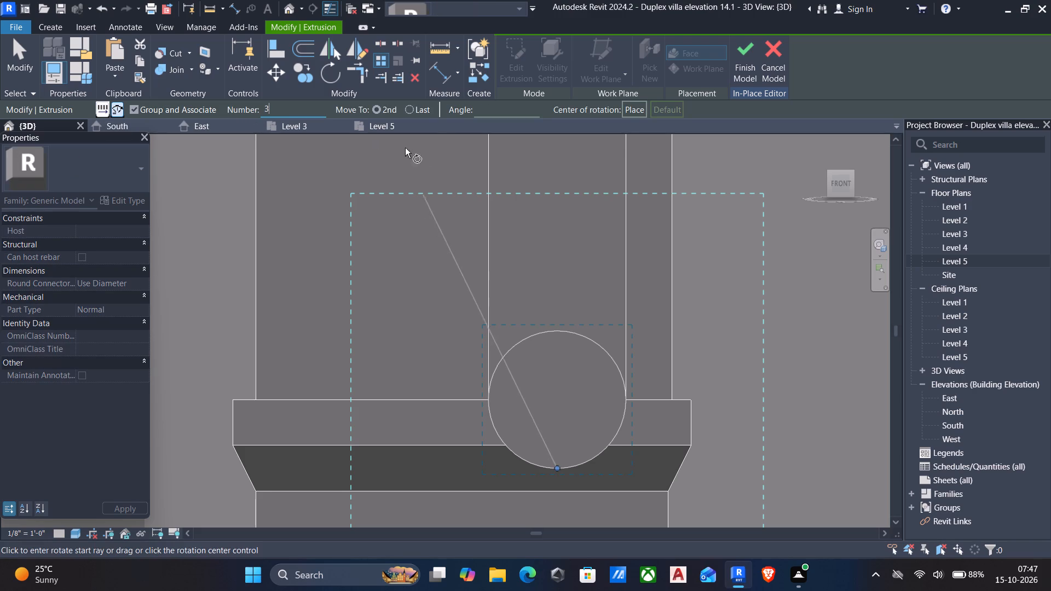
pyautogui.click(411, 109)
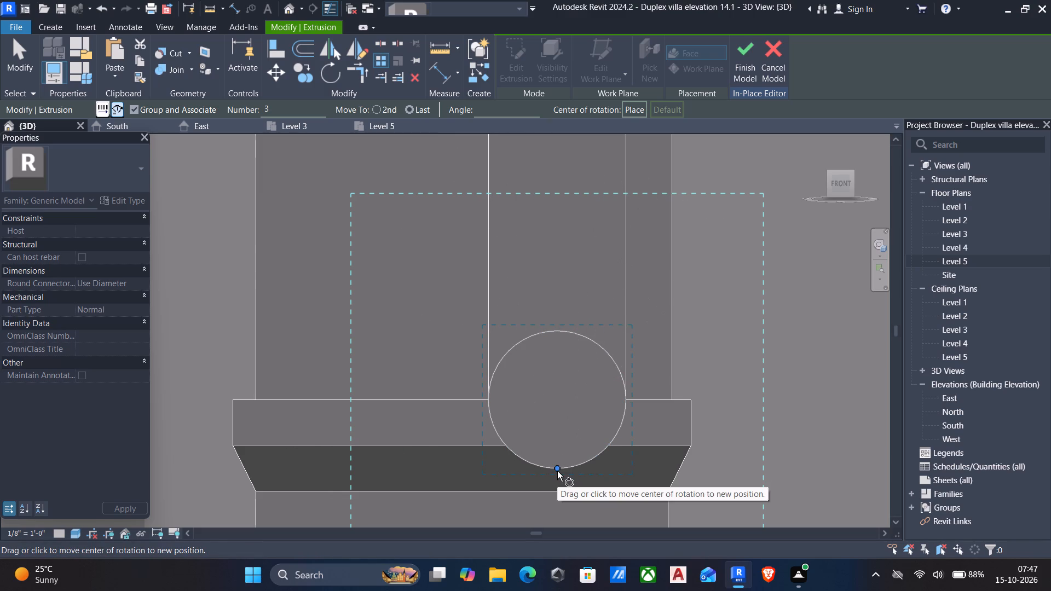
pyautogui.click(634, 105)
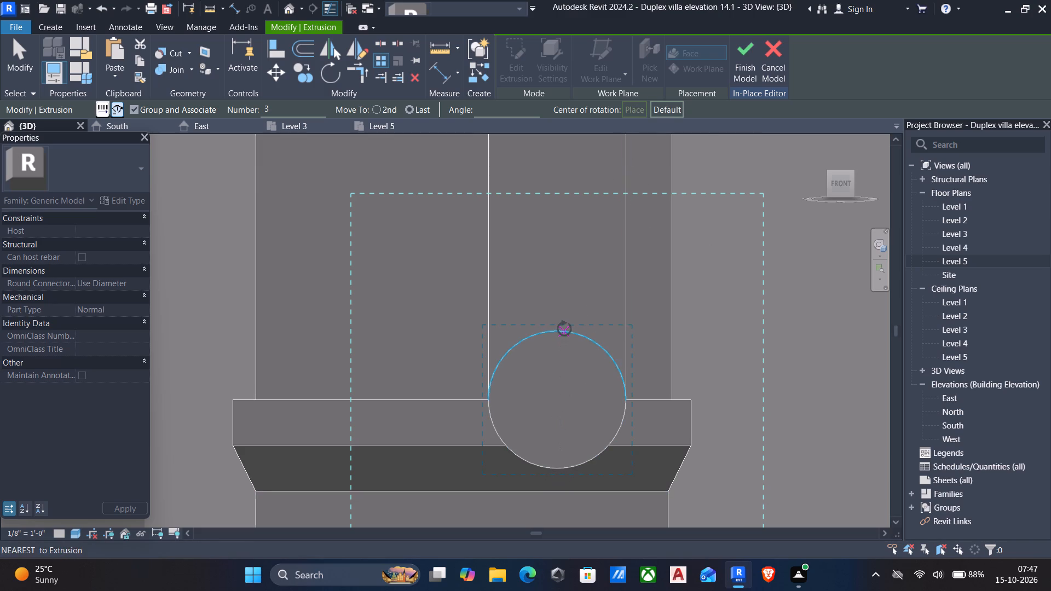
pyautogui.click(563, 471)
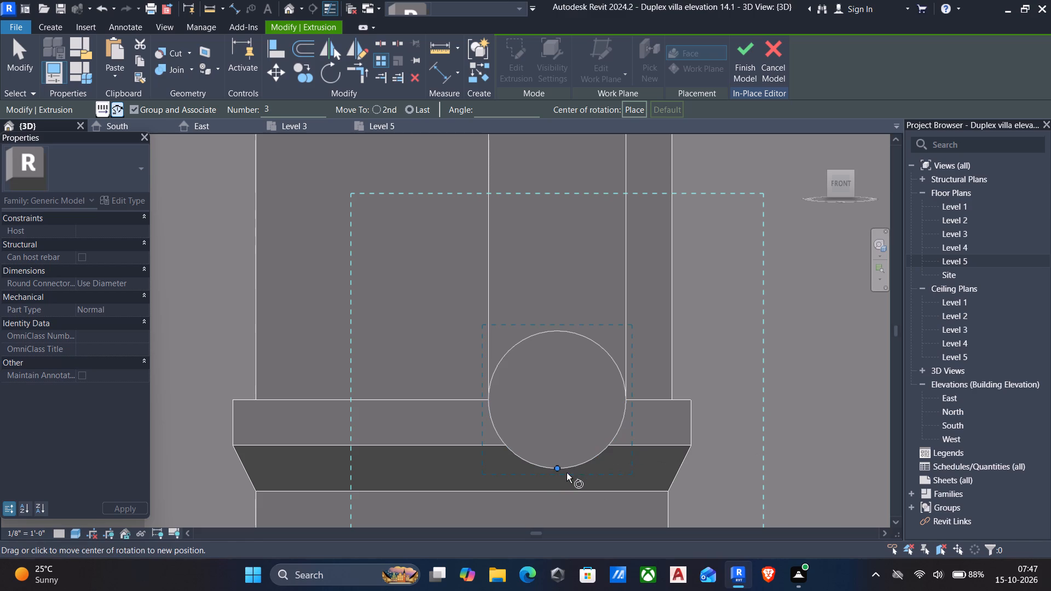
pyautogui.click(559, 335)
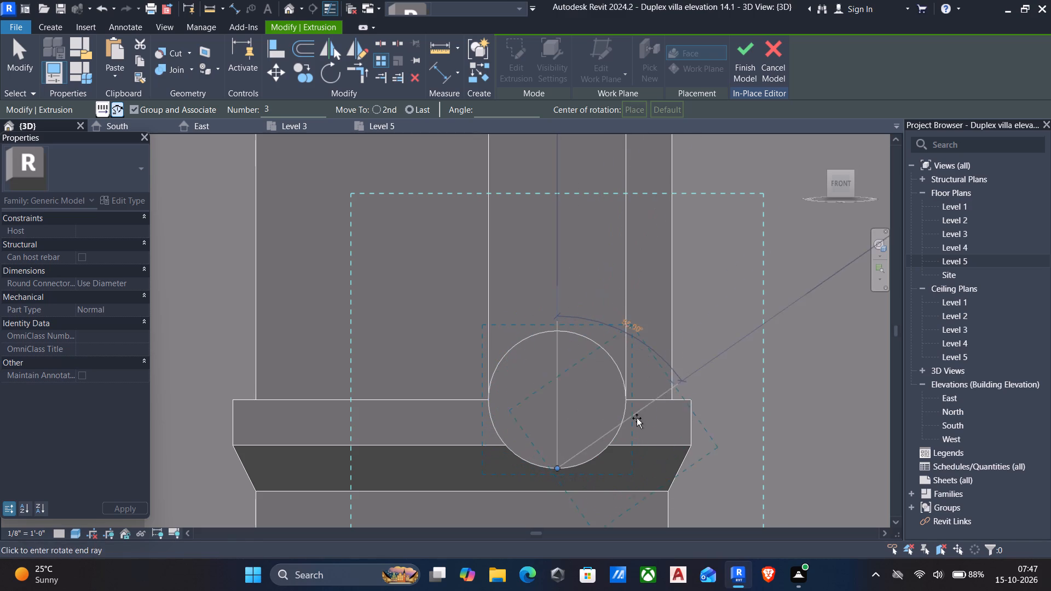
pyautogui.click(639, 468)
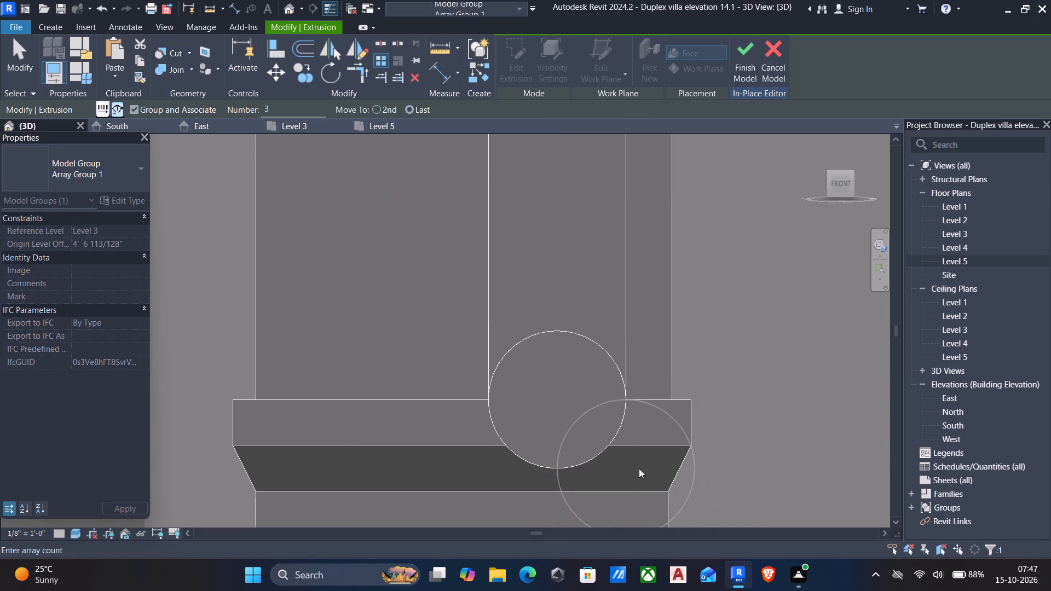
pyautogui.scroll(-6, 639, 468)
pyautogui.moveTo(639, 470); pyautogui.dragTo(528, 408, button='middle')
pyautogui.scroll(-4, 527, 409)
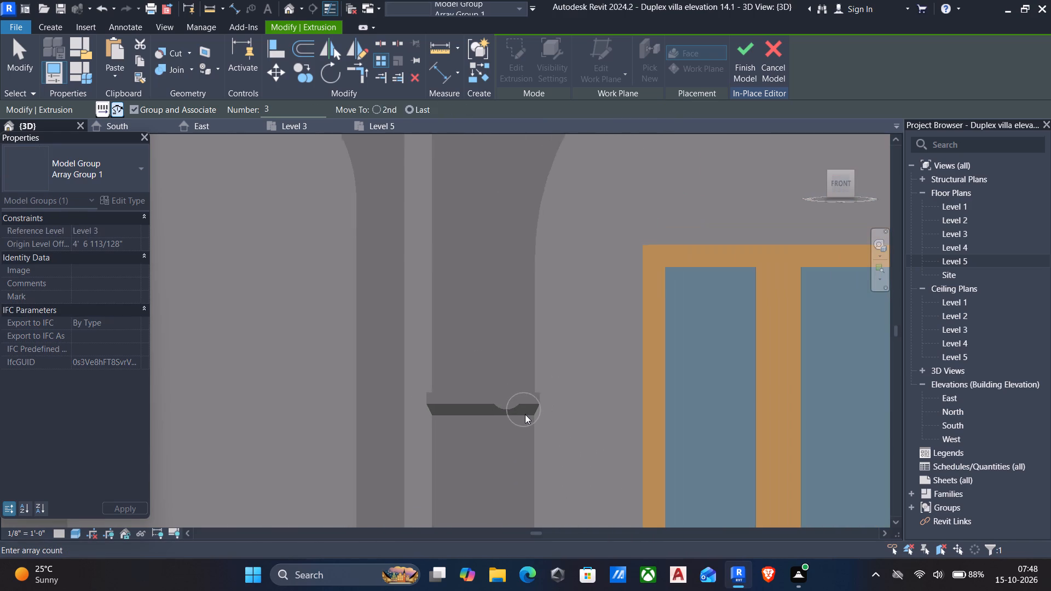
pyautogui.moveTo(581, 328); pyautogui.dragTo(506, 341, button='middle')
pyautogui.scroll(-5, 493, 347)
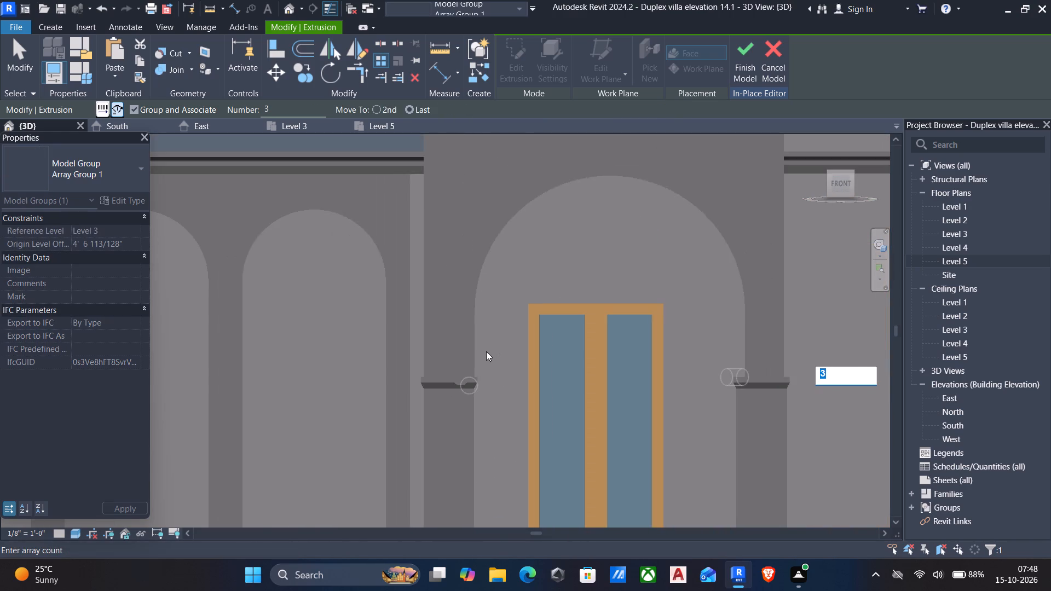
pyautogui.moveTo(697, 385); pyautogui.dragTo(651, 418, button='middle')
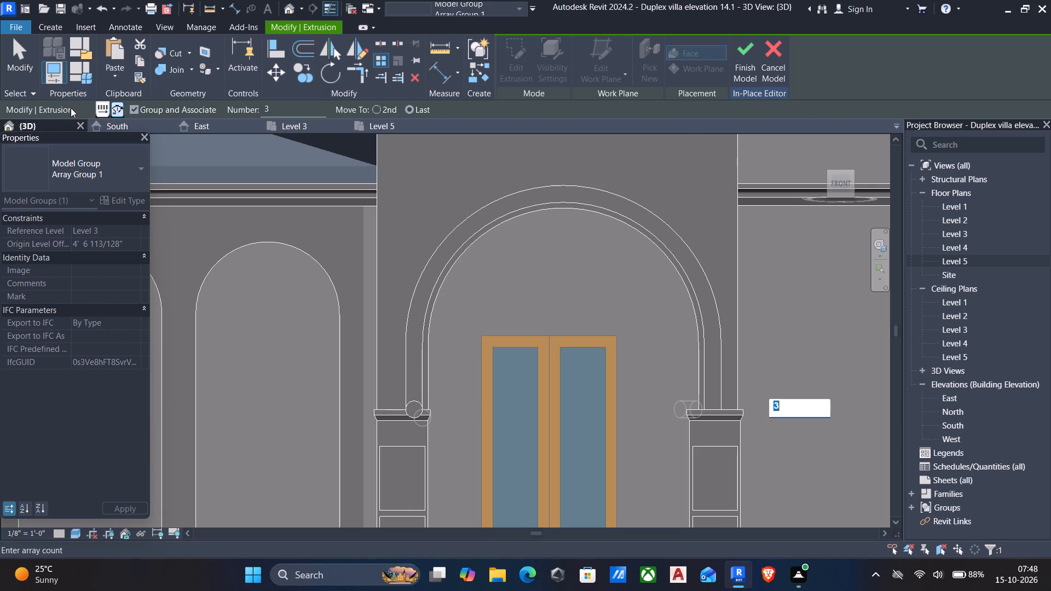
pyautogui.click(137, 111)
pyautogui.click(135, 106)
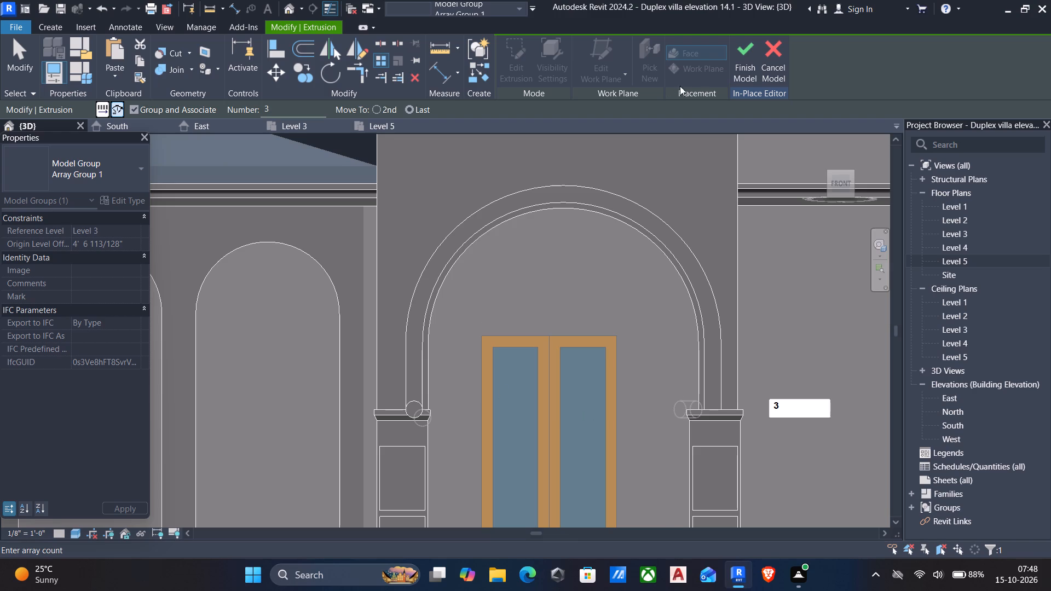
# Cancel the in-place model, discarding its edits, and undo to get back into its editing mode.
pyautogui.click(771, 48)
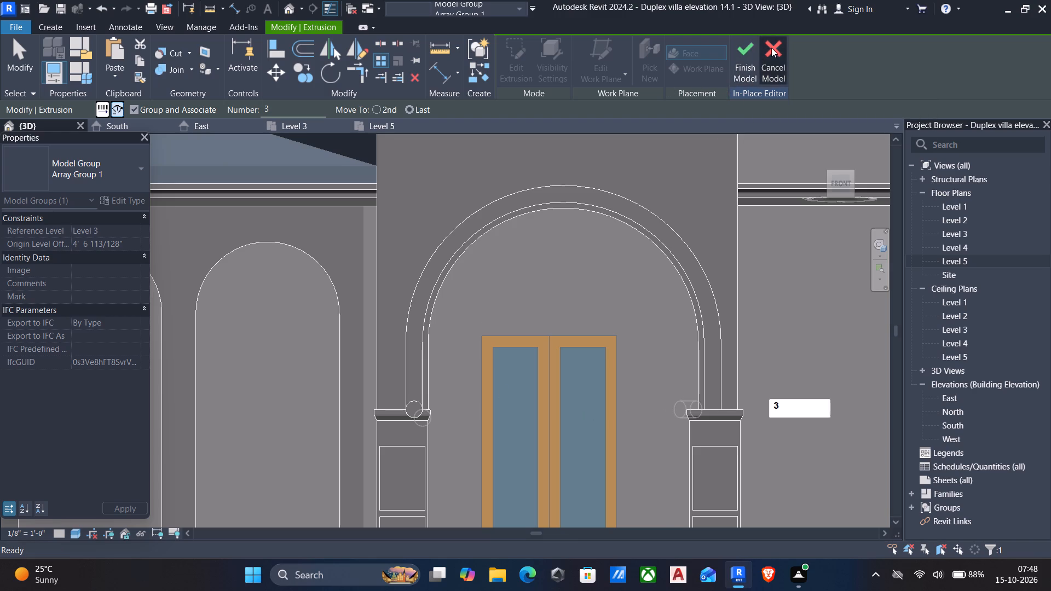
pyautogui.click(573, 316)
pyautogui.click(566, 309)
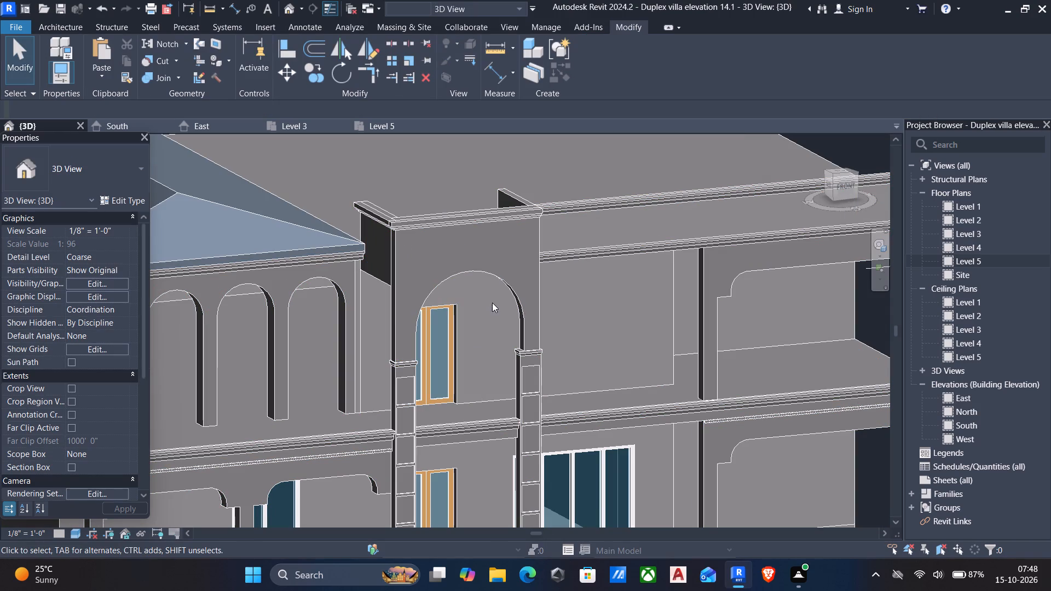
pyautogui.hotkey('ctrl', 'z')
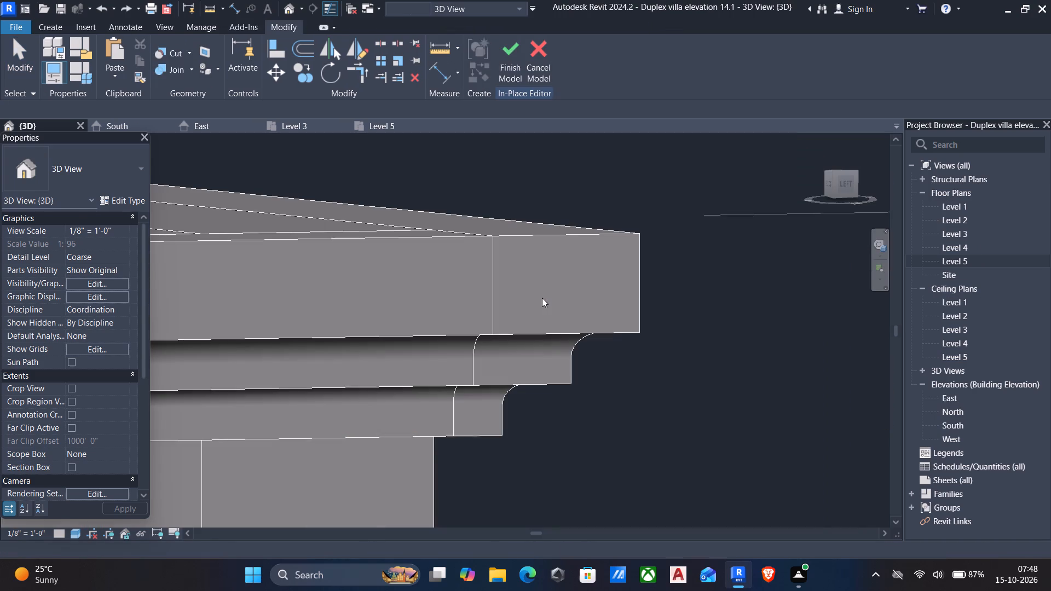
# Start a new extrusion and pick its work plane on the front face of the arched entrance panel.
pyautogui.scroll(-2, 542, 297)
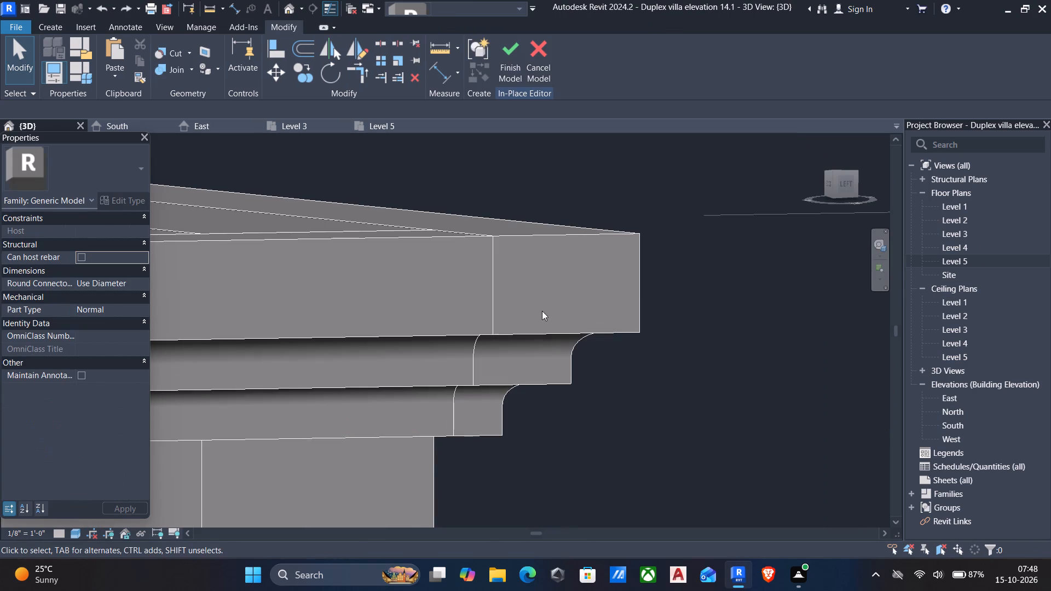
pyautogui.scroll(-4, 542, 311)
pyautogui.scroll(-6, 509, 355)
pyautogui.moveTo(500, 363); pyautogui.dragTo(559, 332, button='middle')
pyautogui.scroll(-10, 560, 331)
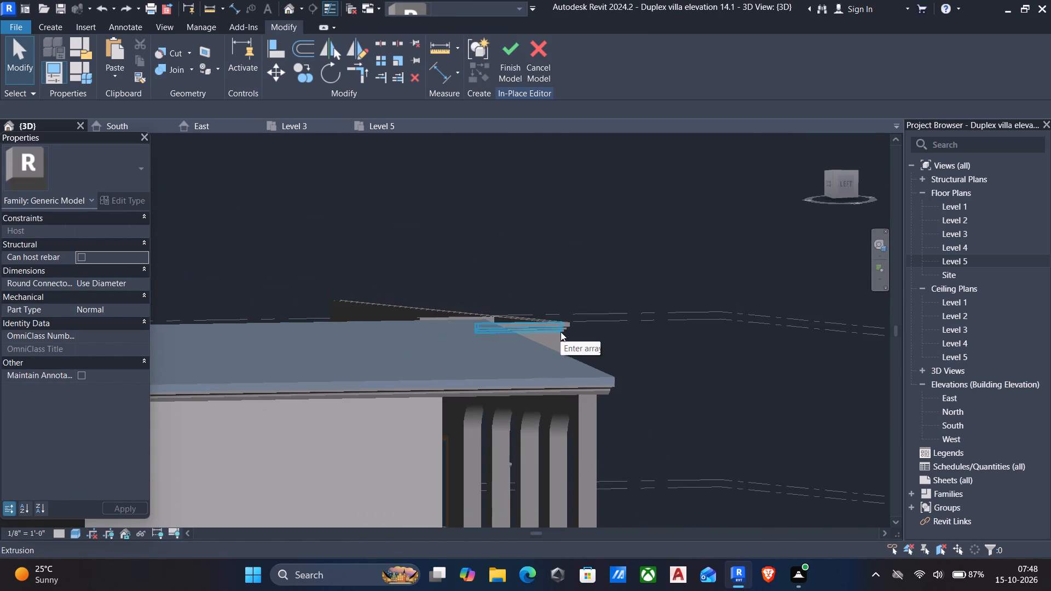
pyautogui.keyDown('shift'); pyautogui.moveTo(561, 332); pyautogui.dragTo(379, 338, button='middle'); pyautogui.keyUp('shift')
pyautogui.scroll(5, 346, 392)
pyautogui.moveTo(345, 406); pyautogui.dragTo(434, 303, button='middle')
pyautogui.click(50, 27)
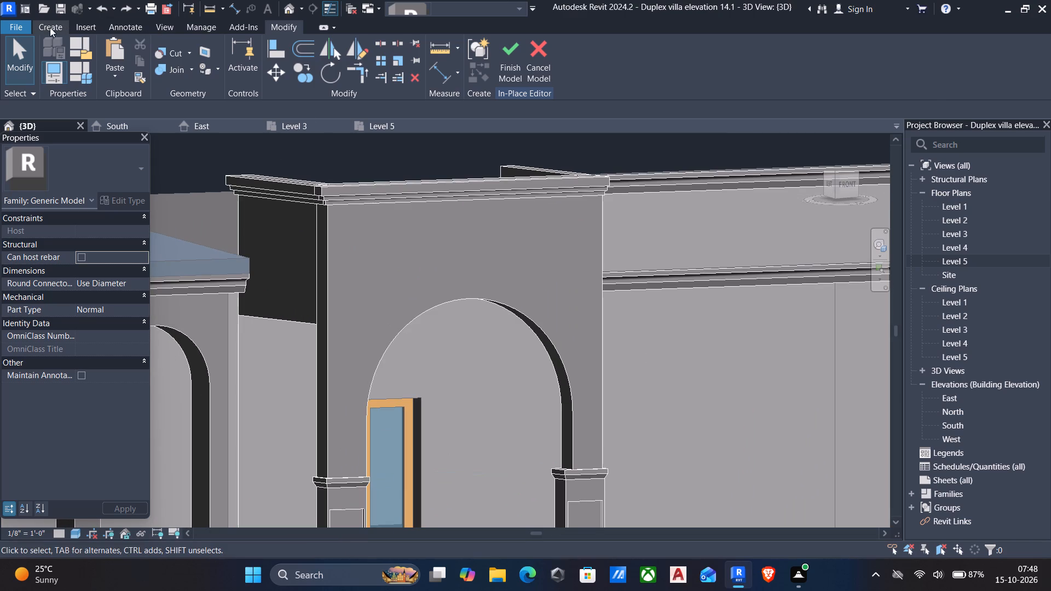
pyautogui.click(119, 59)
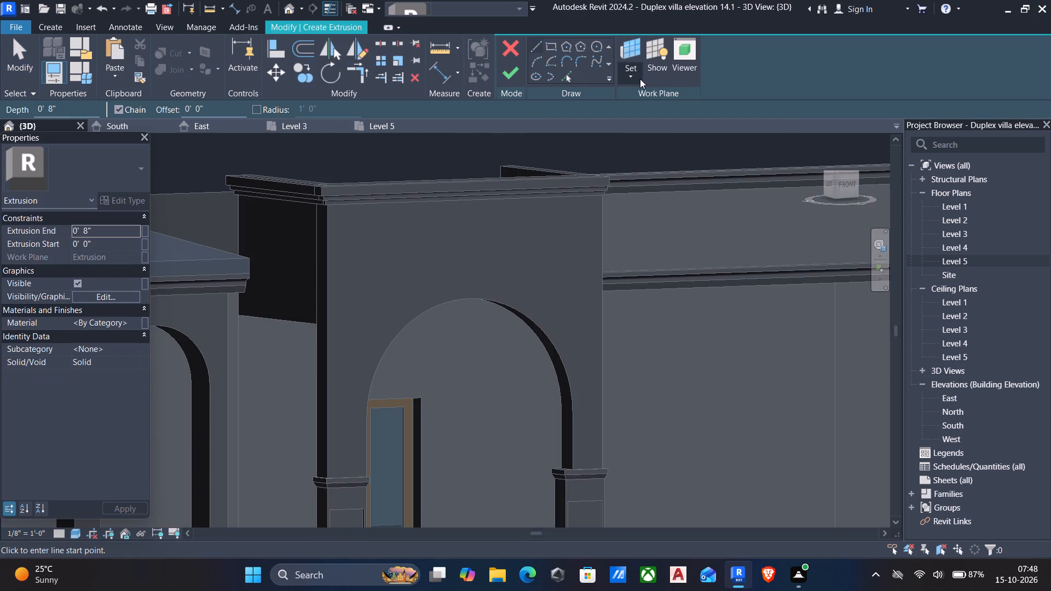
pyautogui.click(640, 79)
pyautogui.click(651, 128)
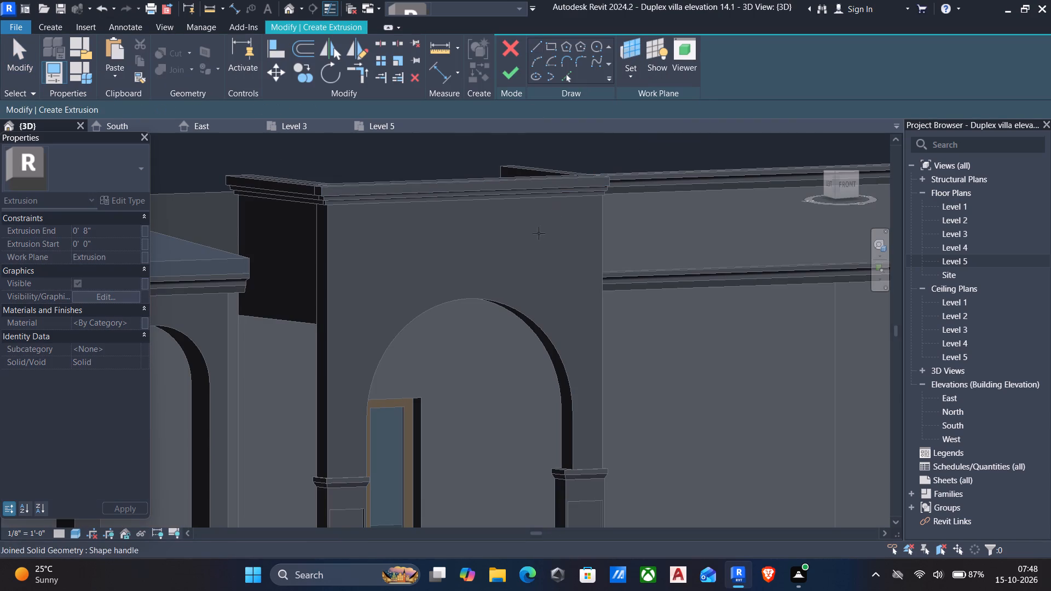
pyautogui.click(458, 299)
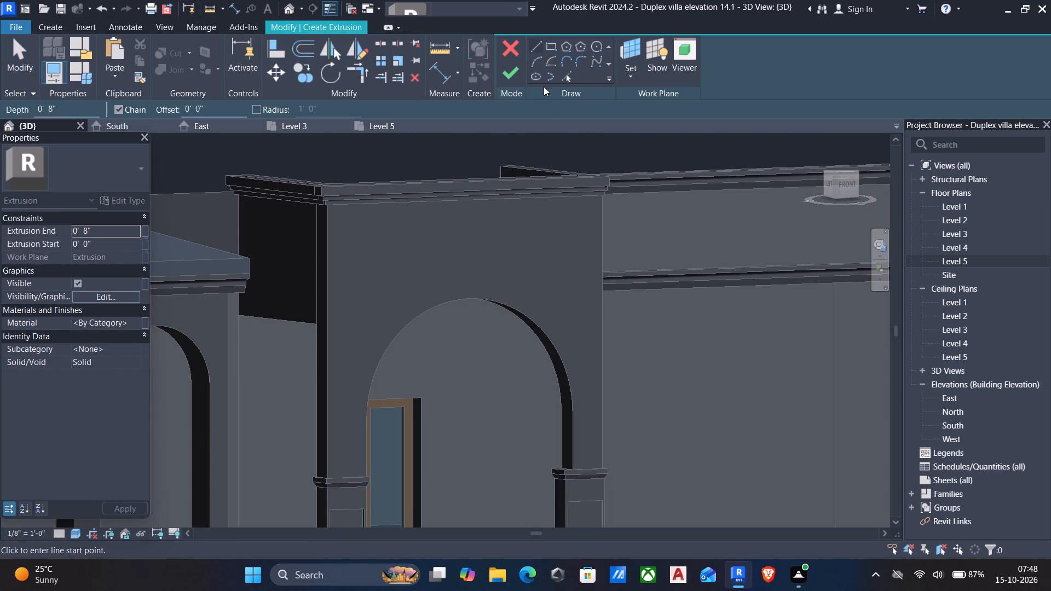
# Pick the curved edge and both straight side edges of the entrance panel's arched opening as extrusion sketch lines.
pyautogui.click(842, 187)
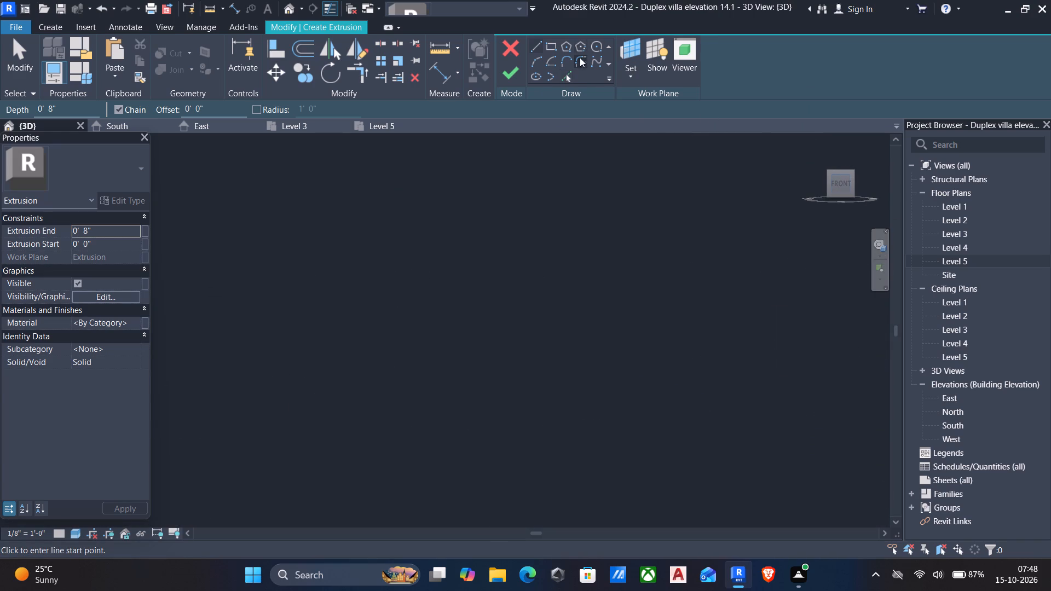
pyautogui.click(569, 71)
pyautogui.scroll(4, 446, 312)
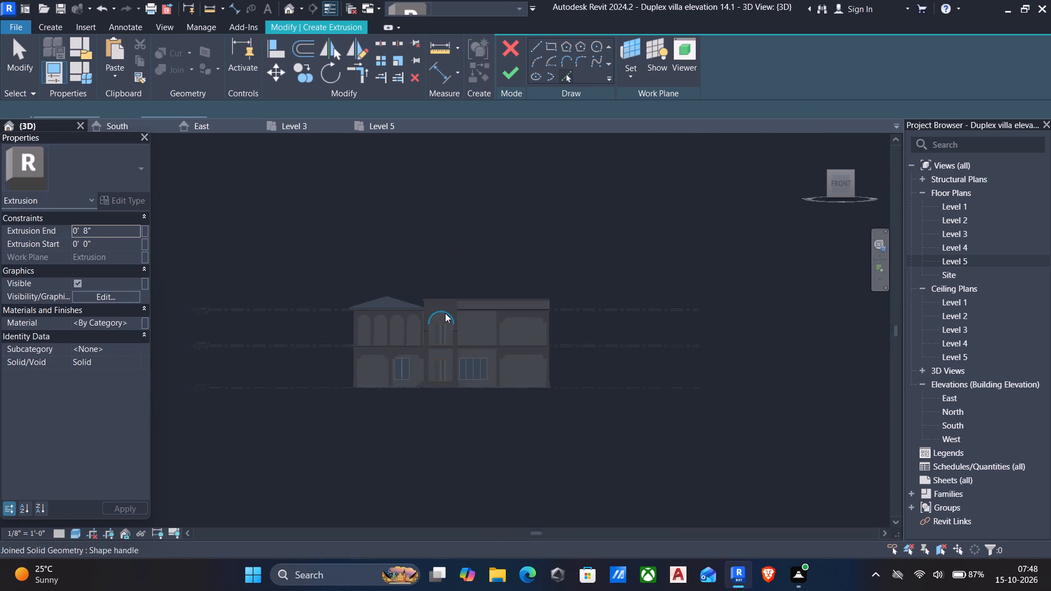
pyautogui.scroll(9, 444, 313)
pyautogui.click(444, 314)
pyautogui.scroll(4, 406, 358)
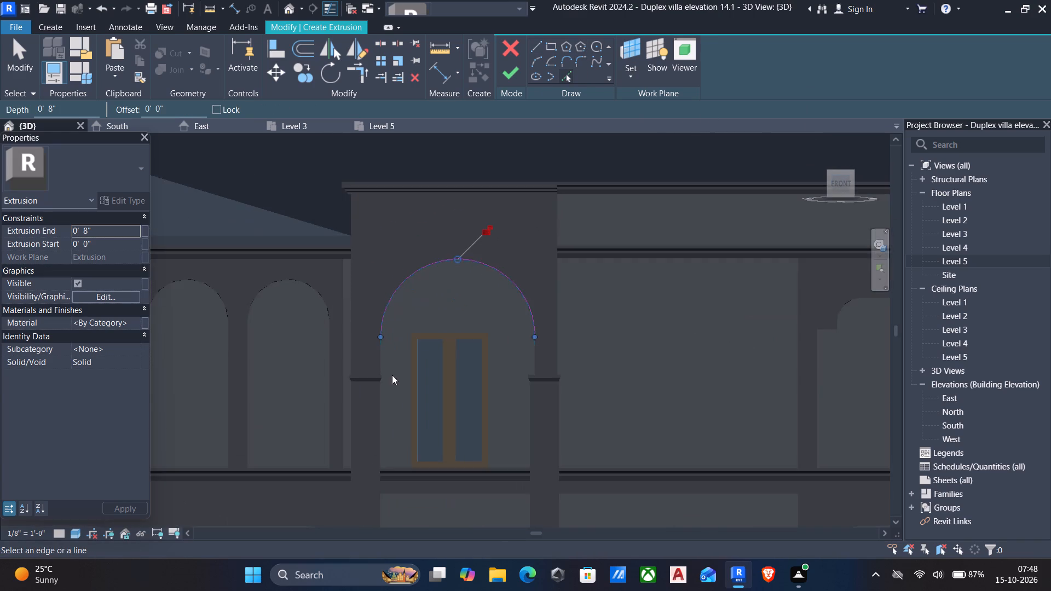
pyautogui.scroll(4, 382, 373)
pyautogui.click(380, 357)
pyautogui.scroll(4, 624, 345)
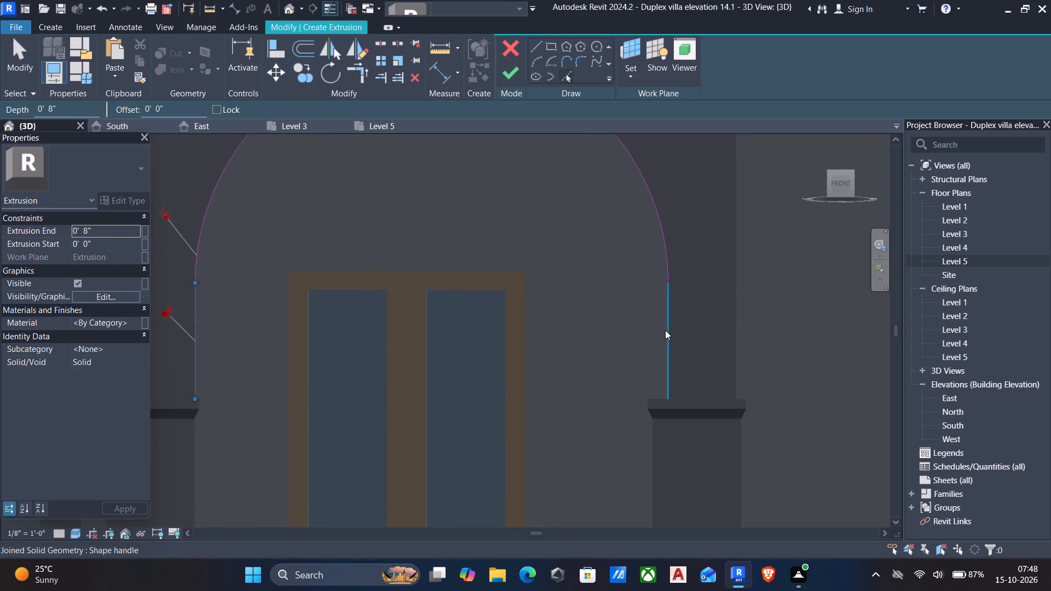
pyautogui.click(666, 330)
pyautogui.scroll(1, 610, 84)
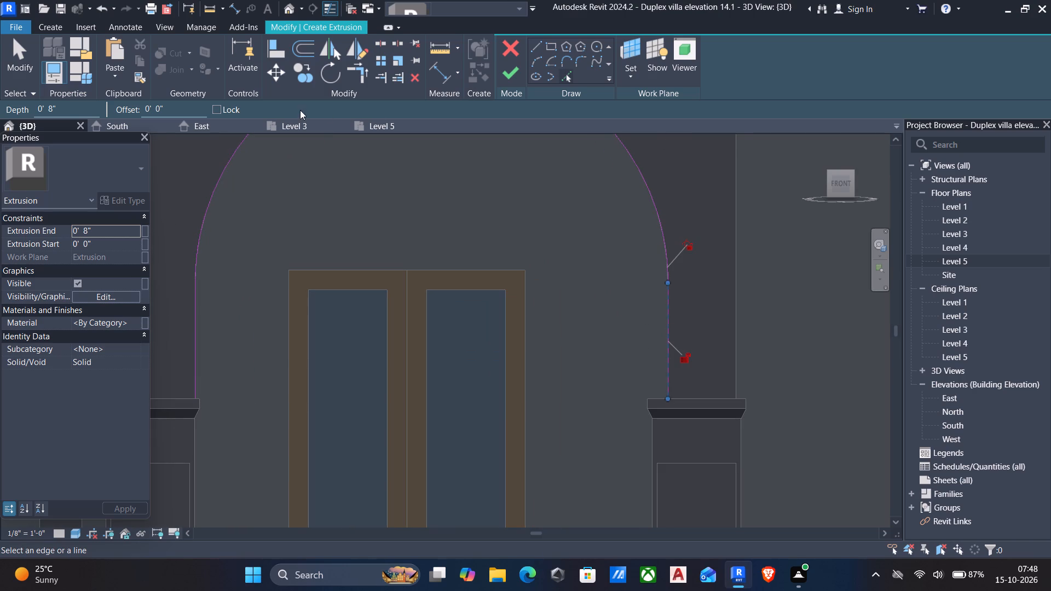
# Add outer sketch lines offset 2" from the arch curve and its two straight side edges.
pyautogui.moveTo(201, 108); pyautogui.dragTo(68, 97)
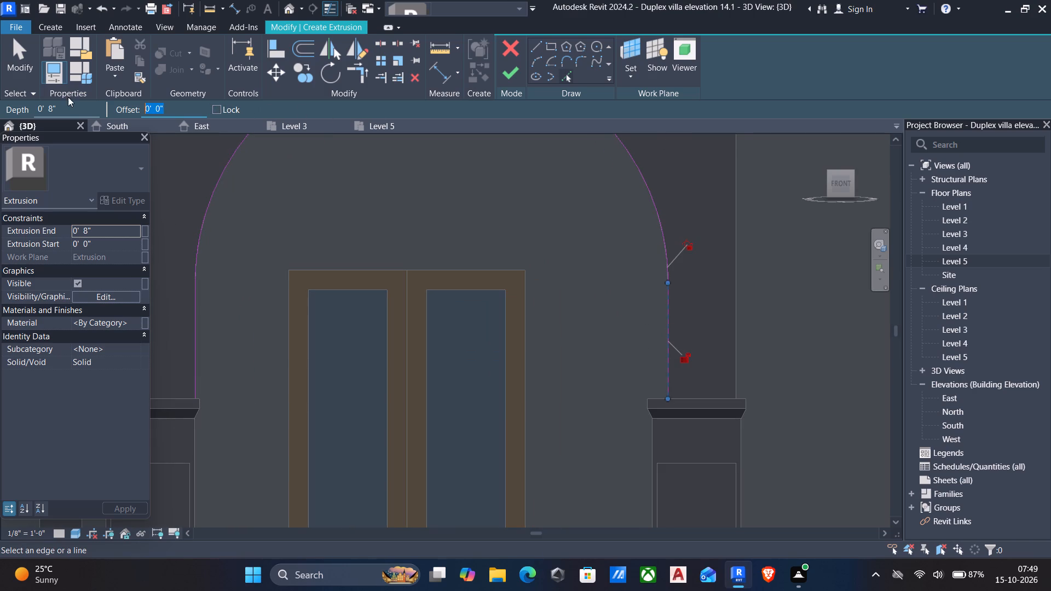
pyautogui.press('2')
pyautogui.hotkey('shift', '"')
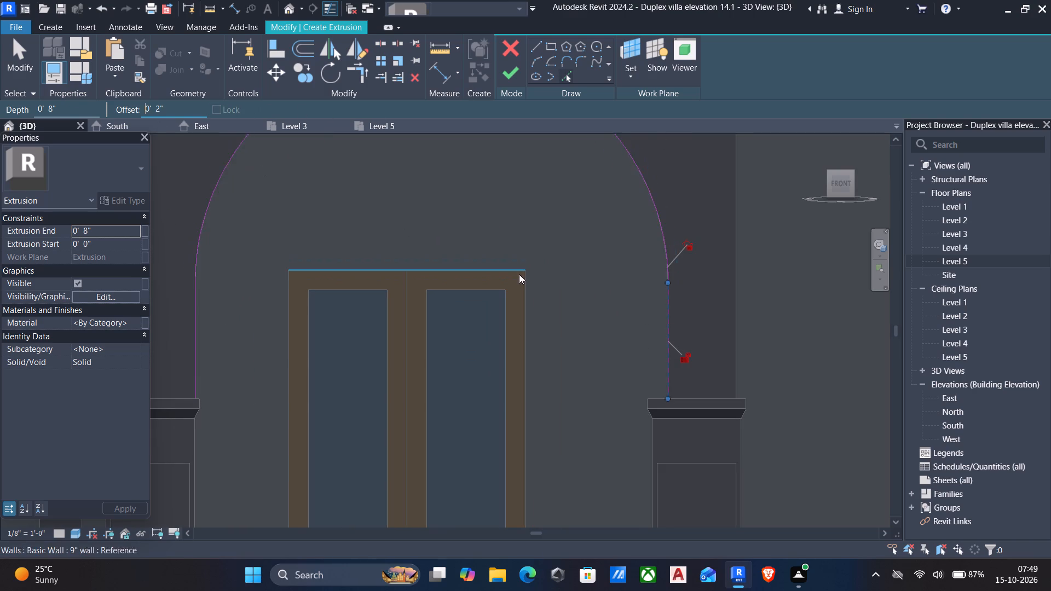
pyautogui.scroll(-3, 578, 294)
pyautogui.click(644, 317)
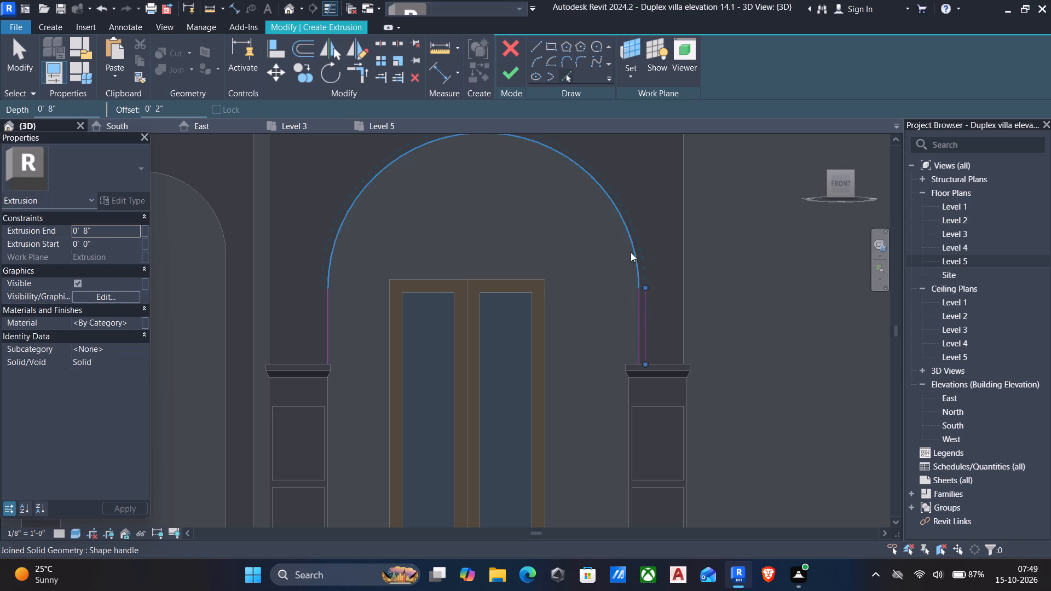
pyautogui.click(629, 228)
pyautogui.click(331, 328)
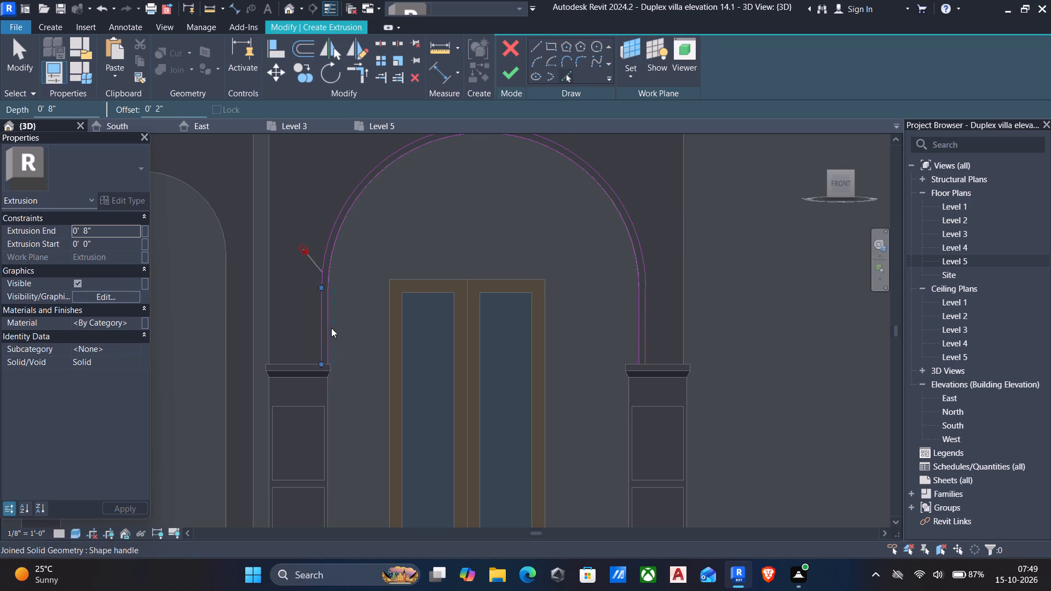
pyautogui.moveTo(430, 246); pyautogui.dragTo(441, 312, button='middle')
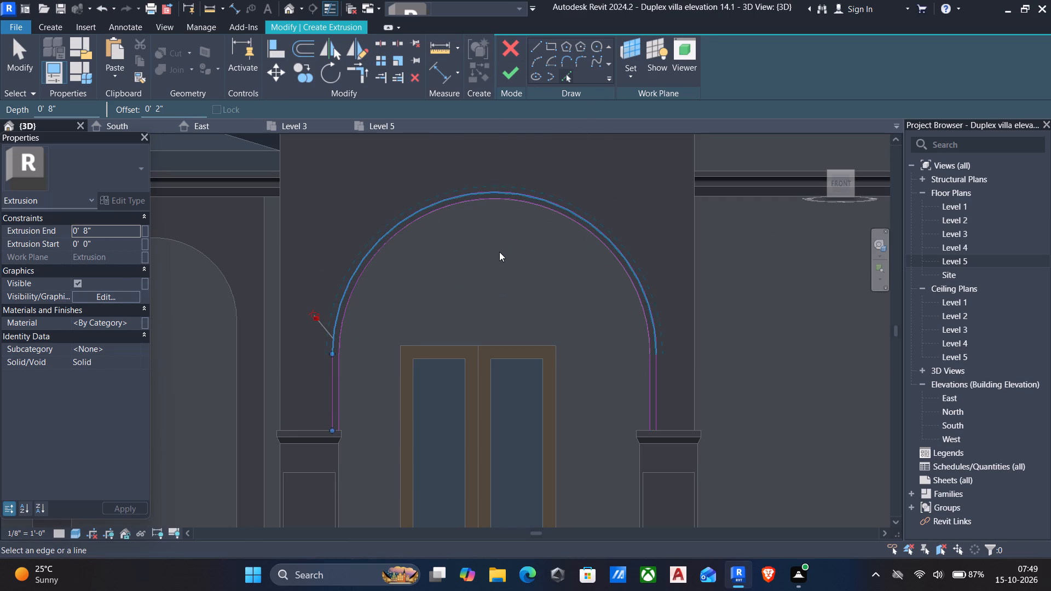
# Add closing lines along the tops of both pillar caps by picking cap edges and sketch lines at the 2" offset.
pyautogui.scroll(4, 331, 451)
pyautogui.click(307, 420)
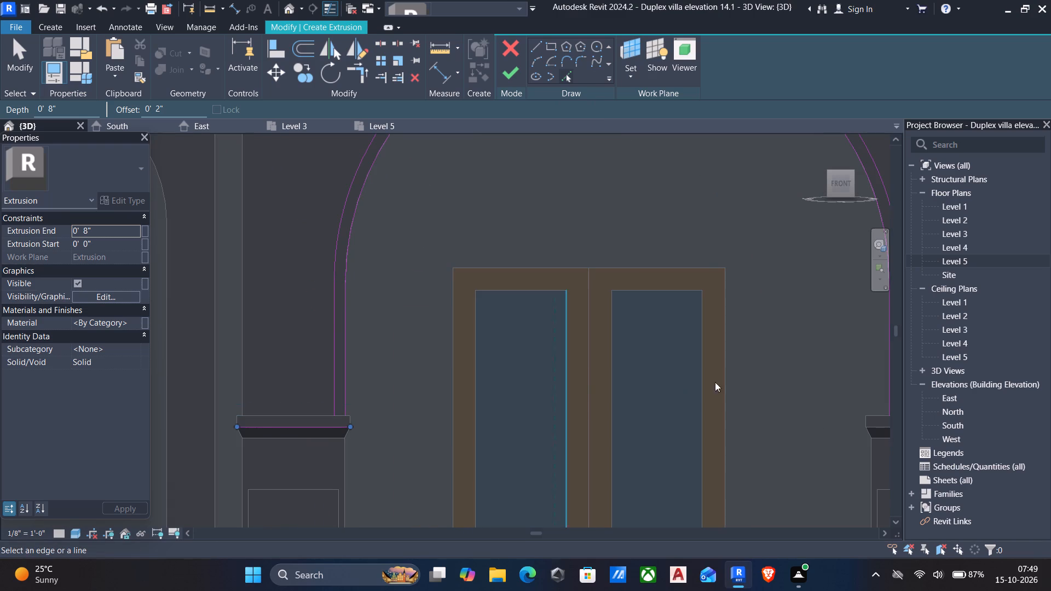
pyautogui.moveTo(783, 385); pyautogui.dragTo(648, 390, button='middle')
pyautogui.click(752, 420)
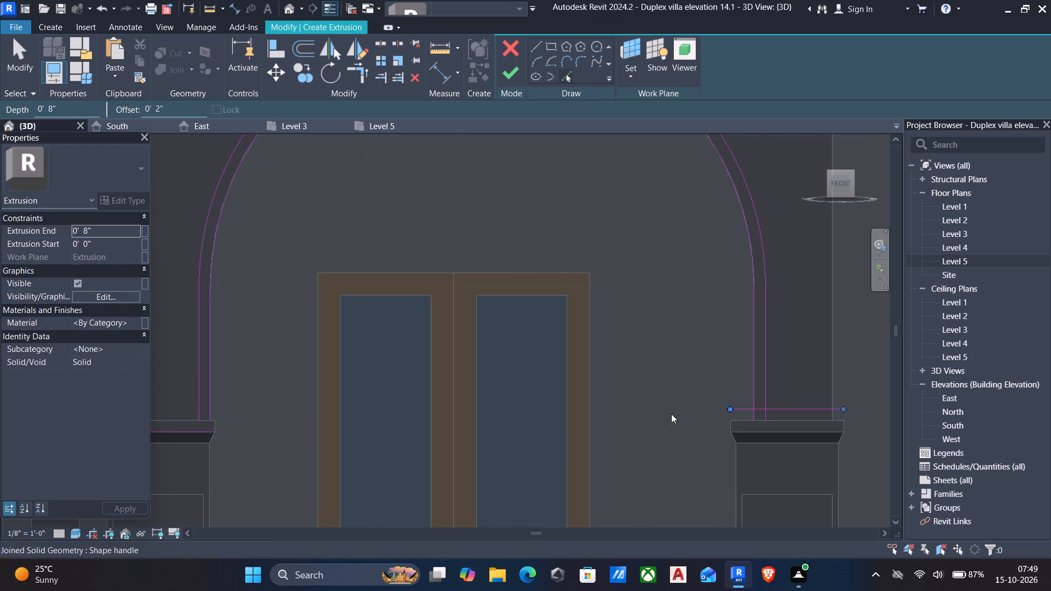
pyautogui.press('Escape')
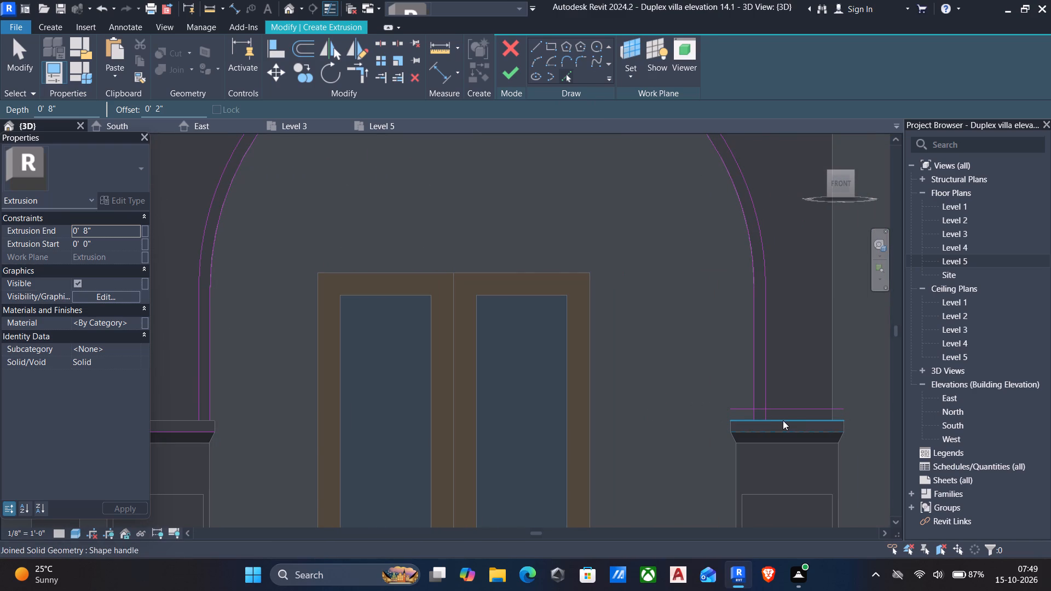
pyautogui.click(789, 412)
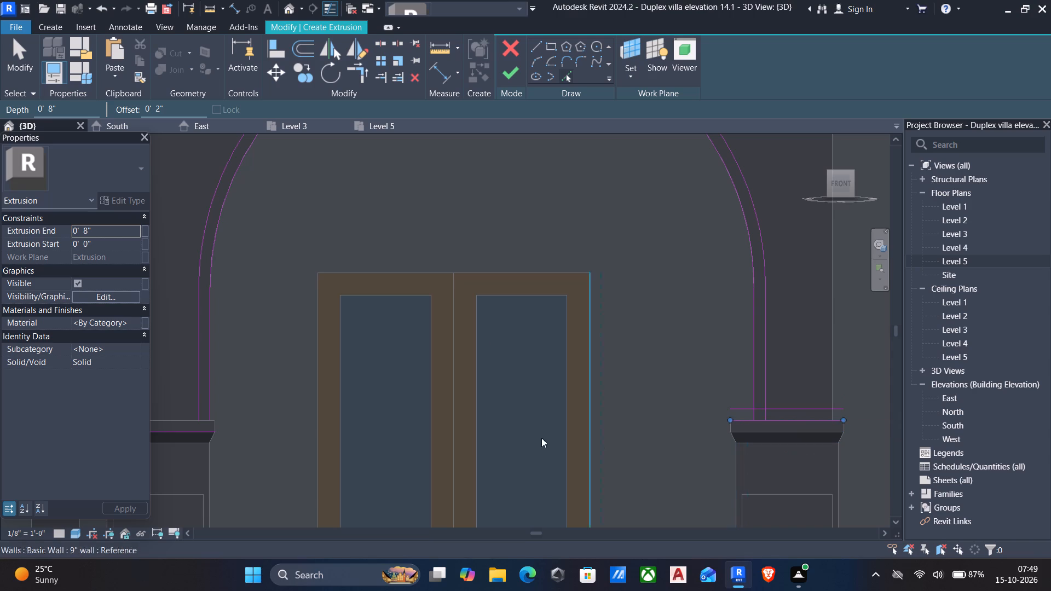
pyautogui.click(181, 432)
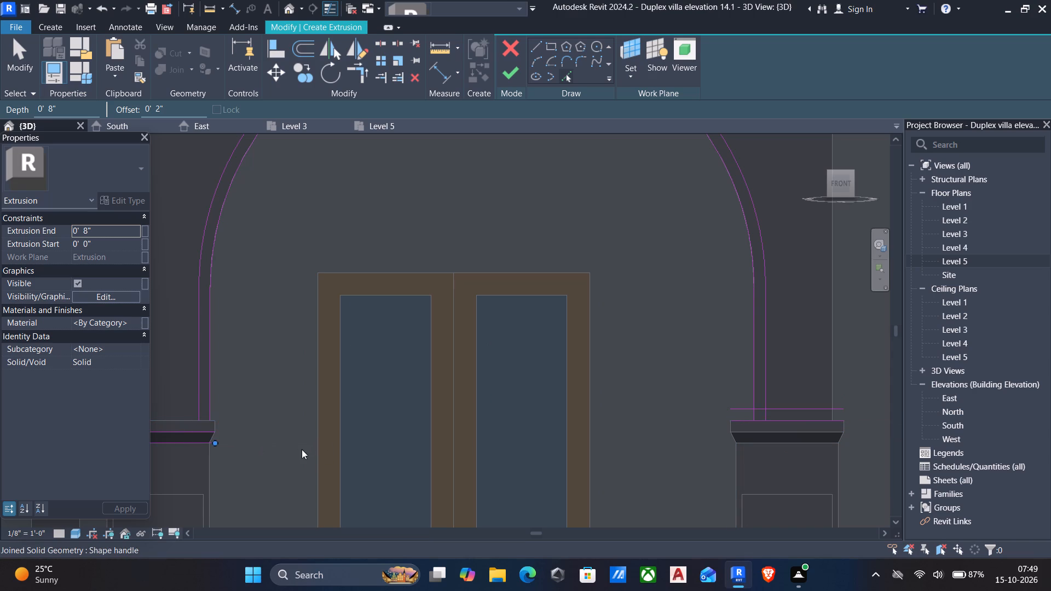
pyautogui.moveTo(303, 449); pyautogui.dragTo(443, 416, button='middle')
pyautogui.click(330, 396)
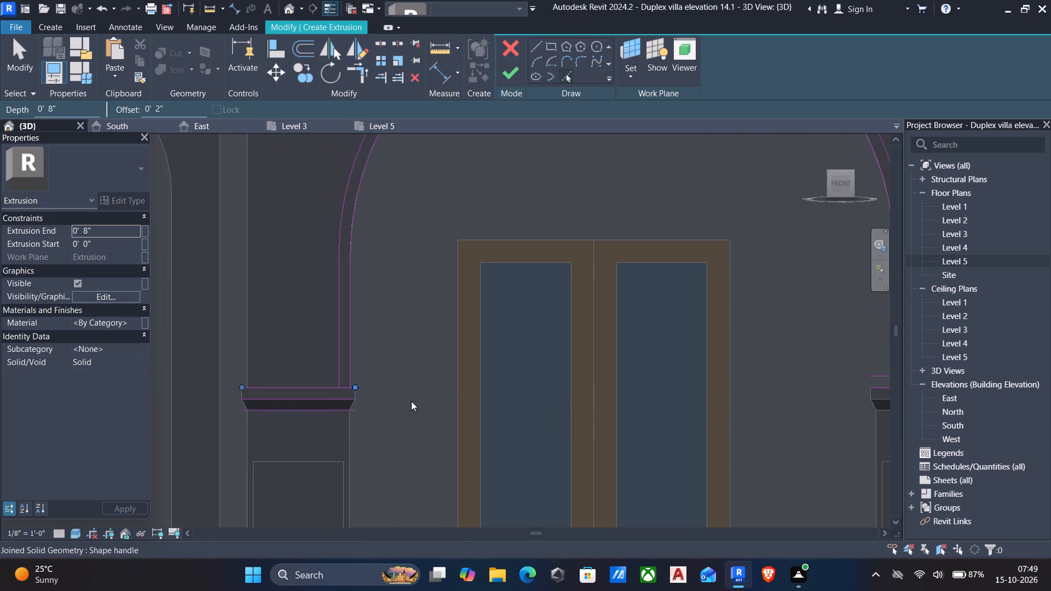
pyautogui.press('Escape')
pyautogui.press('Escape')
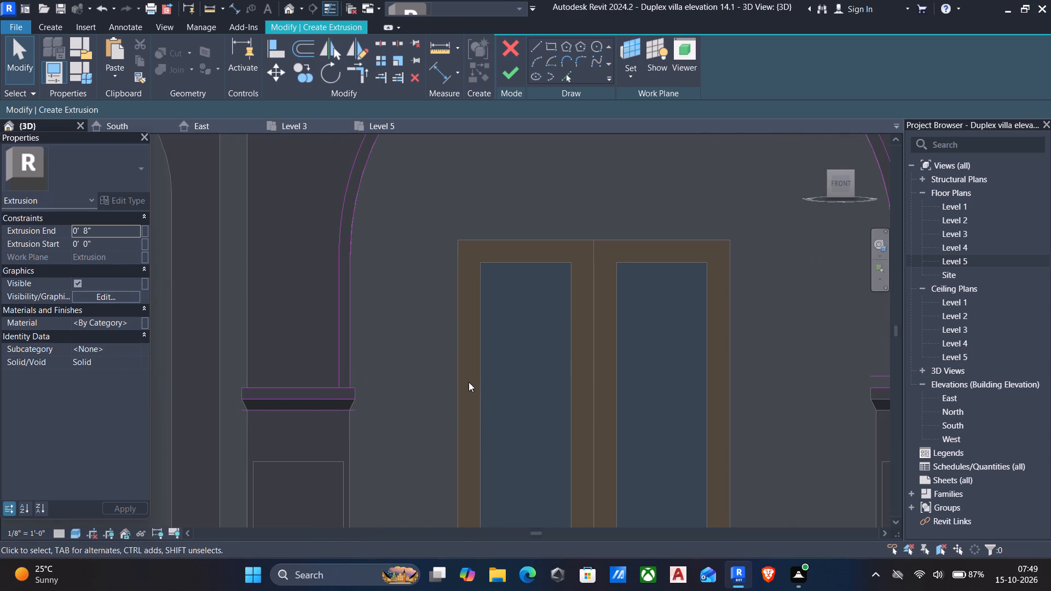
# Trim the cap-top line to the two side lines at the base of the arch band's left leg.
pyautogui.write('tr')
pyautogui.scroll(5, 339, 393)
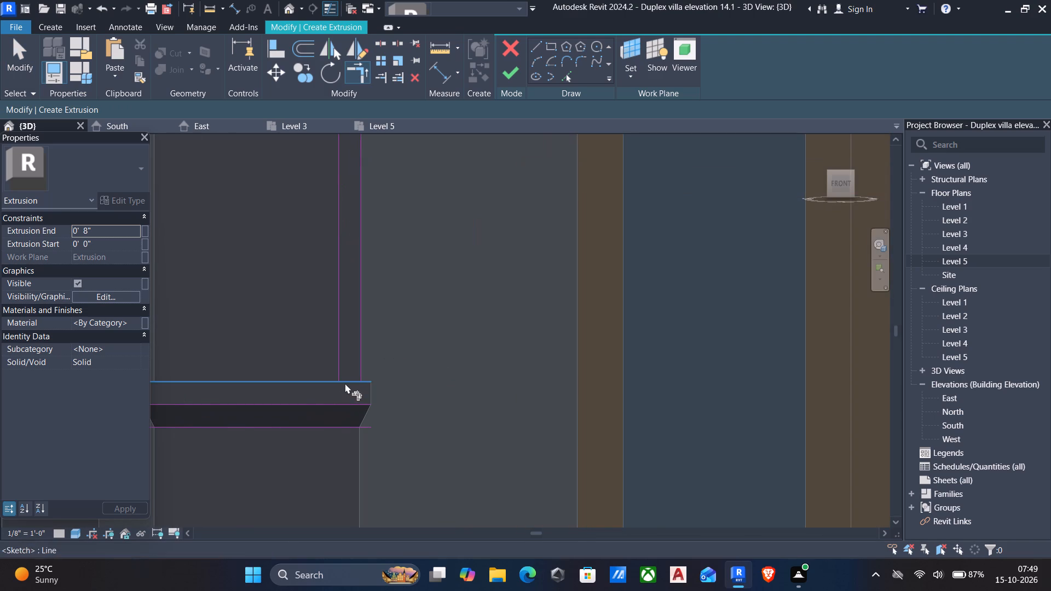
pyautogui.click(345, 383)
pyautogui.click(361, 360)
pyautogui.click(349, 379)
pyautogui.click(334, 353)
# Trim the cap-top line to the two side lines at the base of the arch band's right leg.
pyautogui.scroll(-2, 379, 372)
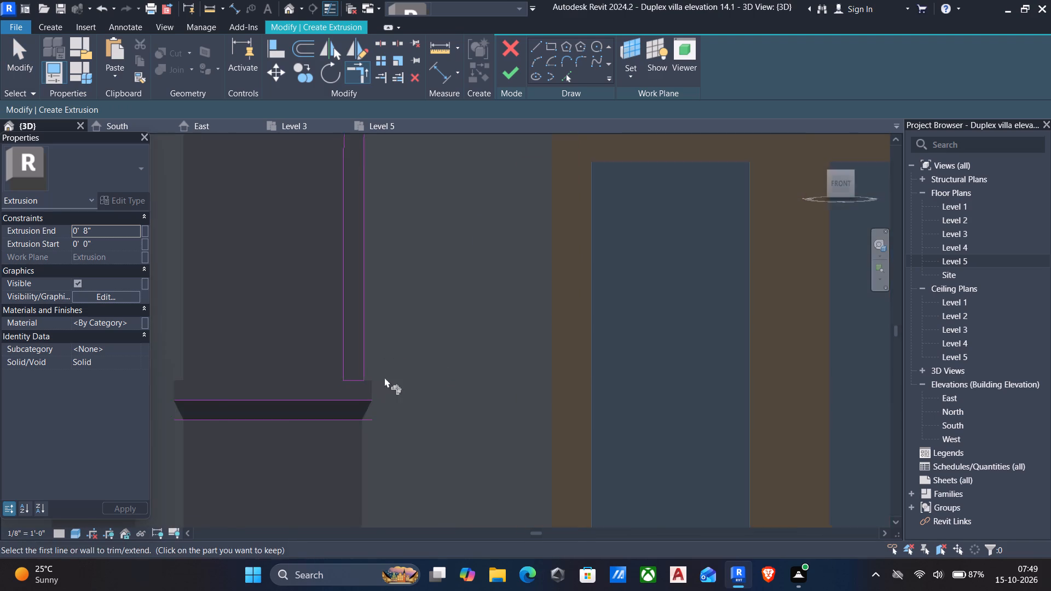
pyautogui.scroll(-5, 384, 377)
pyautogui.moveTo(630, 367); pyautogui.dragTo(443, 407, button='middle')
pyautogui.scroll(5, 645, 445)
pyautogui.scroll(4, 588, 400)
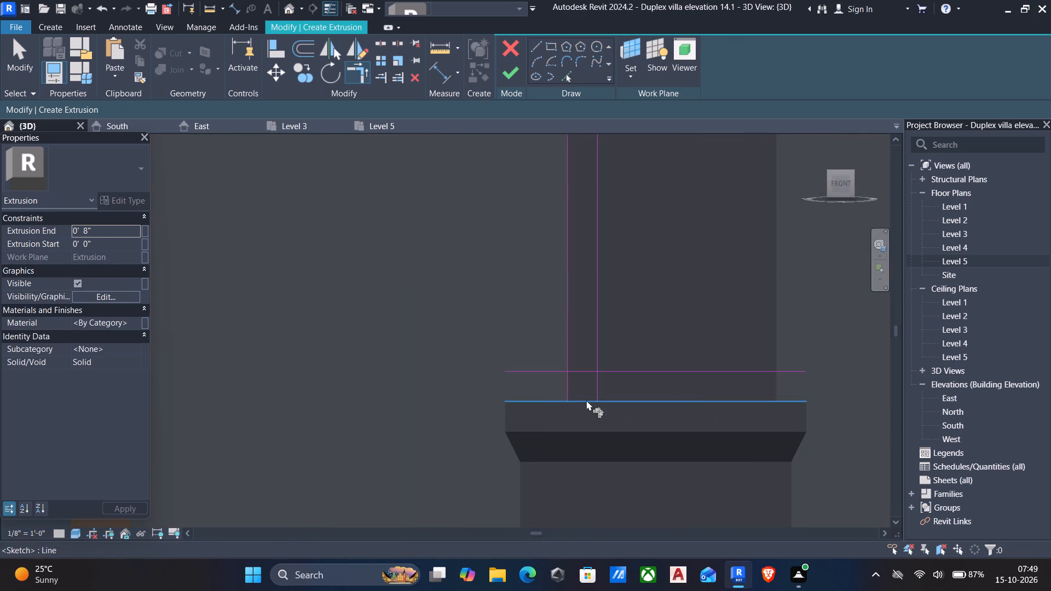
pyautogui.click(586, 400)
pyautogui.click(593, 390)
pyautogui.click(580, 400)
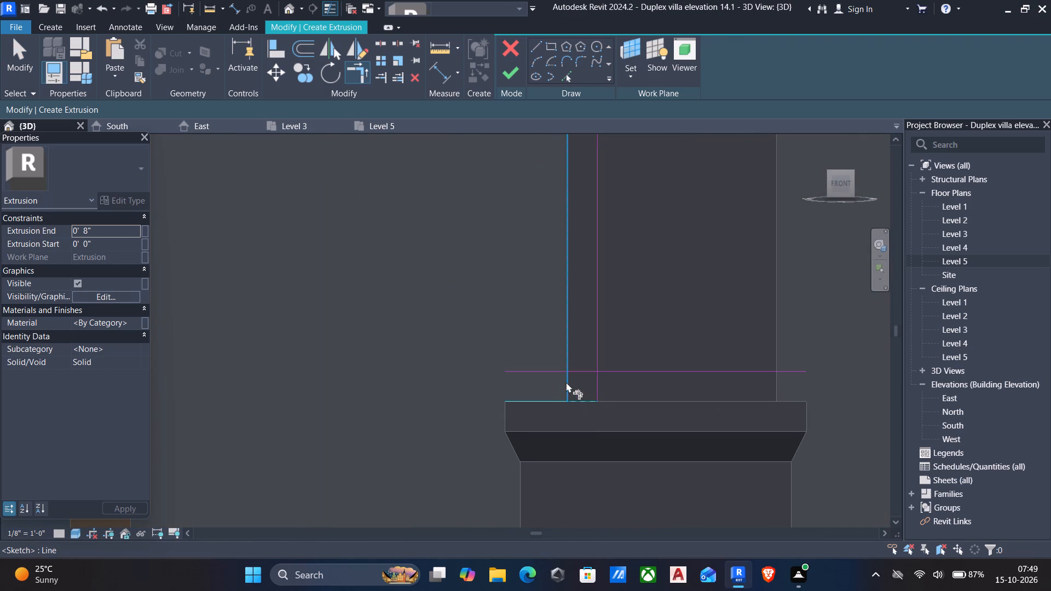
pyautogui.click(567, 382)
pyautogui.press('Escape')
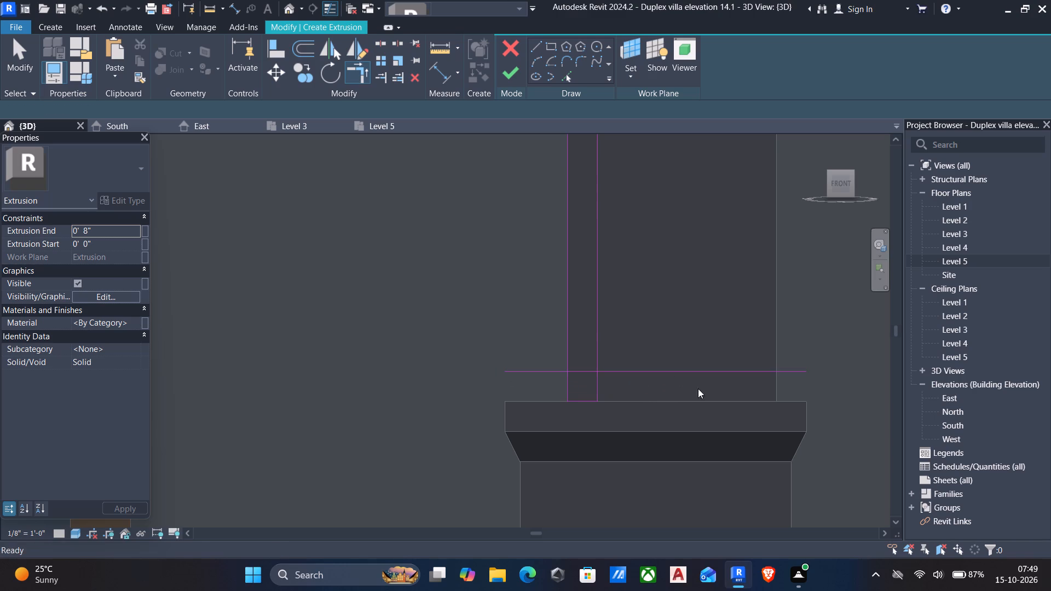
# Delete the leftover horizontal sketch lines around both pillar caps.
pyautogui.moveTo(753, 421); pyautogui.dragTo(713, 335)
pyautogui.press('Delete')
pyautogui.scroll(-7, 634, 418)
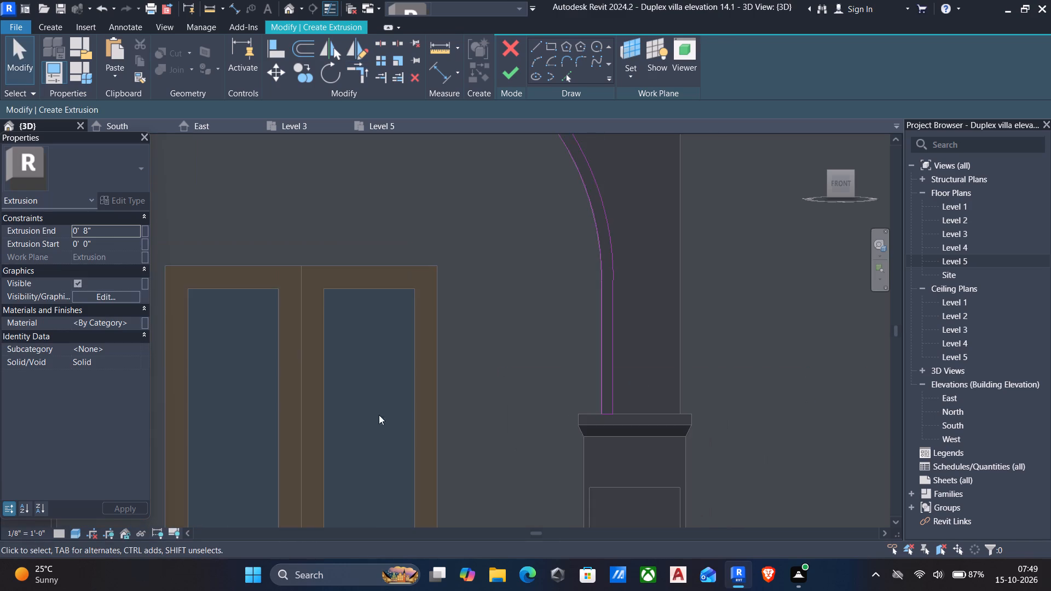
pyautogui.moveTo(366, 417); pyautogui.dragTo(788, 381, button='middle')
pyautogui.scroll(-6, 792, 382)
pyautogui.scroll(5, 644, 390)
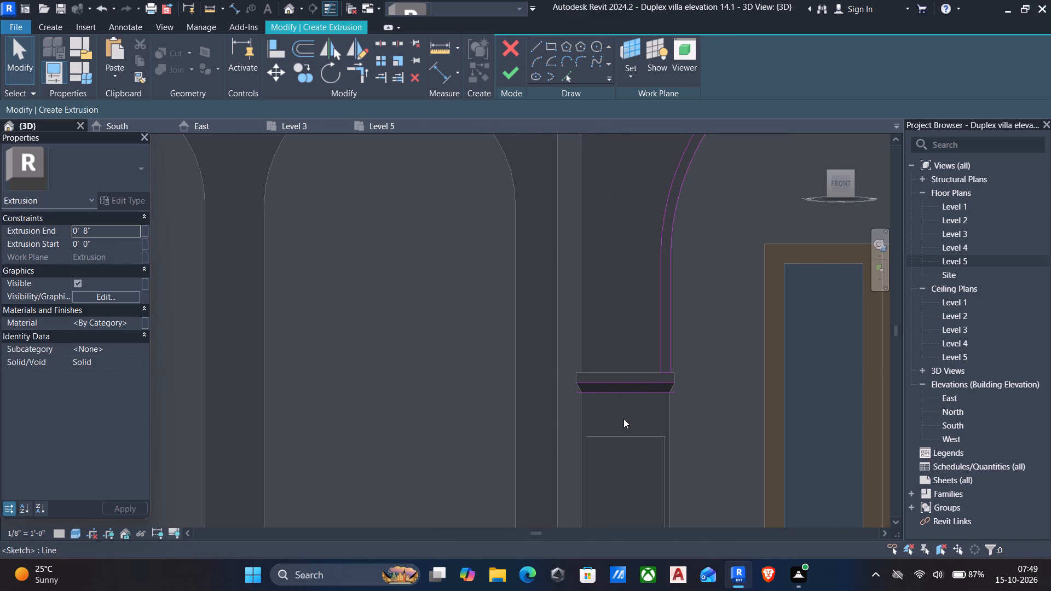
pyautogui.moveTo(623, 424); pyautogui.dragTo(560, 362)
pyautogui.press('Delete')
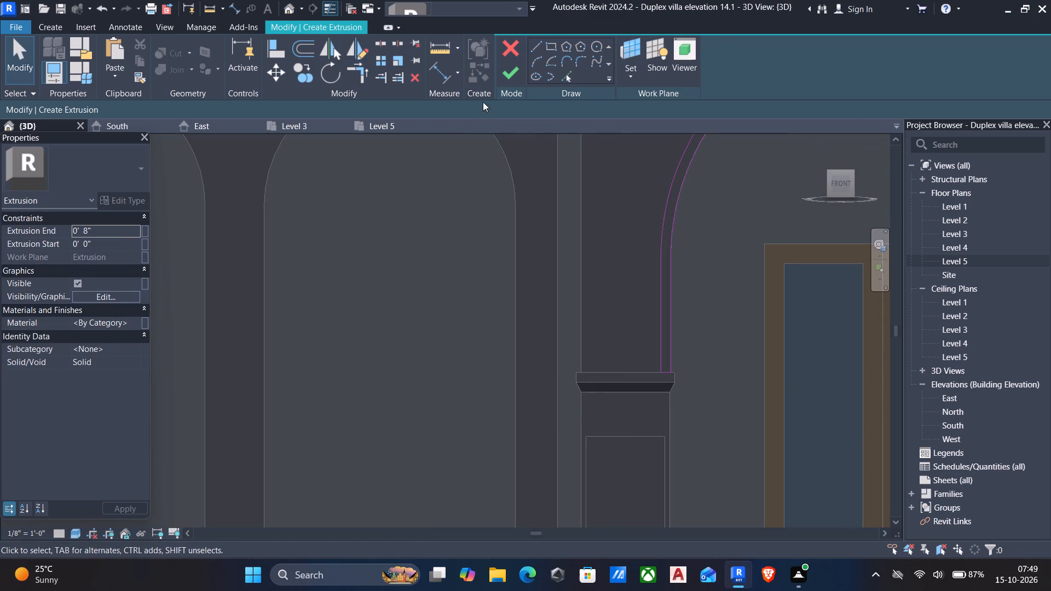
# Finish the arch band sketch as an 8" deep solid extrusion.
pyautogui.click(510, 76)
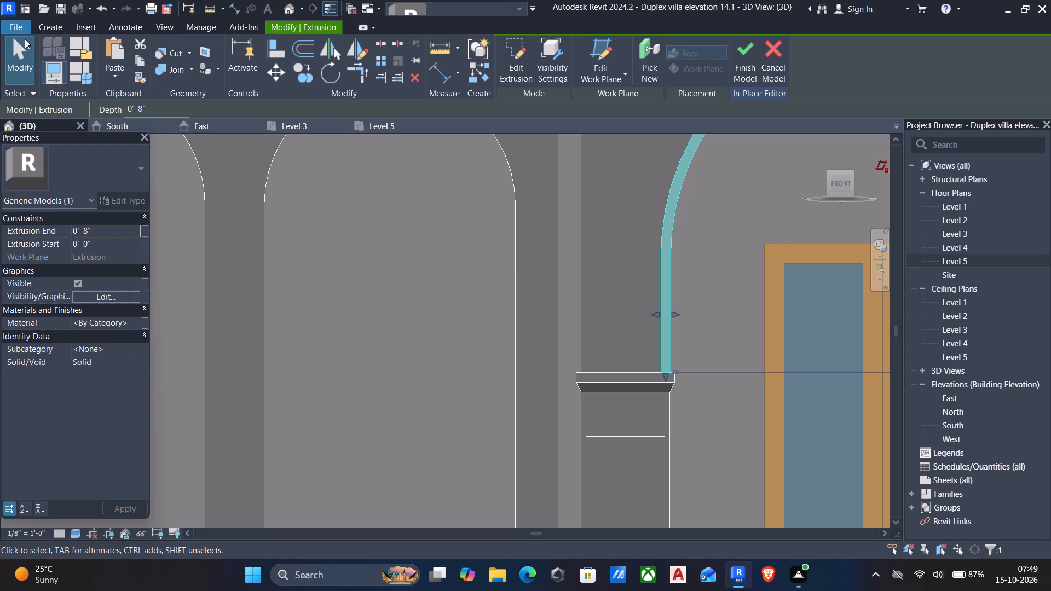
# Start another extrusion and pick its work plane on the front face of the arched entrance panel.
pyautogui.click(37, 27)
pyautogui.click(126, 52)
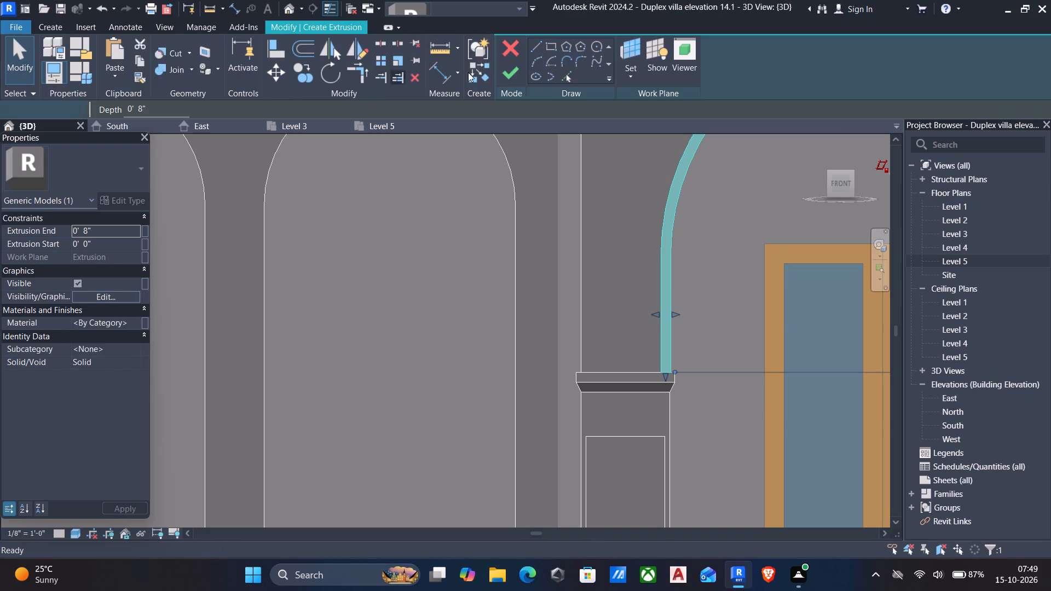
pyautogui.click(622, 79)
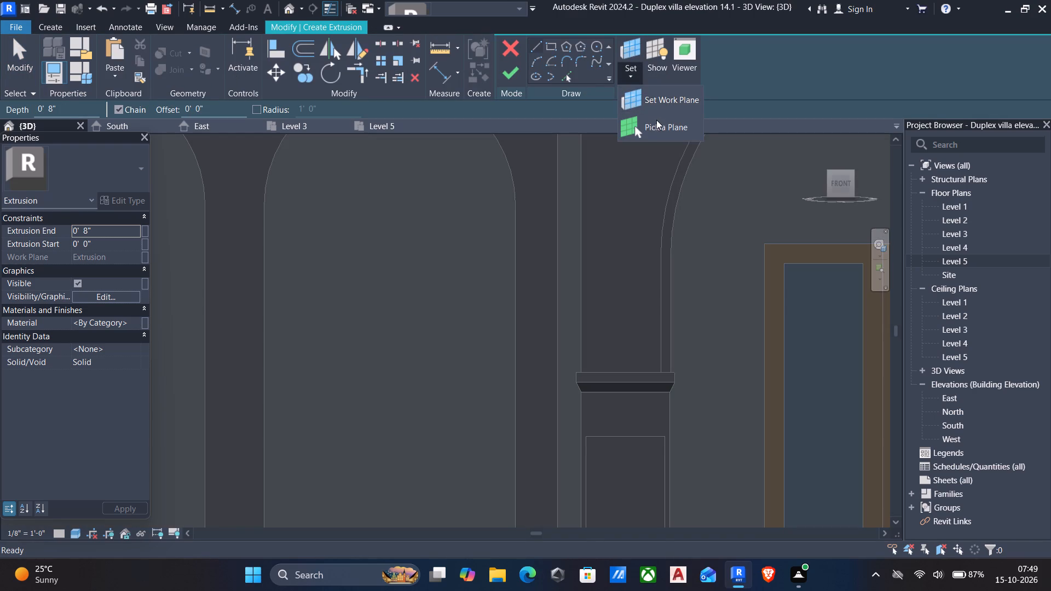
pyautogui.click(656, 124)
pyautogui.moveTo(633, 226); pyautogui.dragTo(568, 337, button='middle')
pyautogui.scroll(-7, 563, 346)
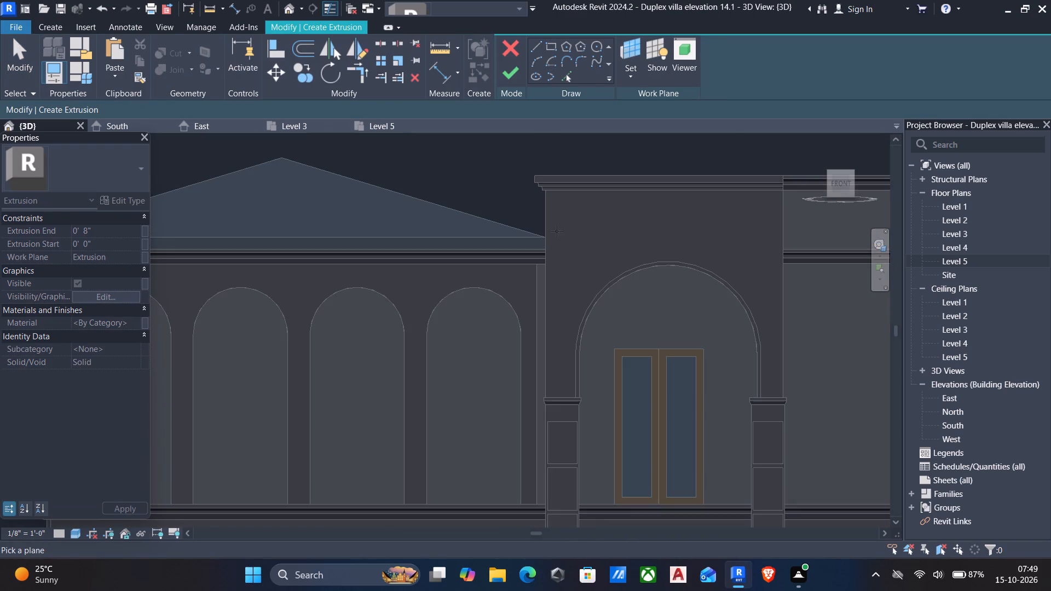
pyautogui.scroll(-3, 612, 283)
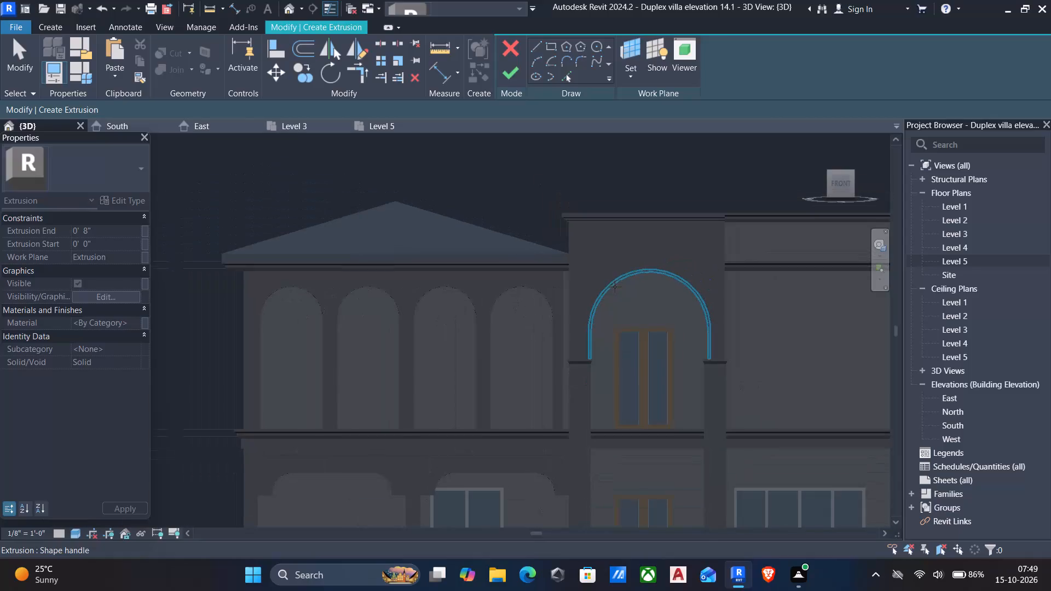
pyautogui.keyDown('shift'); pyautogui.moveTo(615, 271); pyautogui.dragTo(621, 331, button='middle'); pyautogui.keyUp('shift')
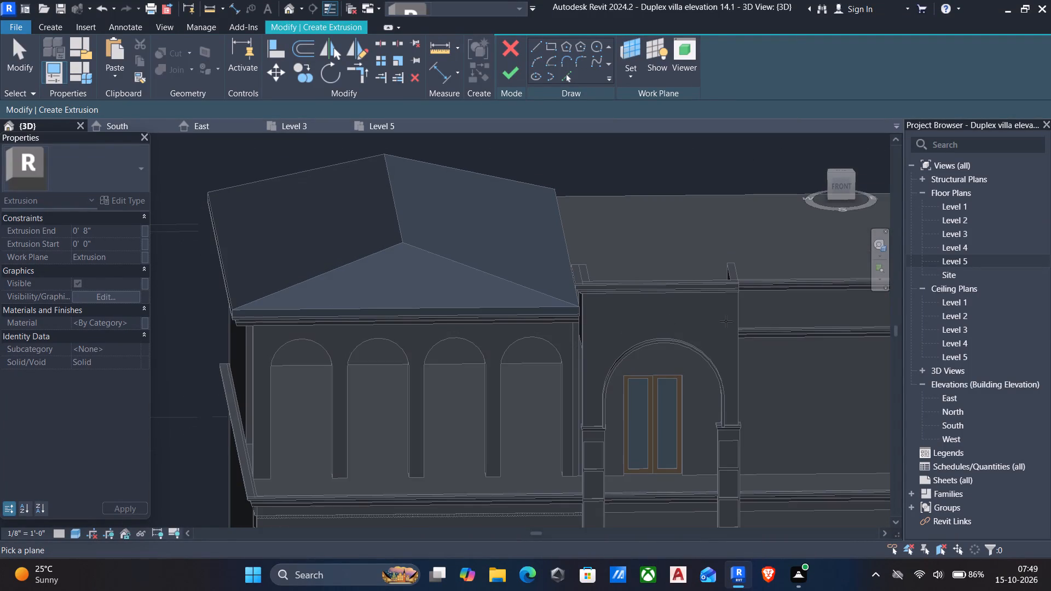
pyautogui.click(737, 312)
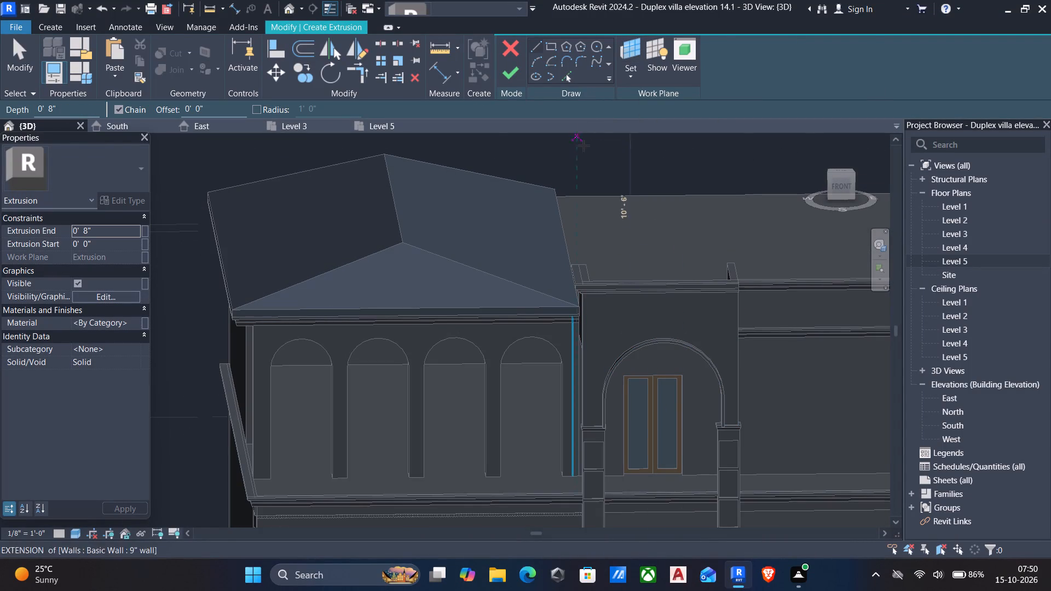
# From the front view, pick the existing arch band's outer curve at a 5" offset outward and offset it back to sketch both arcs.
pyautogui.click(838, 182)
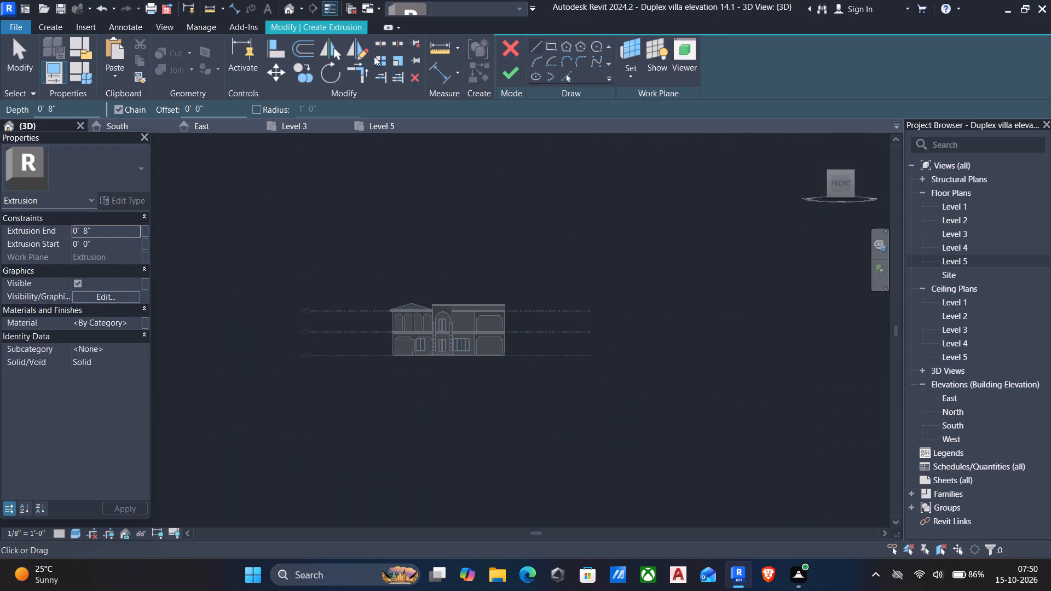
pyautogui.click(563, 76)
pyautogui.moveTo(165, 106); pyautogui.dragTo(100, 105)
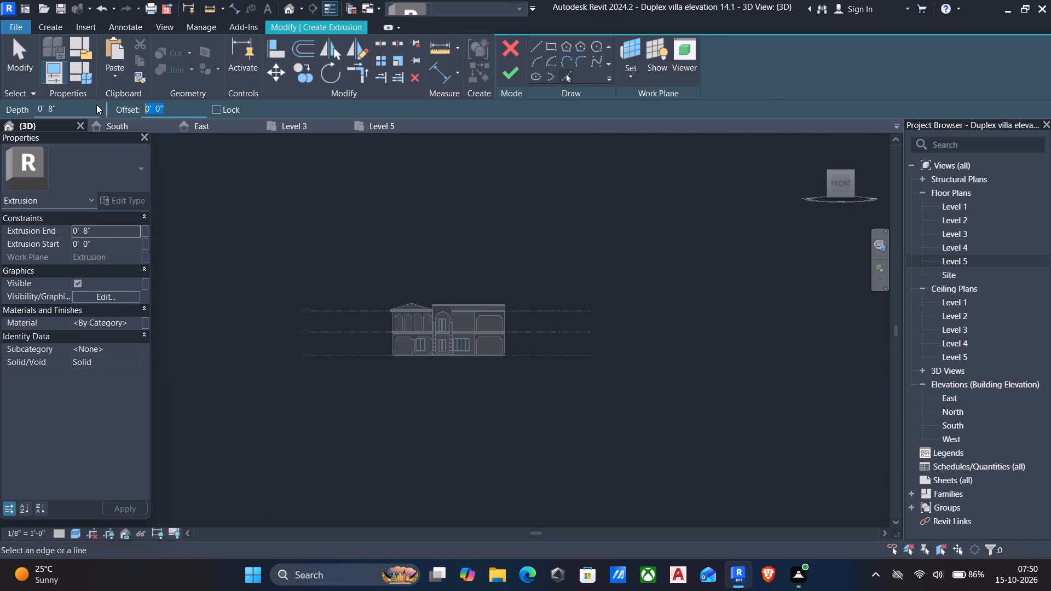
pyautogui.press('5')
pyautogui.hotkey('shift', '"')
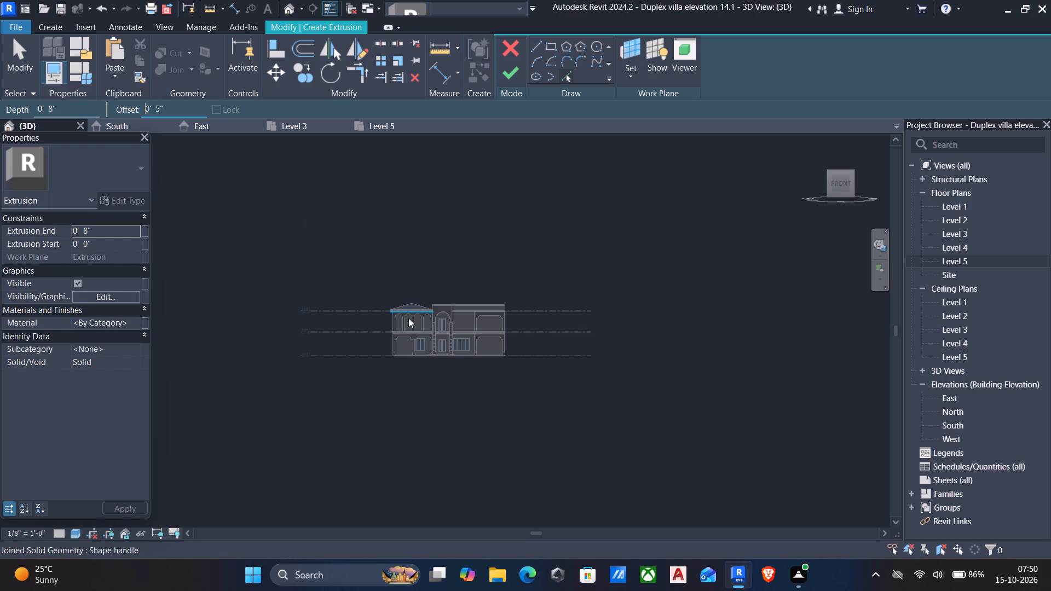
pyautogui.scroll(4, 445, 261)
pyautogui.scroll(11, 441, 370)
pyautogui.scroll(3, 457, 315)
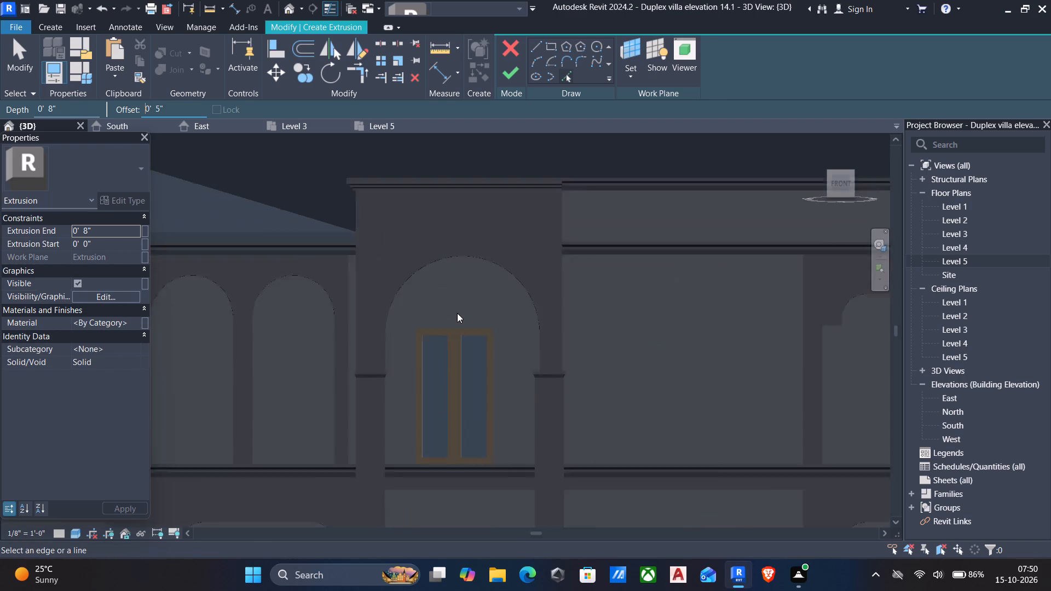
pyautogui.scroll(2, 457, 313)
pyautogui.scroll(4, 466, 216)
pyautogui.click(466, 216)
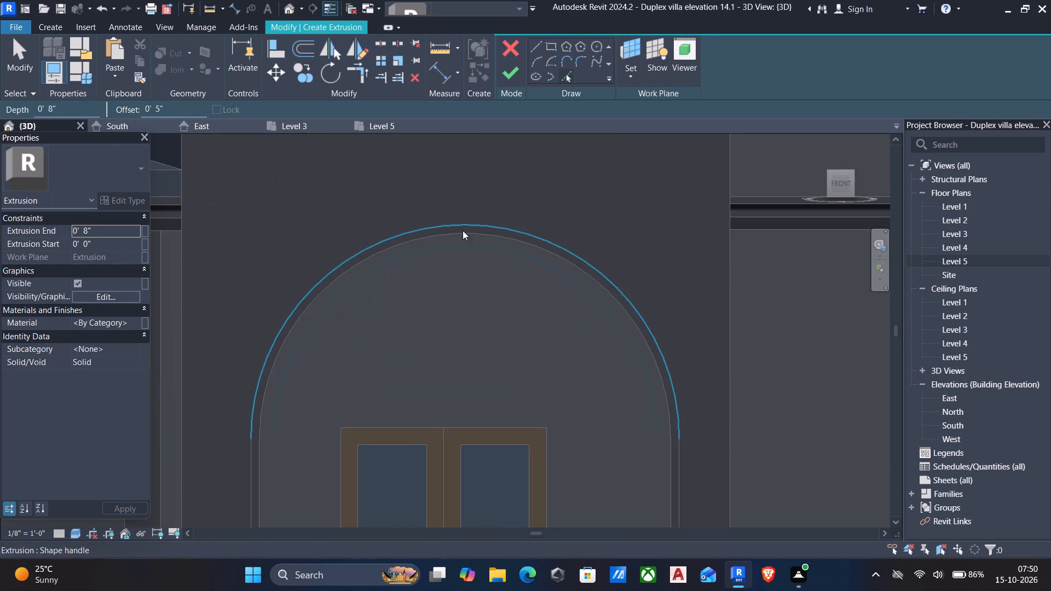
pyautogui.click(457, 225)
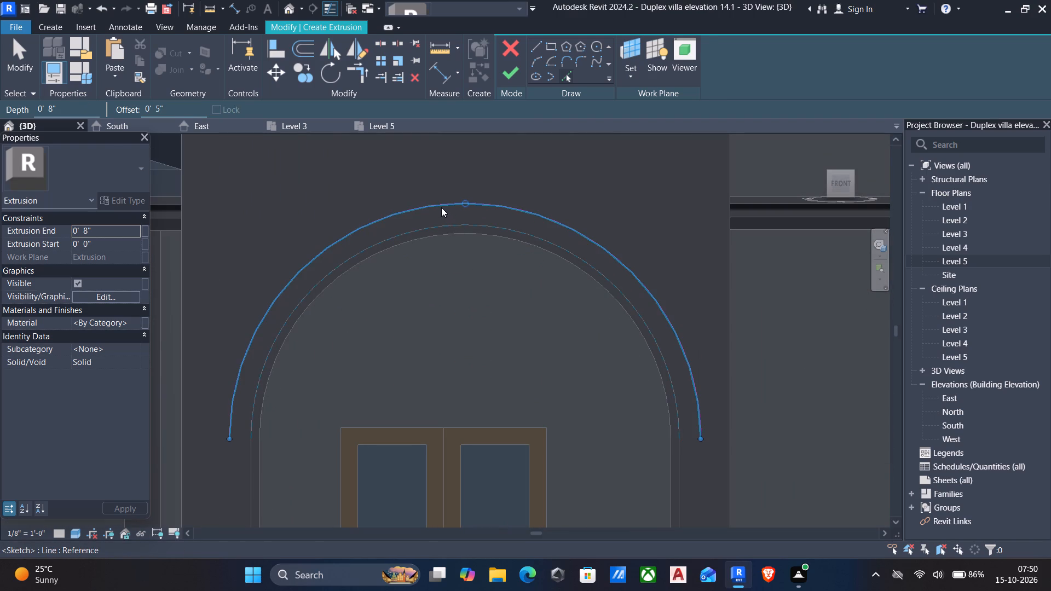
pyautogui.click(441, 207)
# Sketch the inner and outer vertical side lines of both arch band legs using the 5" pick-line offset.
pyautogui.moveTo(308, 415); pyautogui.dragTo(369, 285, button='middle')
pyautogui.click(311, 361)
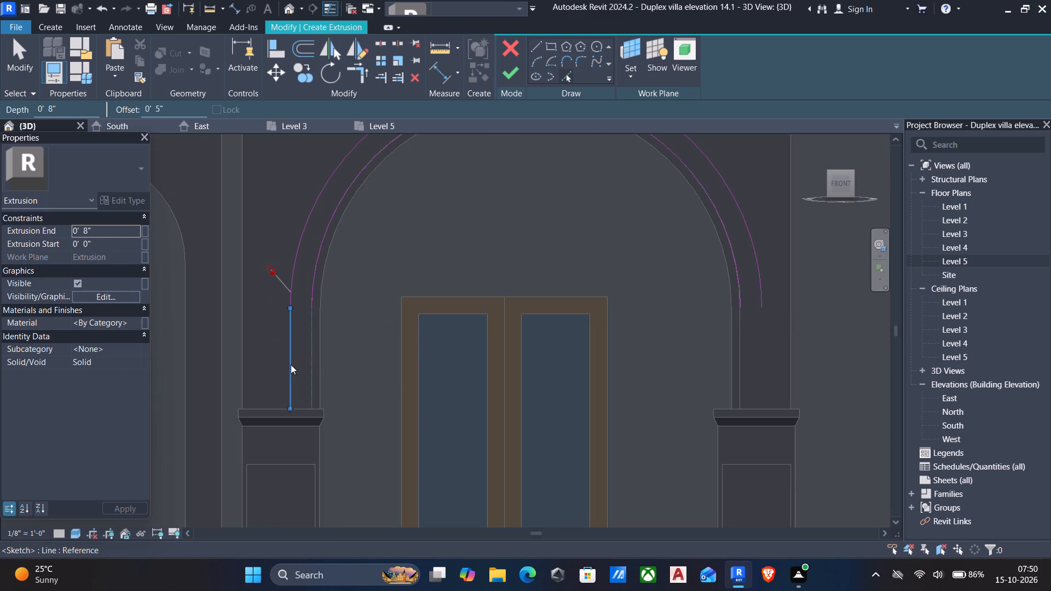
pyautogui.click(291, 364)
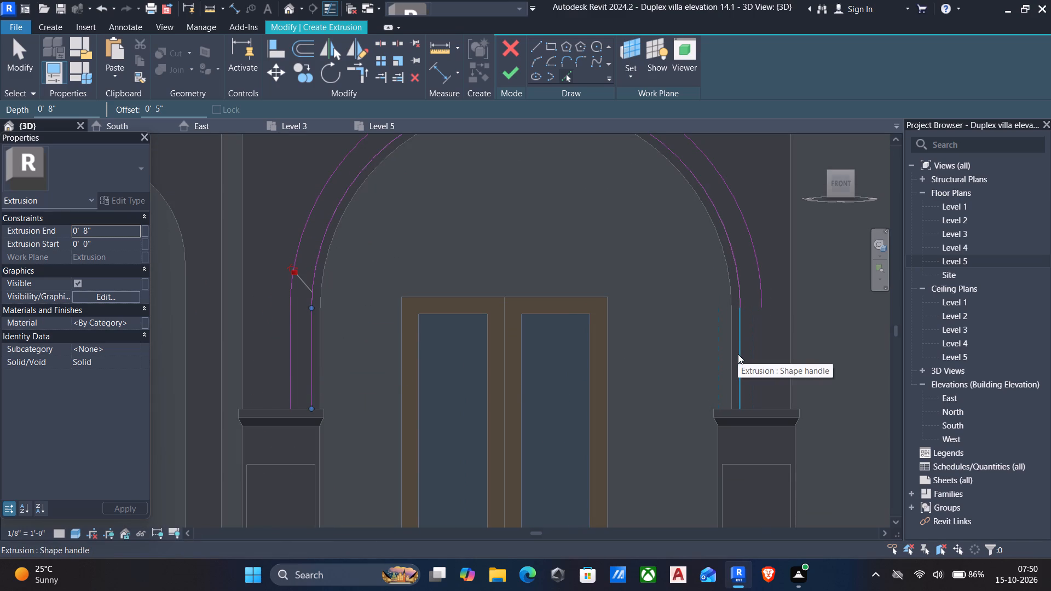
pyautogui.click(741, 355)
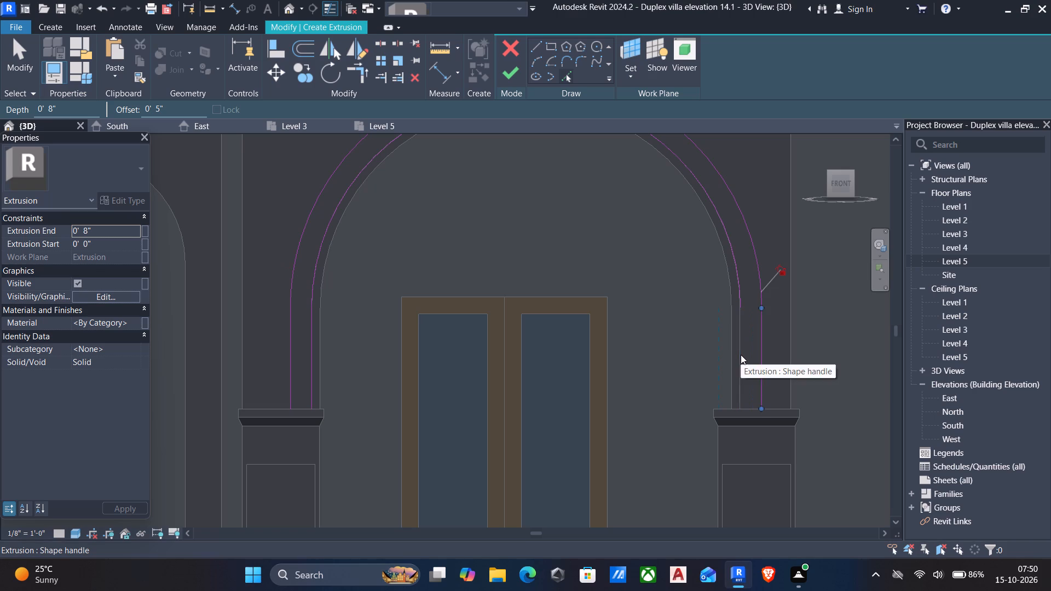
pyautogui.click(760, 347)
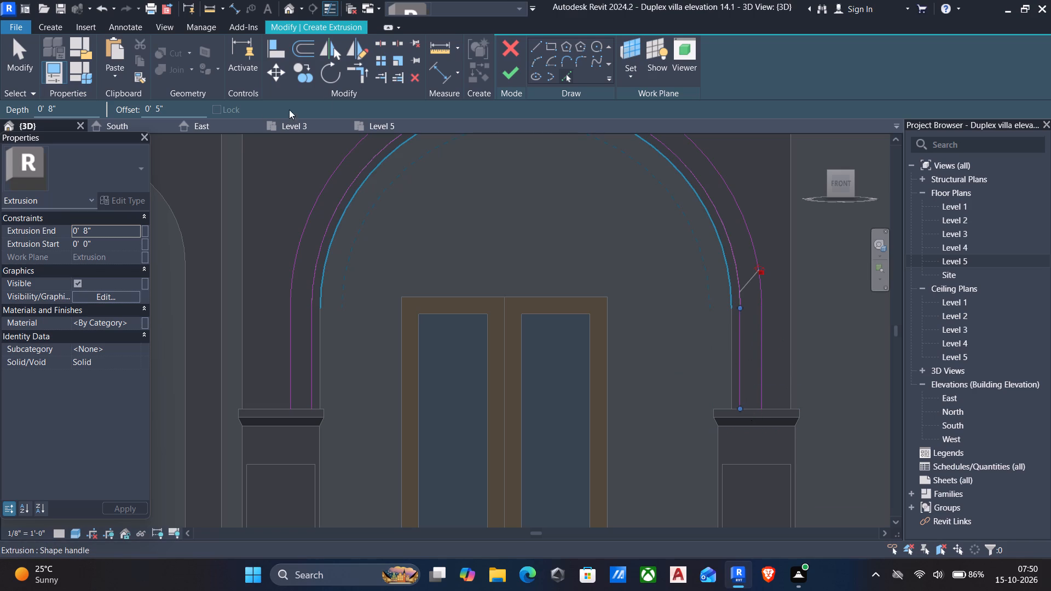
# Set the offset to 0 and pick the top edges of both pillar caps as sketch lines.
pyautogui.moveTo(189, 108); pyautogui.dragTo(63, 107)
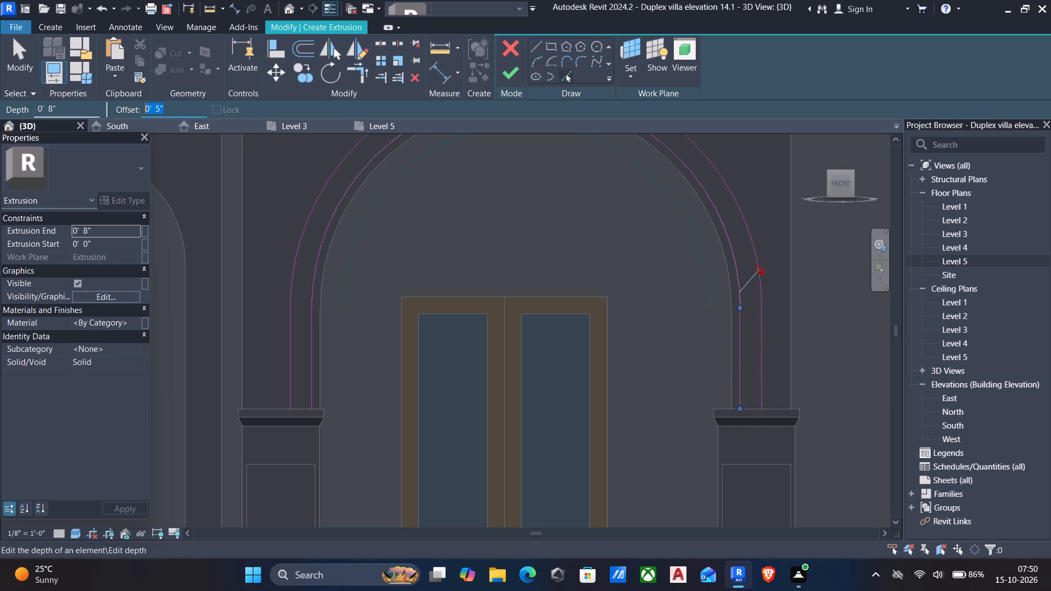
pyautogui.press('0')
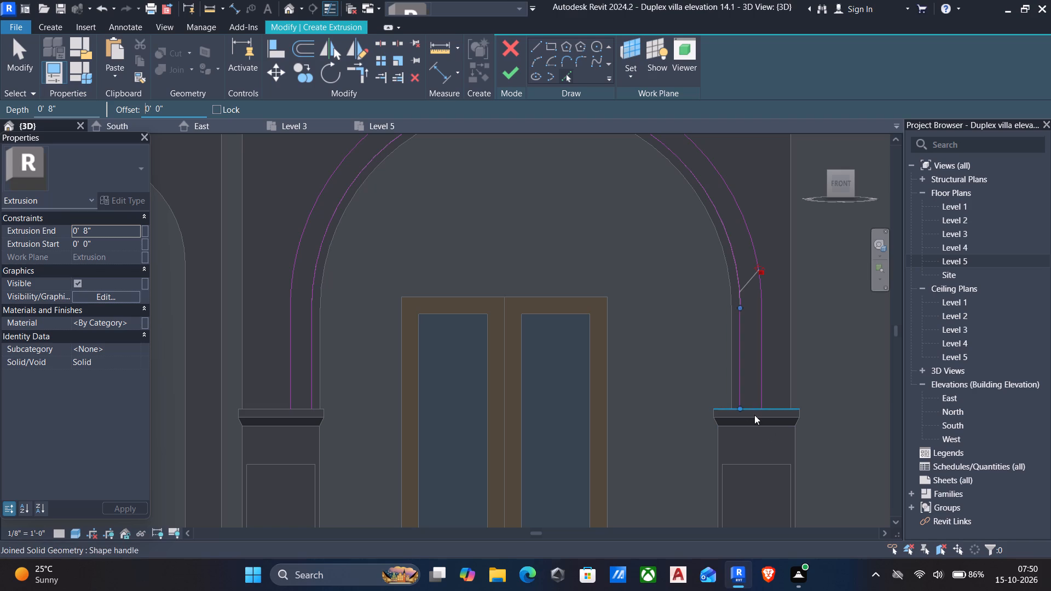
pyautogui.scroll(4, 754, 415)
pyautogui.click(746, 410)
pyautogui.scroll(-6, 696, 418)
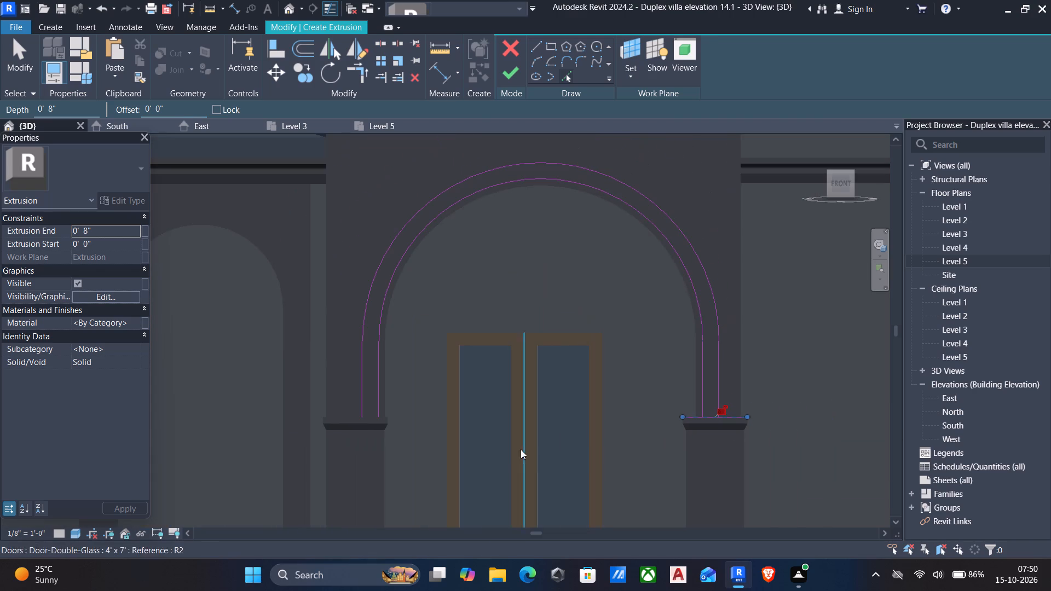
pyautogui.click(371, 418)
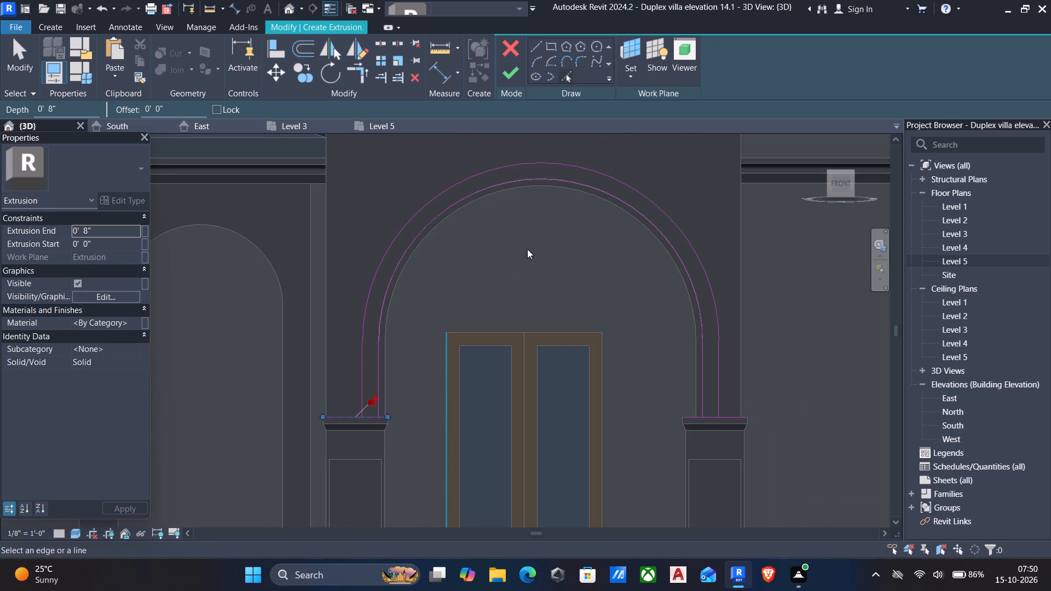
# Trim the cap-top line to the two side lines at the base of the new band's right leg.
pyautogui.press('t')
pyautogui.press('r')
pyautogui.scroll(4, 698, 433)
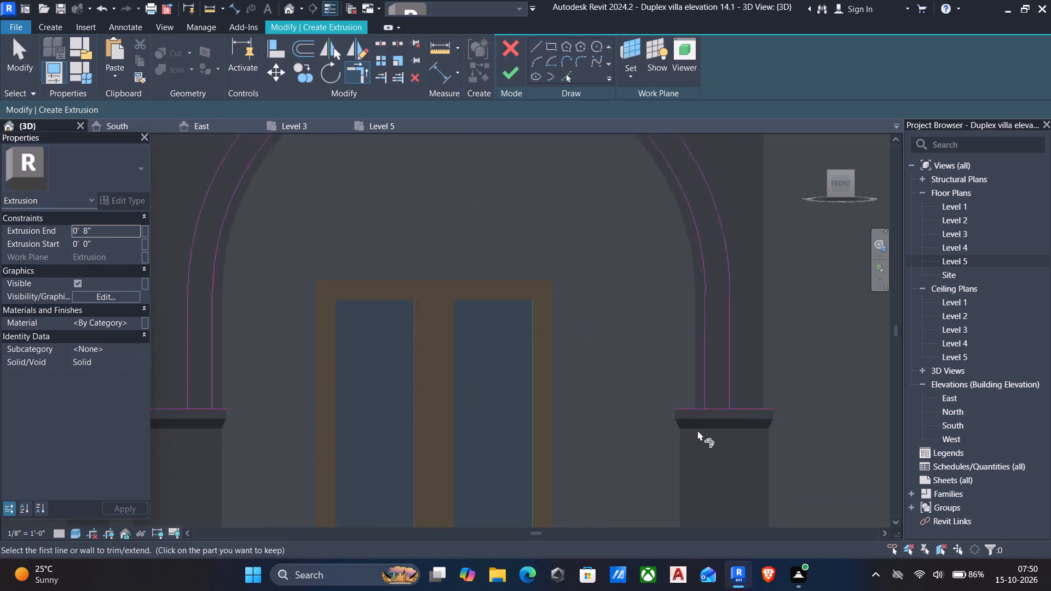
pyautogui.scroll(6, 697, 430)
pyautogui.click(740, 394)
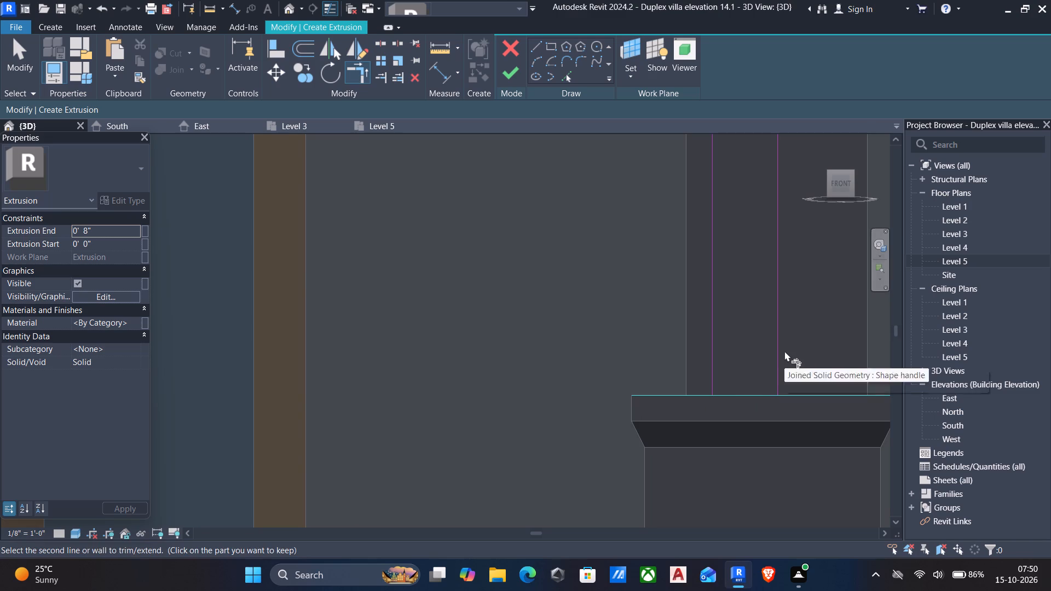
pyautogui.click(782, 351)
pyautogui.click(739, 392)
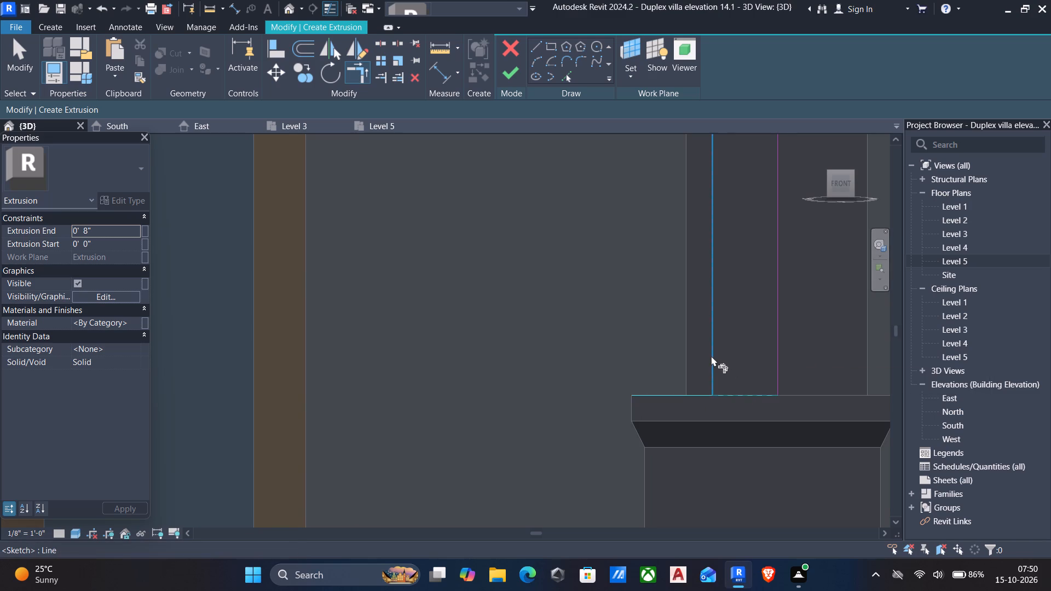
pyautogui.click(711, 356)
# Trim the cap-top line to the two side lines at the base of the new band's left leg.
pyautogui.scroll(-6, 683, 364)
pyautogui.scroll(-6, 544, 372)
pyautogui.scroll(5, 345, 376)
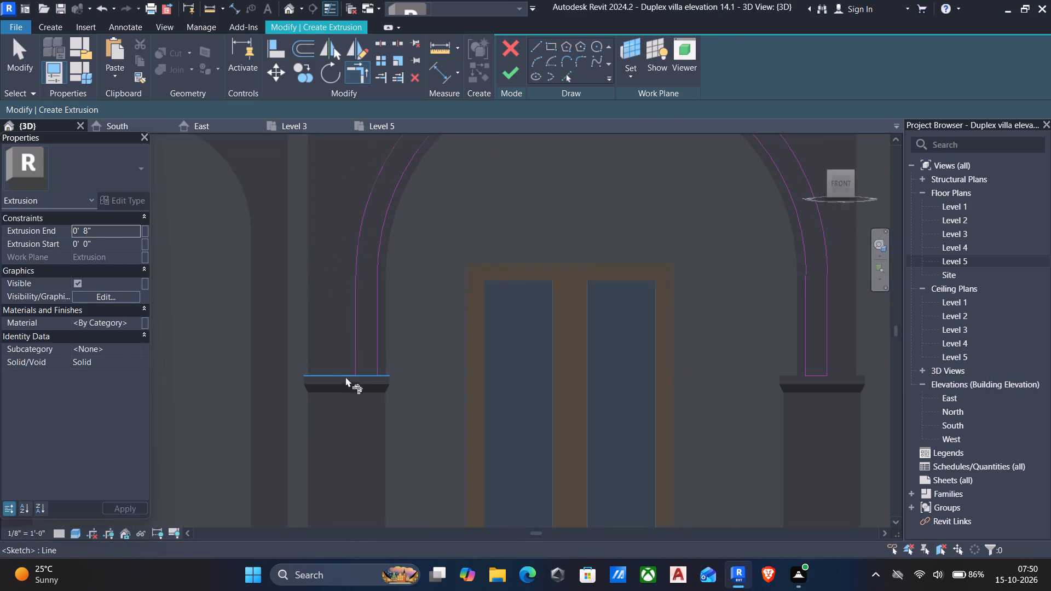
pyautogui.click(362, 372)
pyautogui.click(381, 346)
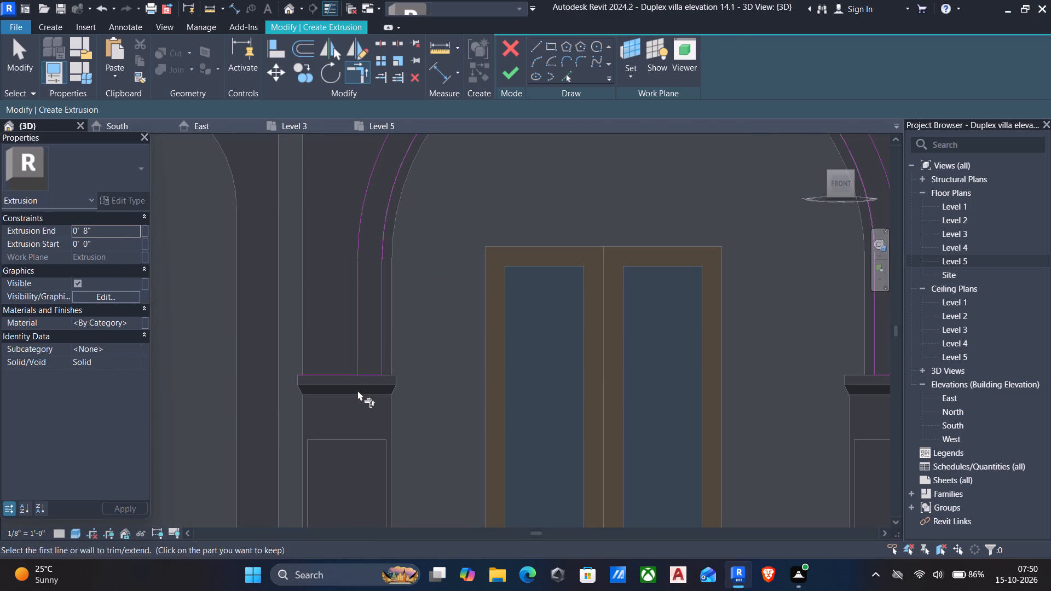
pyautogui.click(357, 376)
pyautogui.click(358, 348)
pyautogui.scroll(-5, 399, 346)
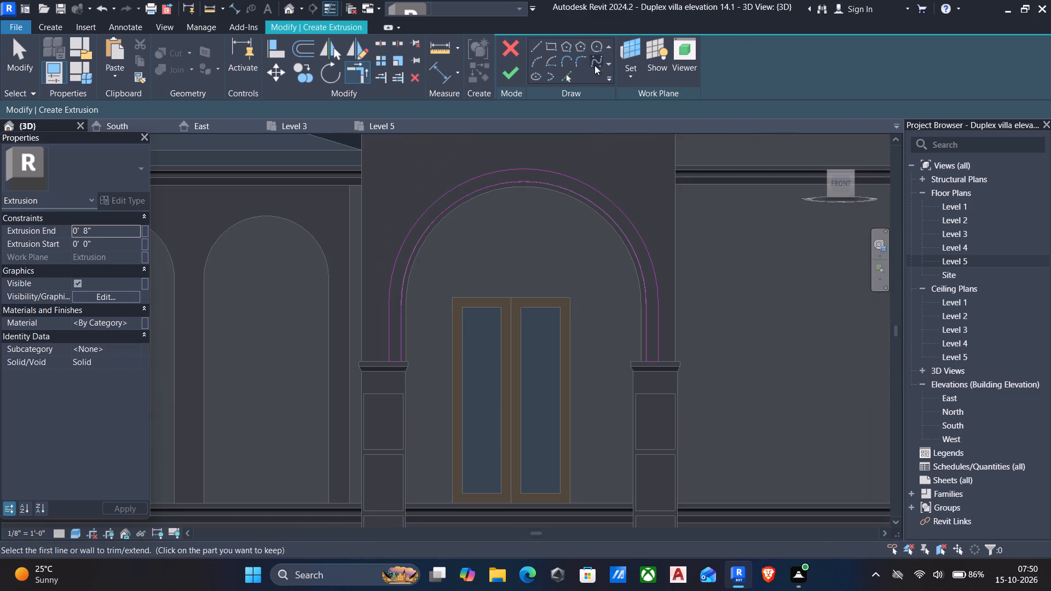
# Finish the outer arch band sketch and set its extrusion end to 3".
pyautogui.click(512, 75)
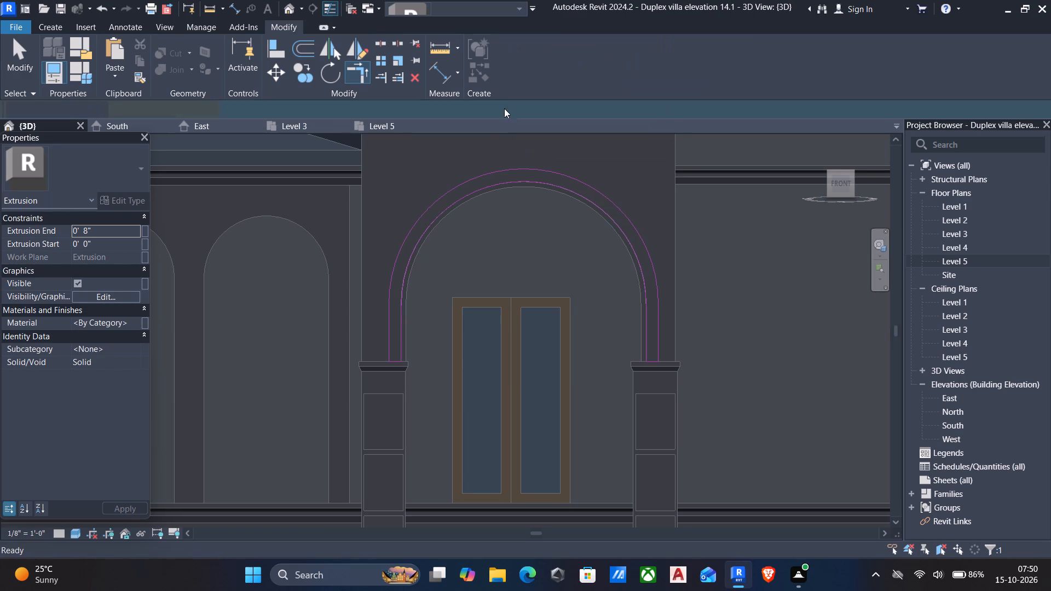
pyautogui.scroll(-5, 501, 178)
pyautogui.scroll(-3, 506, 237)
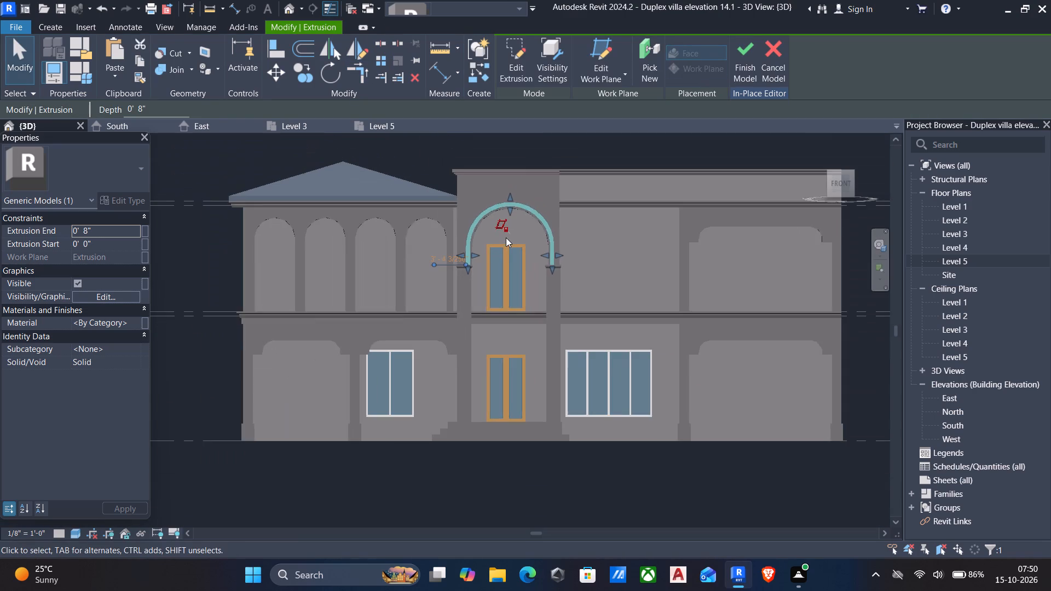
pyautogui.keyDown('shift'); pyautogui.moveTo(506, 239); pyautogui.dragTo(639, 321, button='middle'); pyautogui.keyUp('shift')
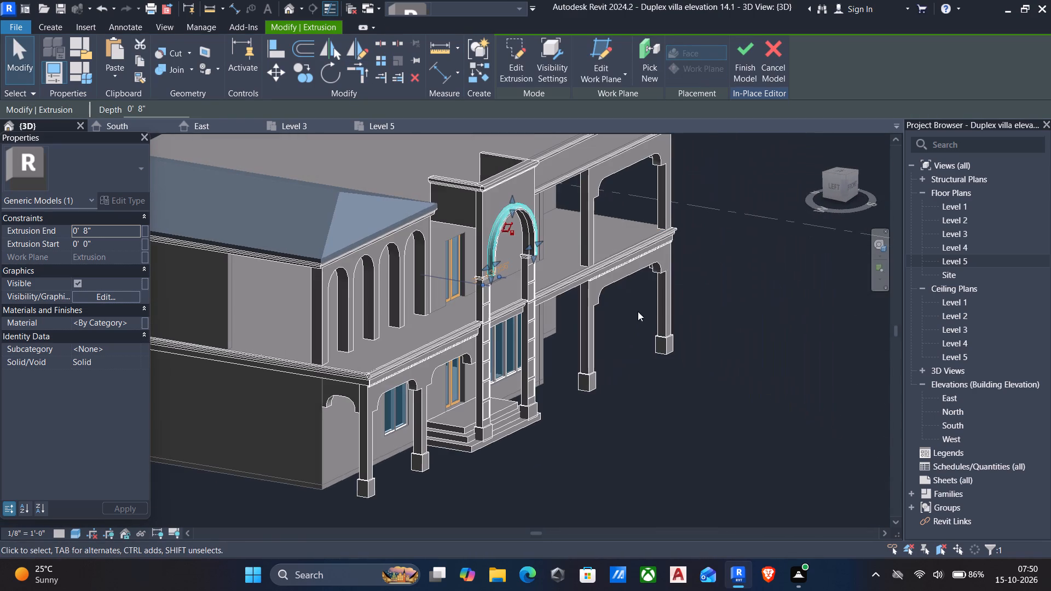
pyautogui.click(115, 228)
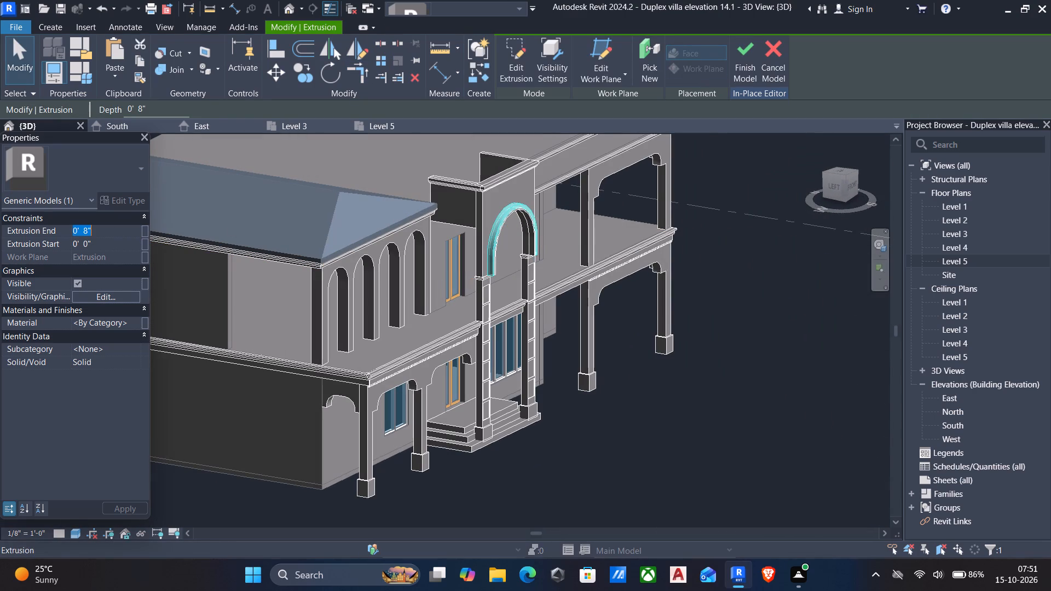
pyautogui.click(115, 228)
pyautogui.moveTo(115, 228); pyautogui.dragTo(0, 197)
pyautogui.click(112, 229)
pyautogui.press('3')
pyautogui.hotkey('shift', '"')
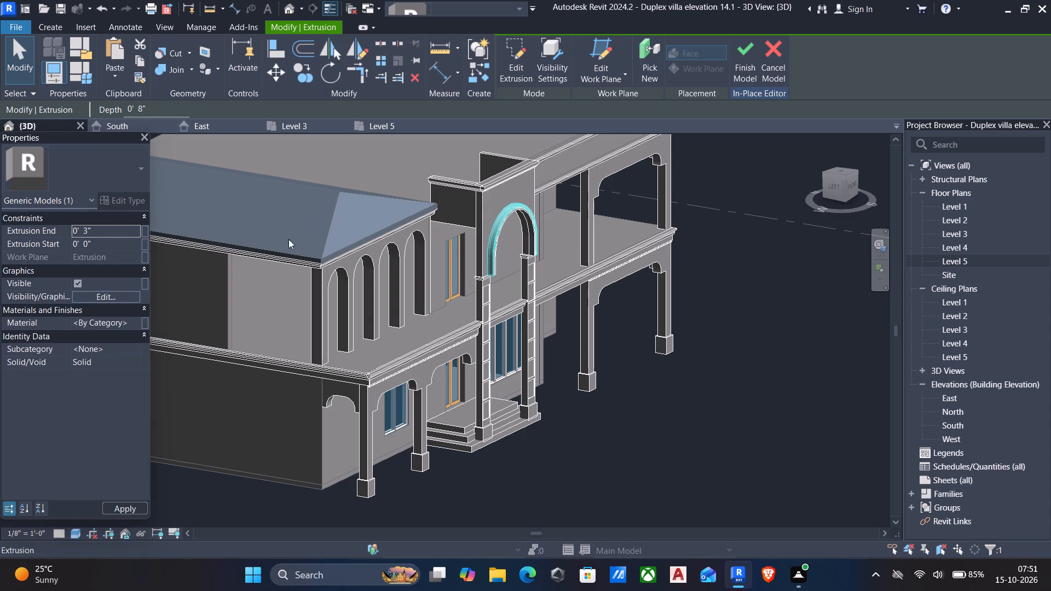
# Set the extrusion end of the inner arch band around the opening to 2".
pyautogui.scroll(8, 495, 215)
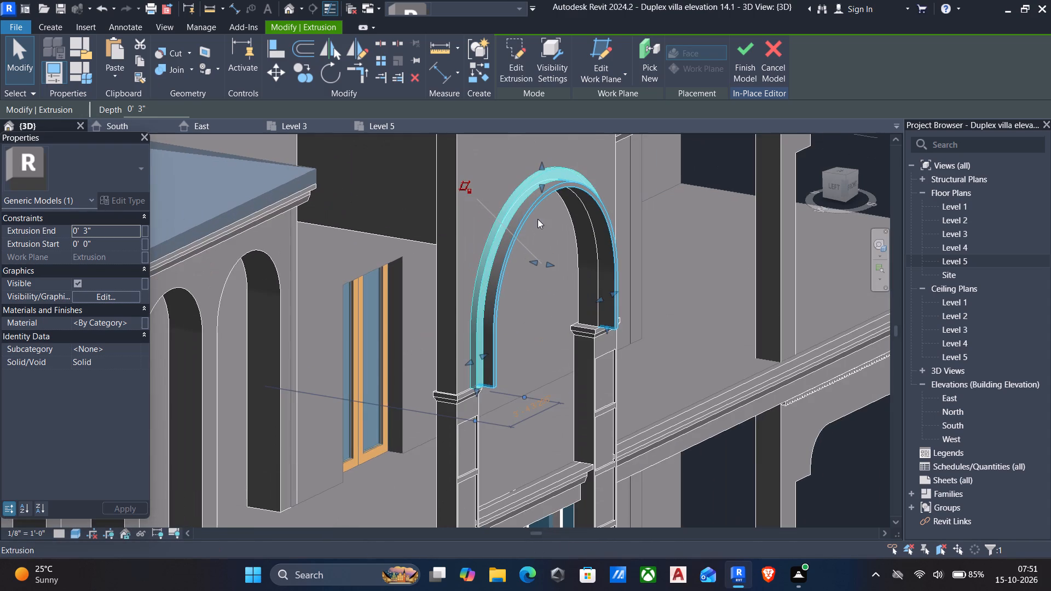
pyautogui.scroll(1, 533, 208)
pyautogui.click(533, 208)
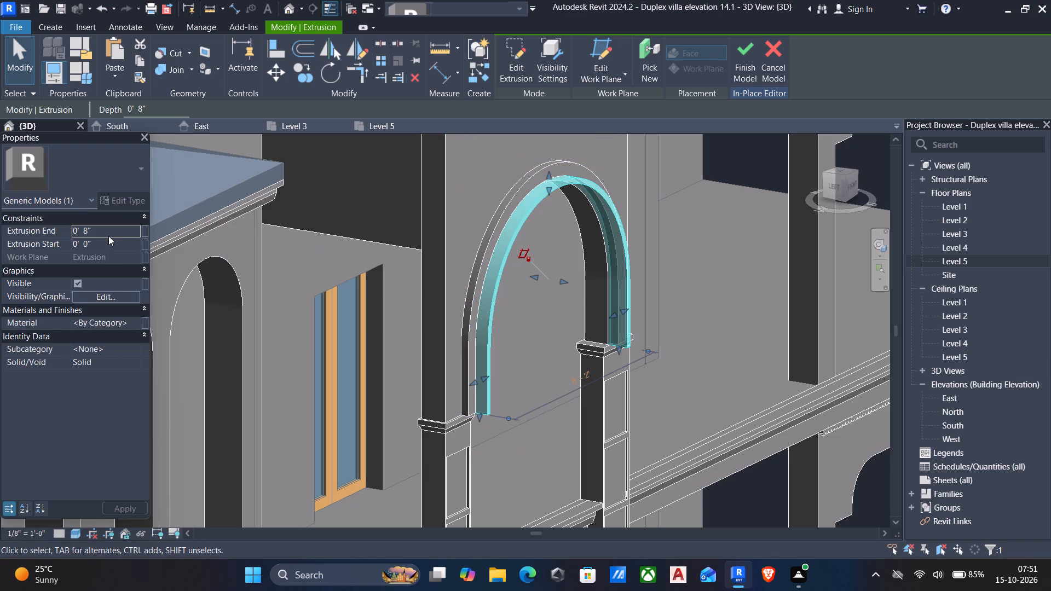
pyautogui.click(108, 236)
pyautogui.write('2"')
pyautogui.press('Escape')
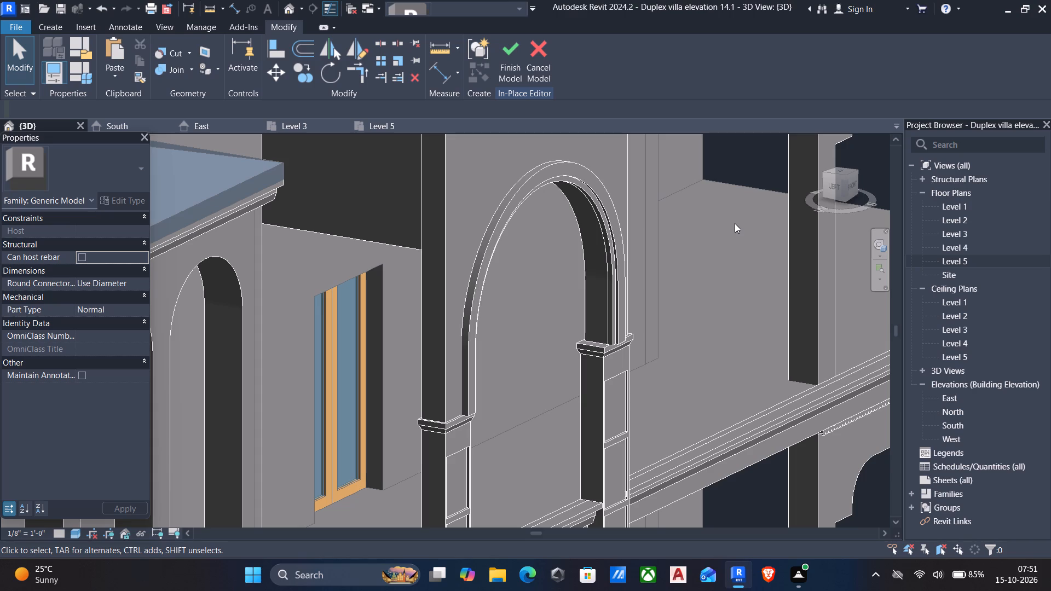
# Check the layered arch bands from several angles and finish the in-place model.
pyautogui.scroll(-6, 735, 223)
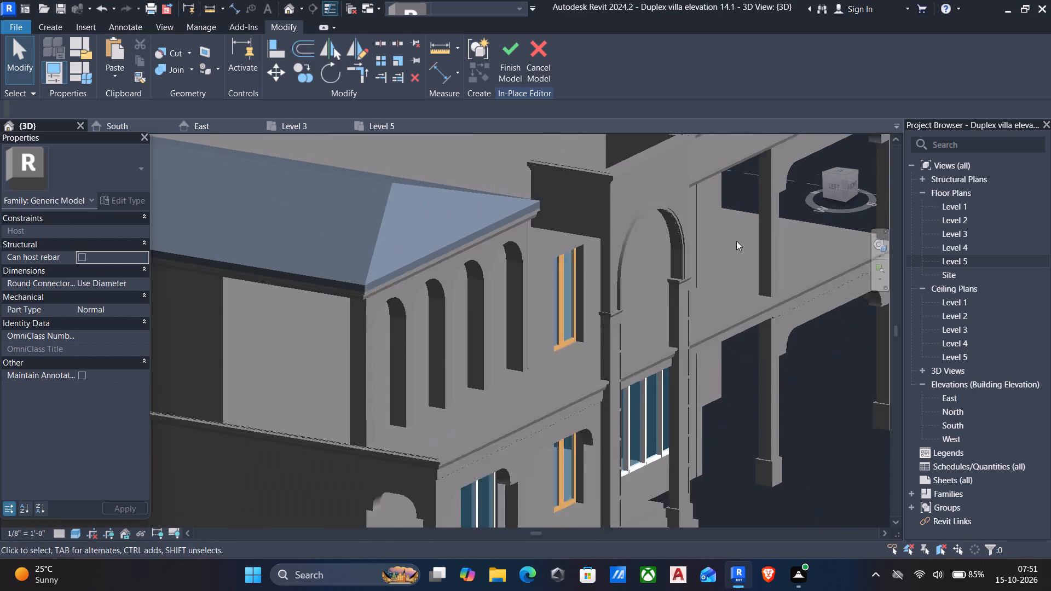
pyautogui.scroll(-1, 736, 241)
pyautogui.moveTo(731, 237); pyautogui.dragTo(593, 301, button='middle')
pyautogui.keyDown('shift'); pyautogui.moveTo(580, 292); pyautogui.dragTo(522, 294, button='middle'); pyautogui.keyUp('shift')
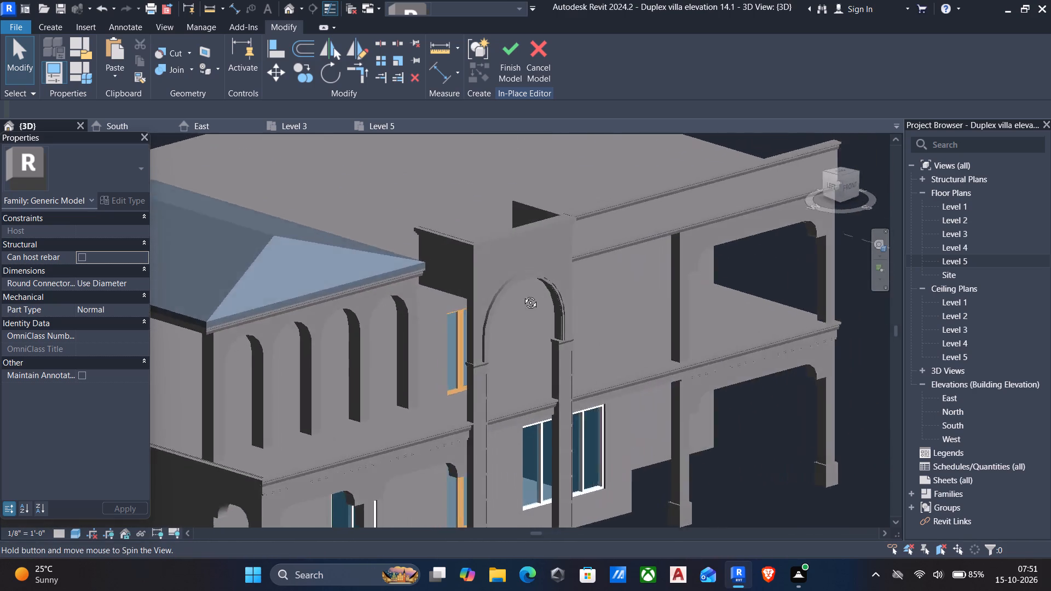
pyautogui.keyDown('shift'); pyautogui.moveTo(522, 294); pyautogui.dragTo(602, 293, button='middle'); pyautogui.keyUp('shift')
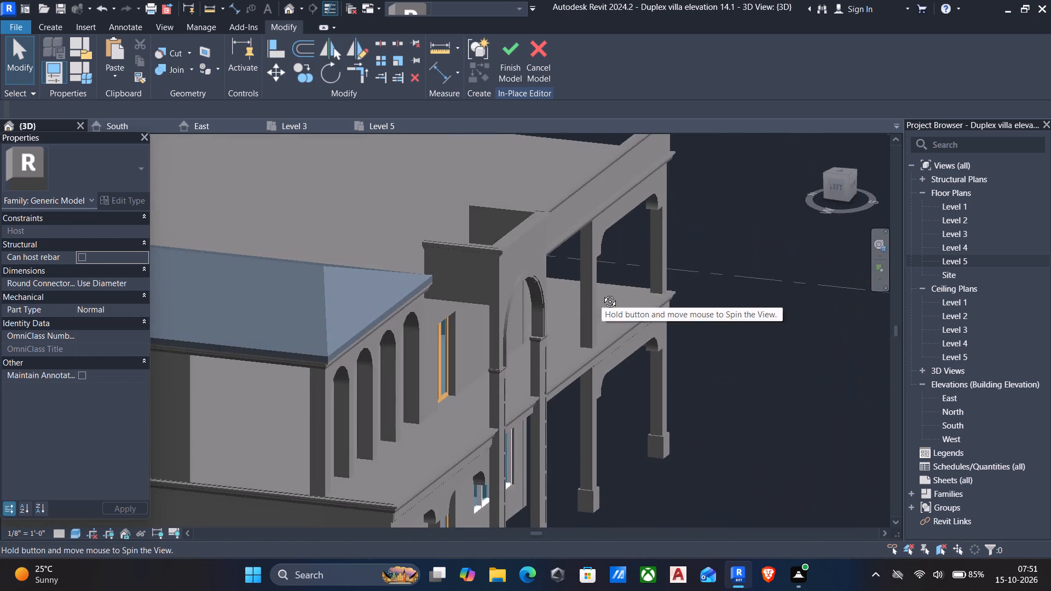
pyautogui.keyDown('shift'); pyautogui.moveTo(602, 293); pyautogui.dragTo(550, 279, button='middle'); pyautogui.keyUp('shift')
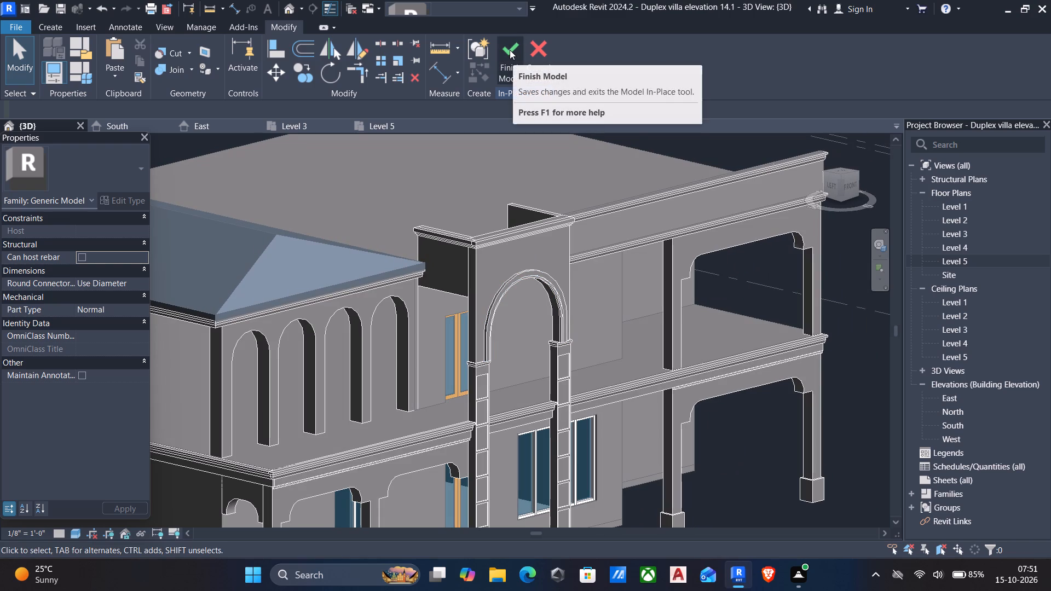
pyautogui.click(510, 50)
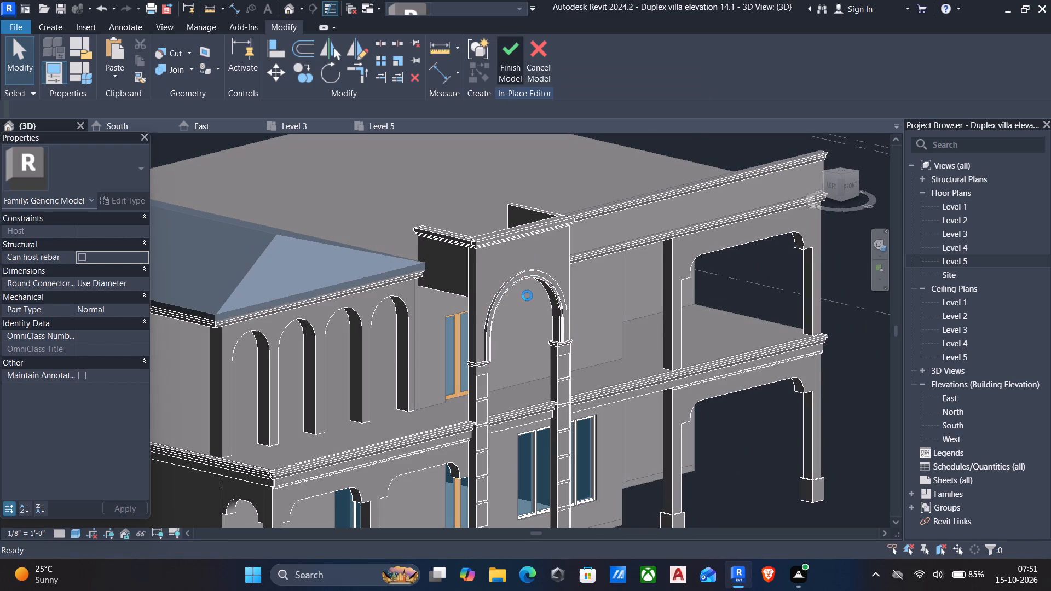
pyautogui.scroll(-5, 534, 303)
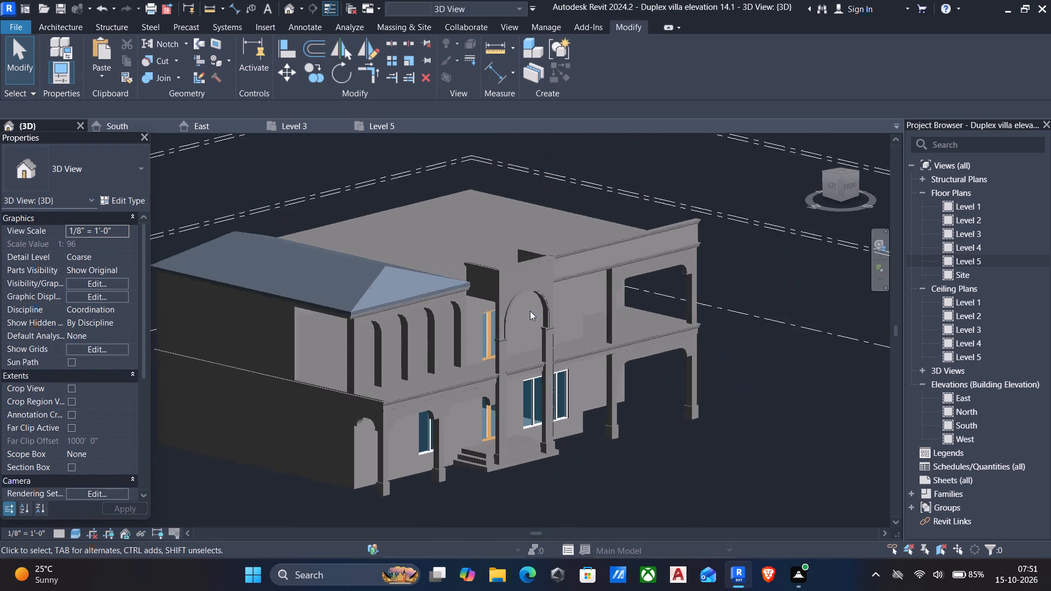
# Reopen the in-place generic model of the pillars and mouldings for editing, working from the villa's left side.
pyautogui.moveTo(530, 311); pyautogui.dragTo(620, 300, button='middle')
pyautogui.moveTo(623, 300); pyautogui.dragTo(457, 322, button='middle')
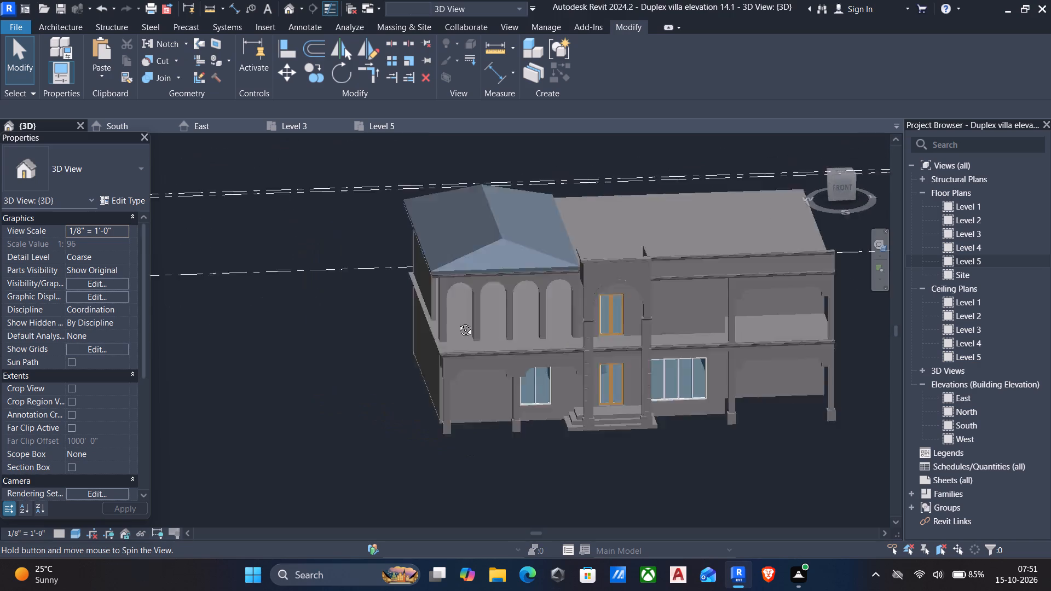
pyautogui.moveTo(457, 322); pyautogui.dragTo(619, 326, button='middle')
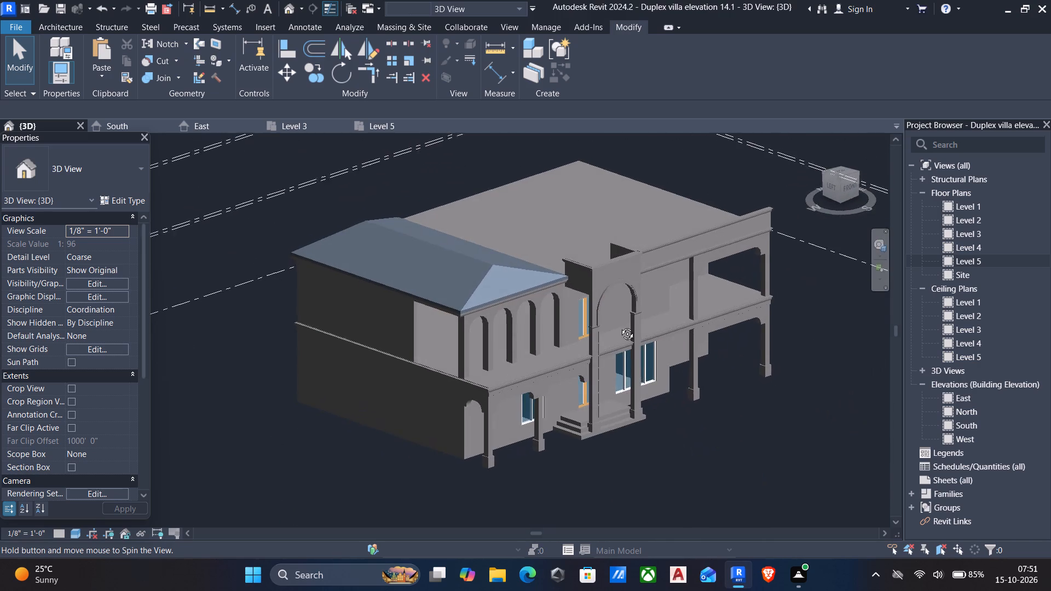
pyautogui.moveTo(619, 326); pyautogui.dragTo(599, 306, button='middle')
pyautogui.moveTo(643, 289); pyautogui.dragTo(592, 320, button='middle')
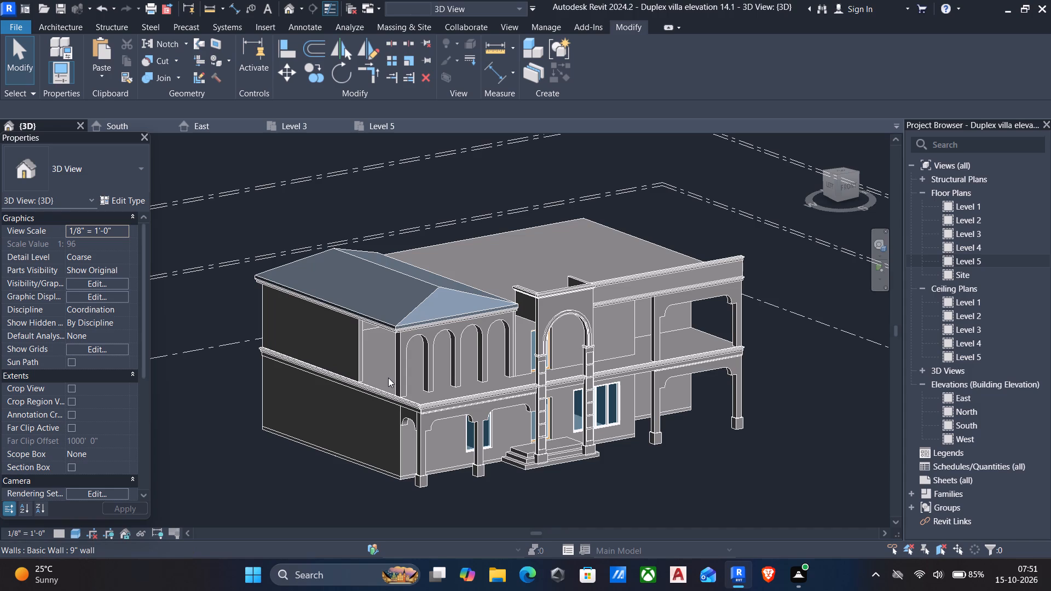
pyautogui.click(831, 182)
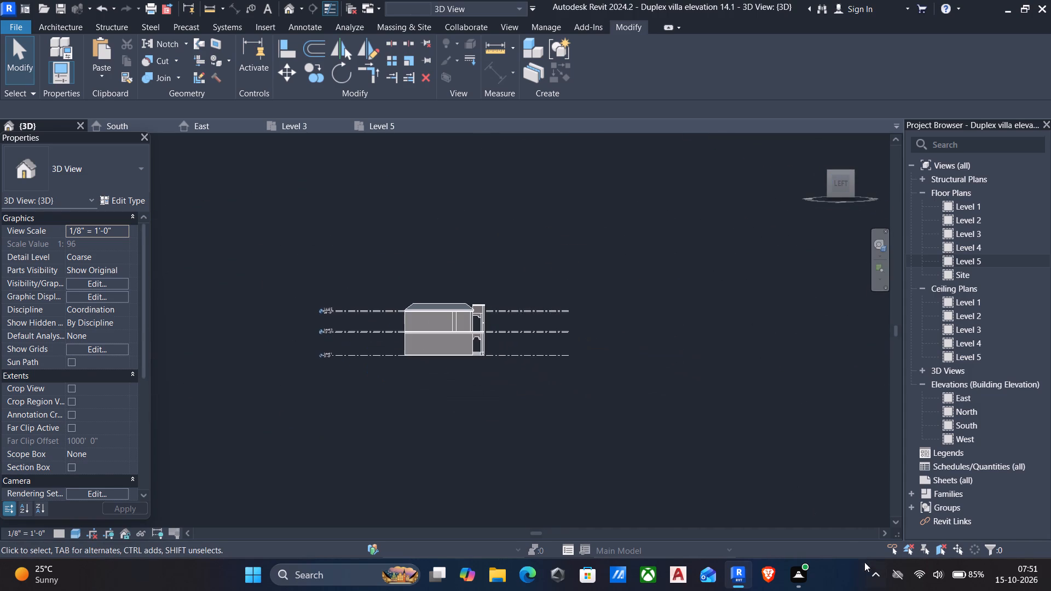
pyautogui.scroll(5, 388, 319)
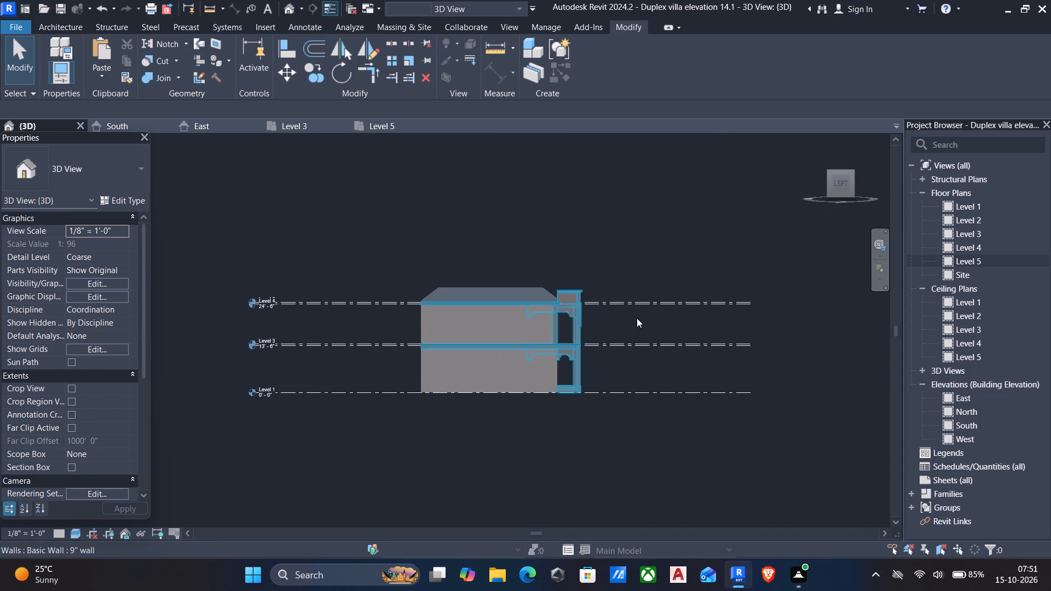
pyautogui.click(578, 304)
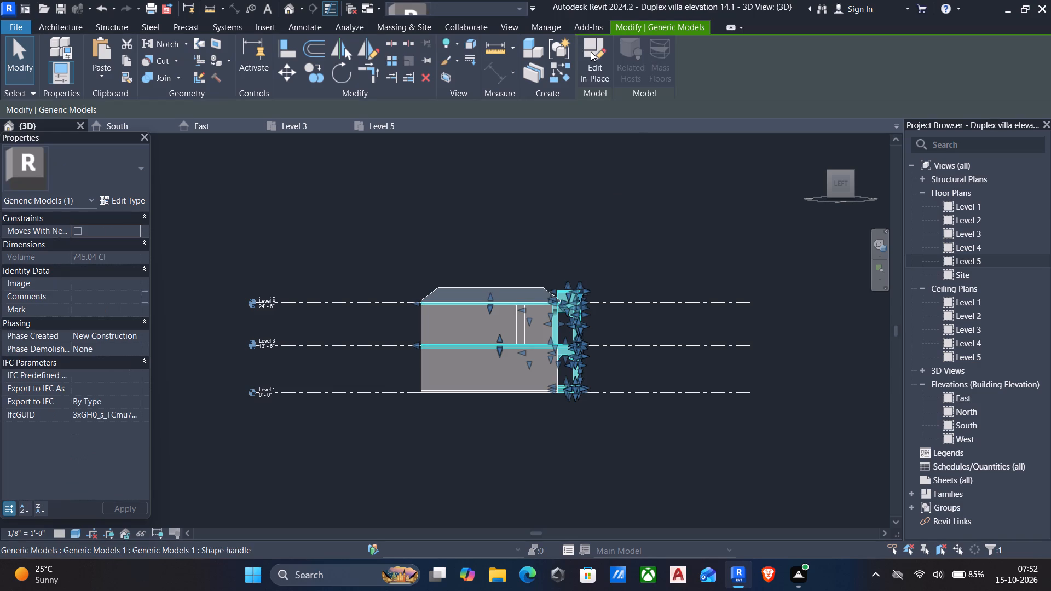
pyautogui.click(591, 51)
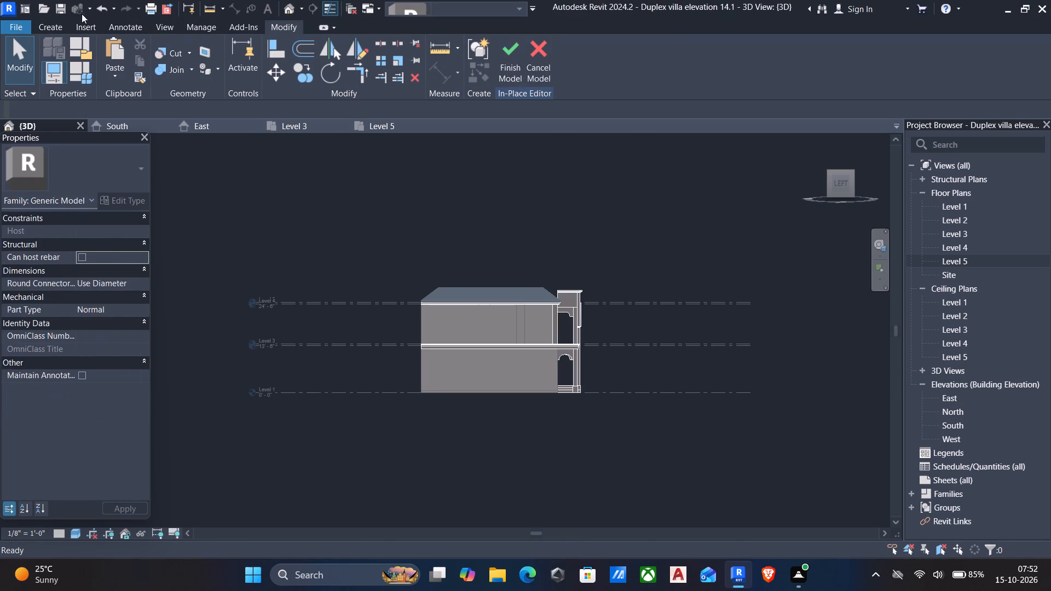
# Start a new extrusion and pick the left-side face of the upper-floor arcade's corner pillar as its work plane.
pyautogui.click(41, 25)
pyautogui.click(117, 42)
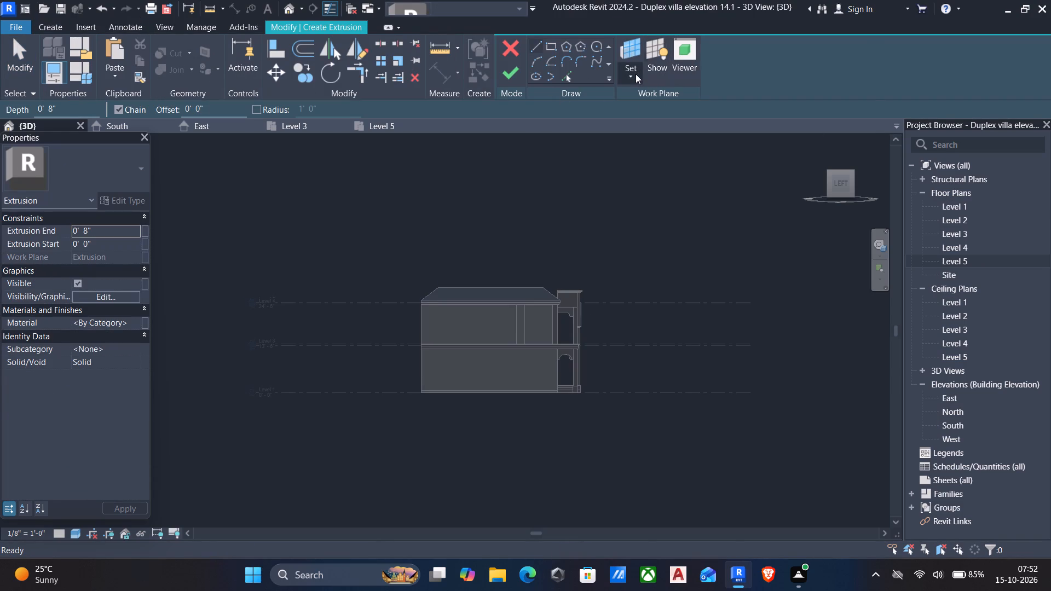
pyautogui.click(636, 74)
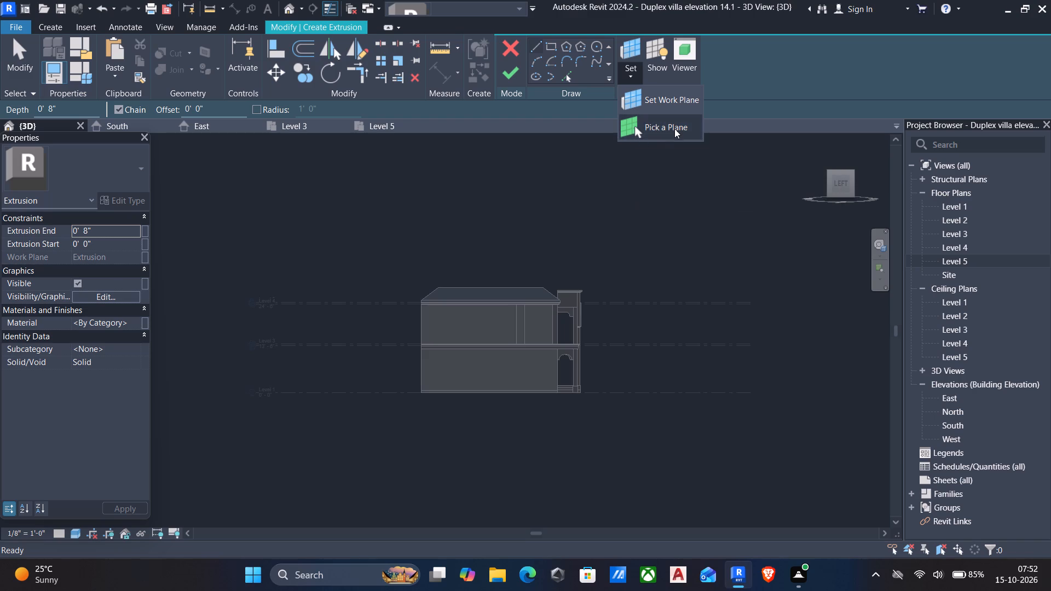
pyautogui.click(674, 127)
pyautogui.scroll(10, 580, 316)
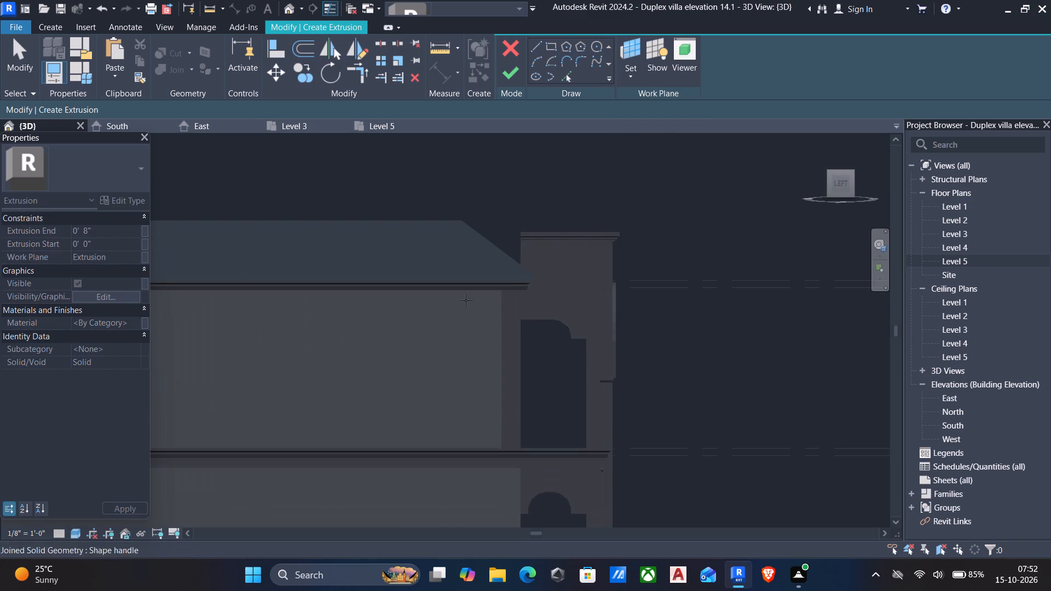
pyautogui.scroll(-4, 587, 344)
pyautogui.moveTo(594, 354); pyautogui.dragTo(573, 404, button='middle')
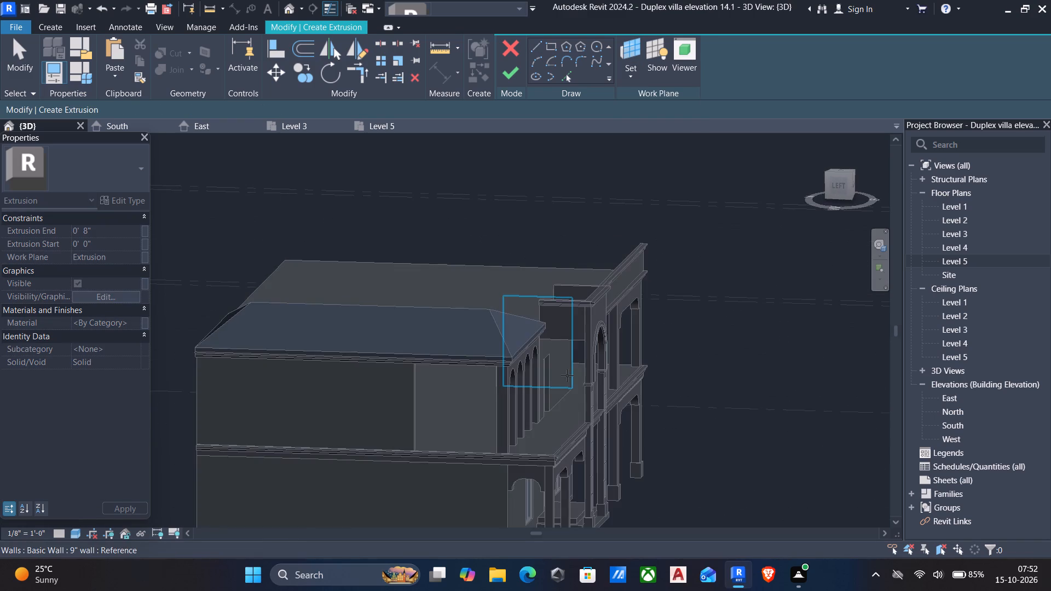
pyautogui.scroll(5, 567, 364)
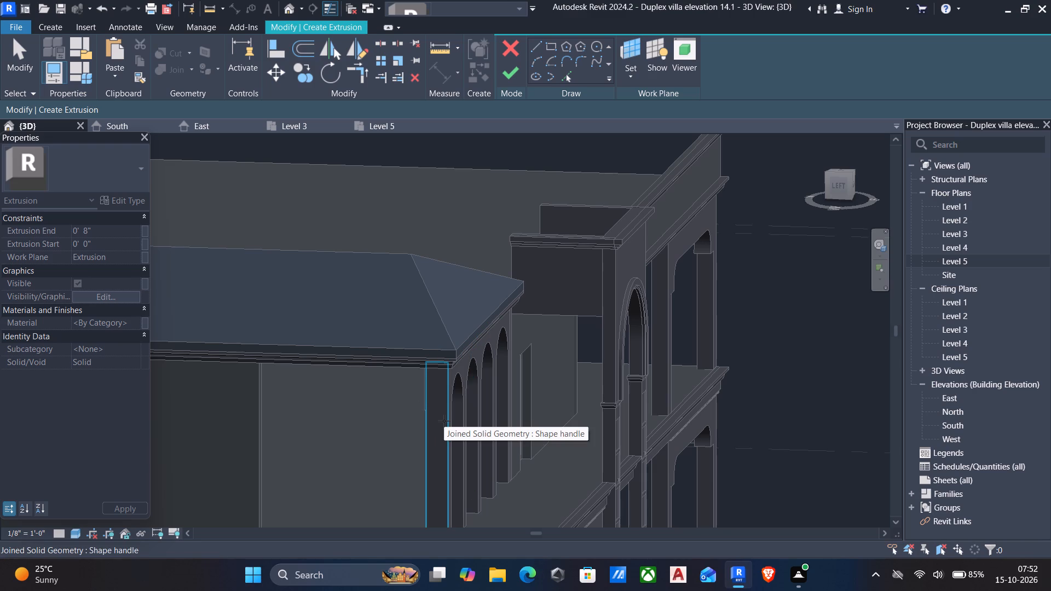
pyautogui.click(444, 421)
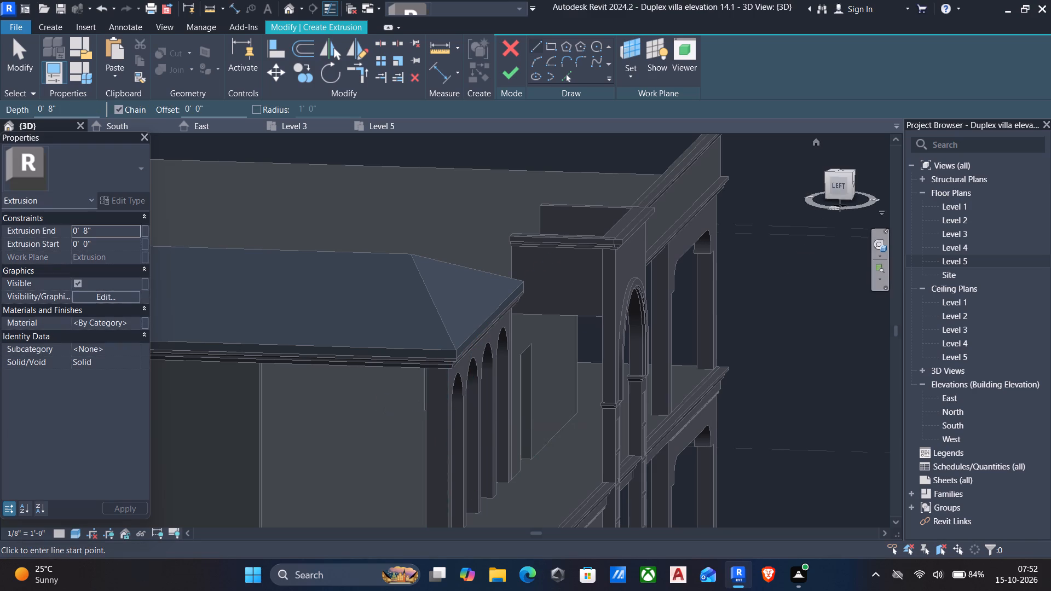
# Sketch a rectangle about 10' wide over the upper floor's left side opening, from under the eave moulding to the opening's lower corner at the pillar.
pyautogui.click(845, 187)
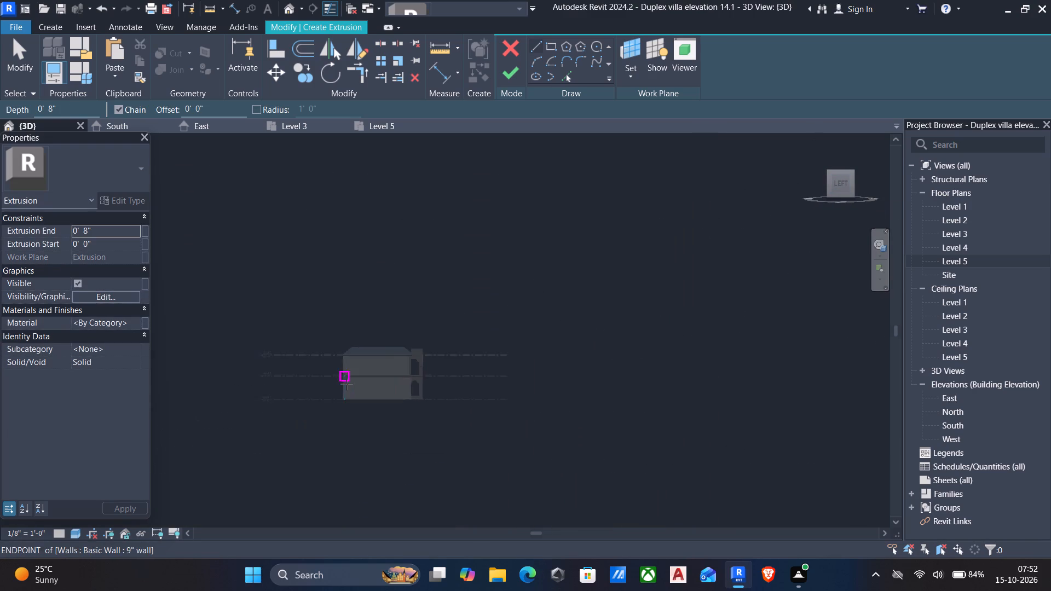
pyautogui.scroll(5, 347, 387)
pyautogui.scroll(11, 622, 243)
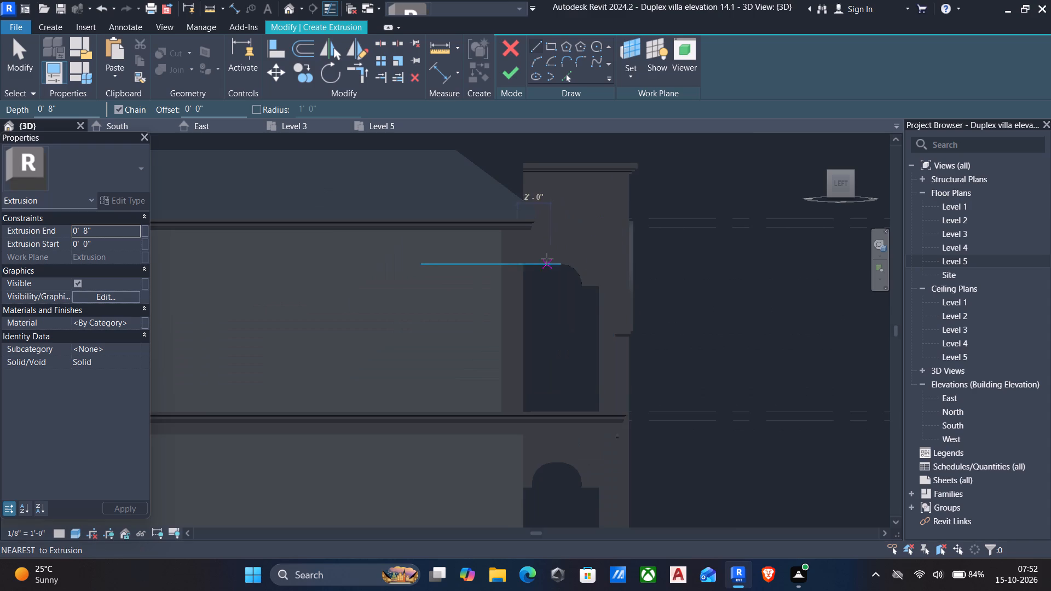
pyautogui.scroll(6, 547, 259)
pyautogui.scroll(-6, 464, 283)
pyautogui.scroll(-5, 360, 294)
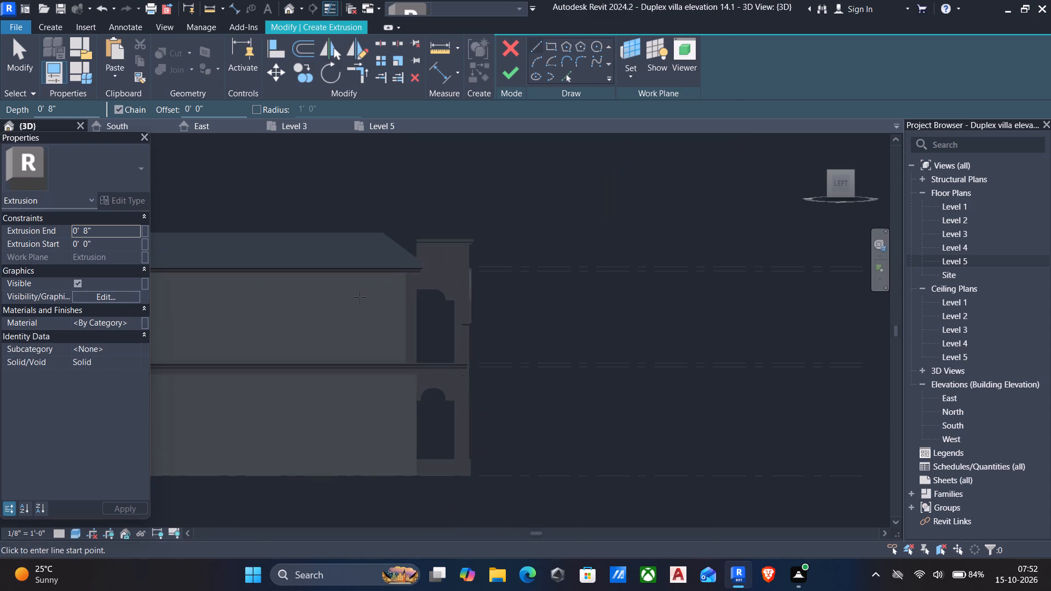
pyautogui.scroll(-3, 338, 279)
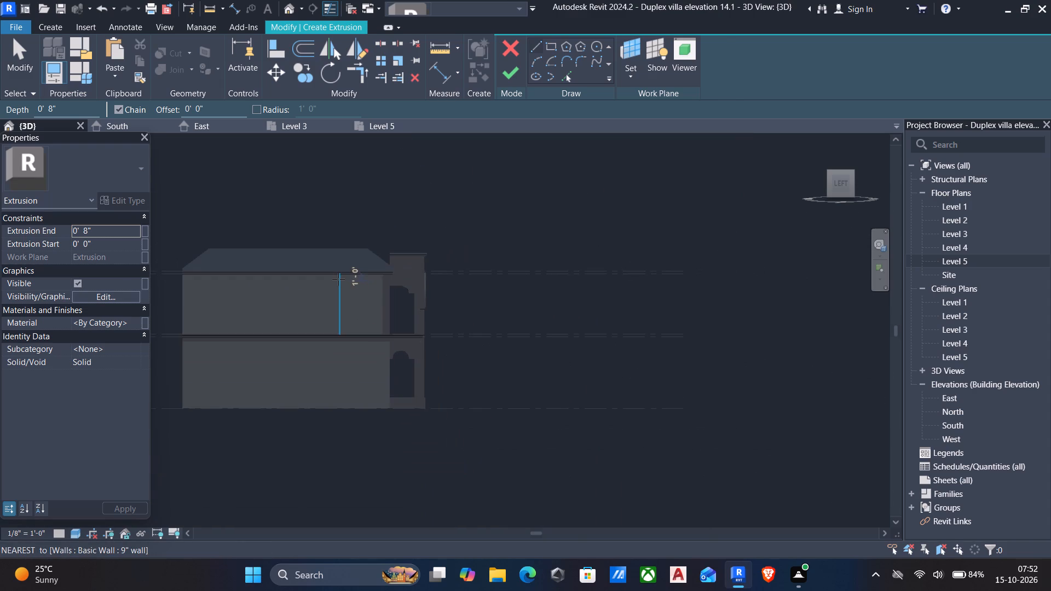
pyautogui.keyDown('shift'); pyautogui.moveTo(338, 280); pyautogui.dragTo(338, 331, button='middle'); pyautogui.keyUp('shift')
pyautogui.scroll(5, 324, 326)
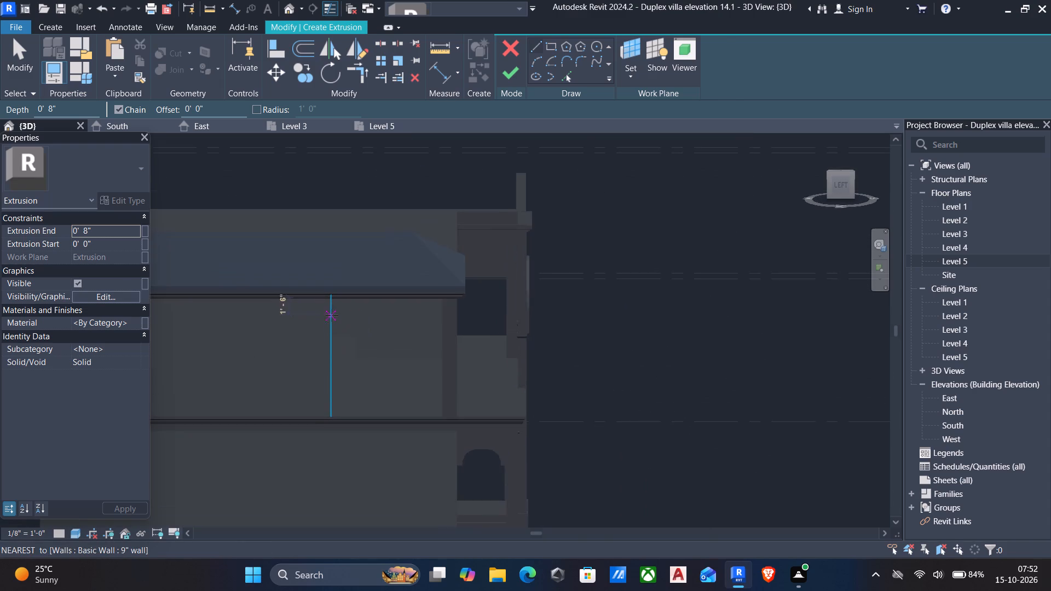
pyautogui.scroll(5, 332, 315)
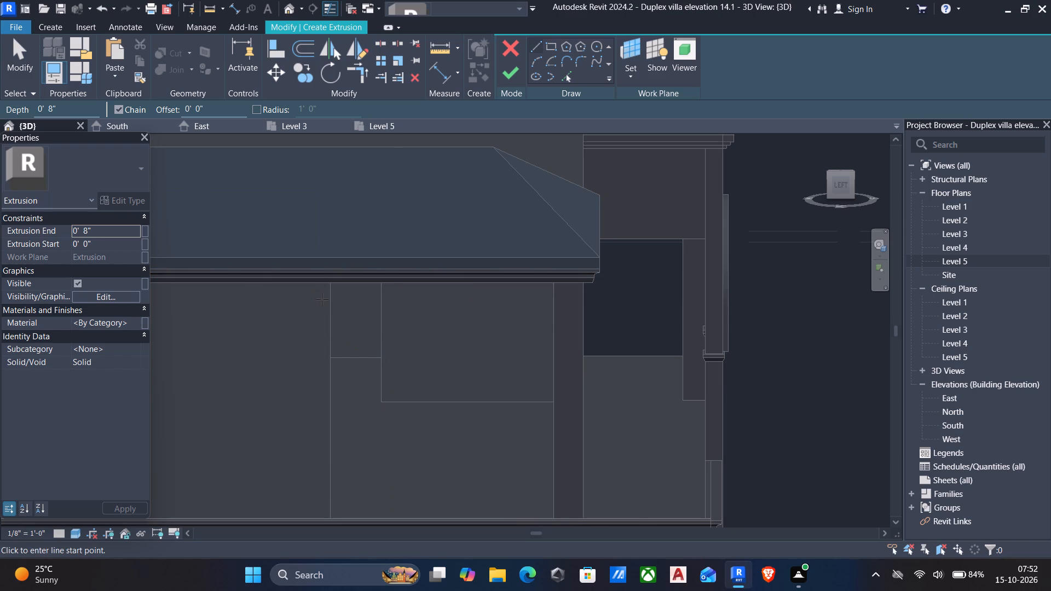
pyautogui.keyDown('shift'); pyautogui.moveTo(326, 303); pyautogui.dragTo(330, 273, button='middle'); pyautogui.keyUp('shift')
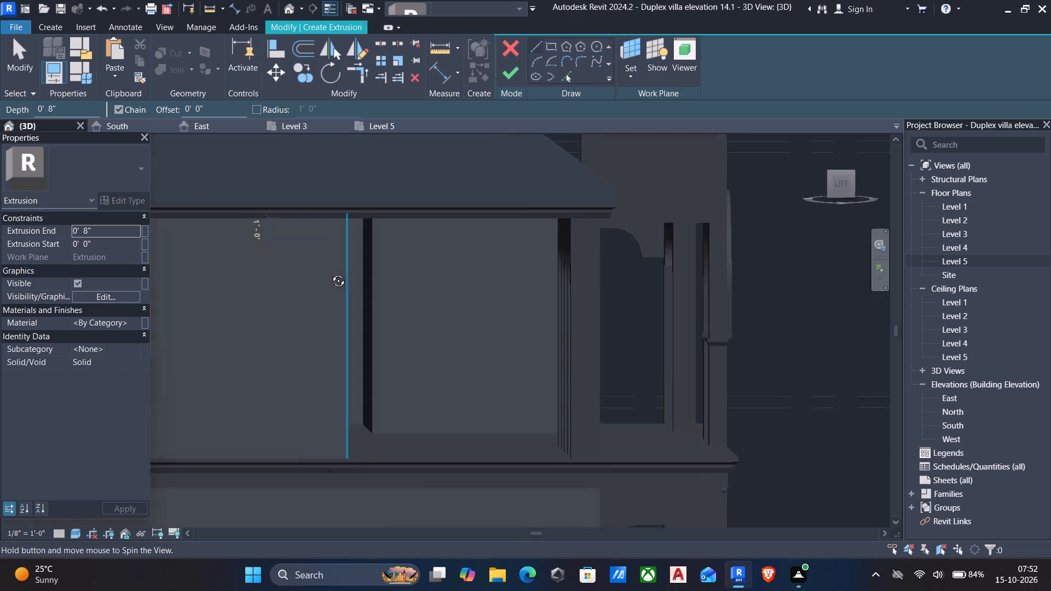
pyautogui.keyDown('shift'); pyautogui.moveTo(330, 273); pyautogui.dragTo(331, 268, button='middle'); pyautogui.keyUp('shift')
pyautogui.scroll(11, 363, 217)
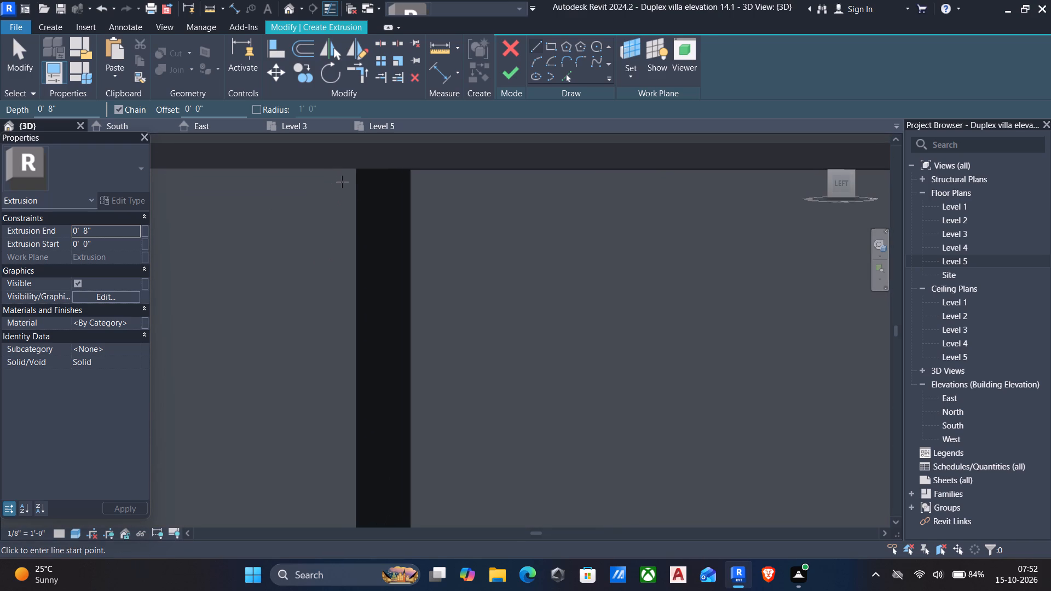
pyautogui.click(353, 173)
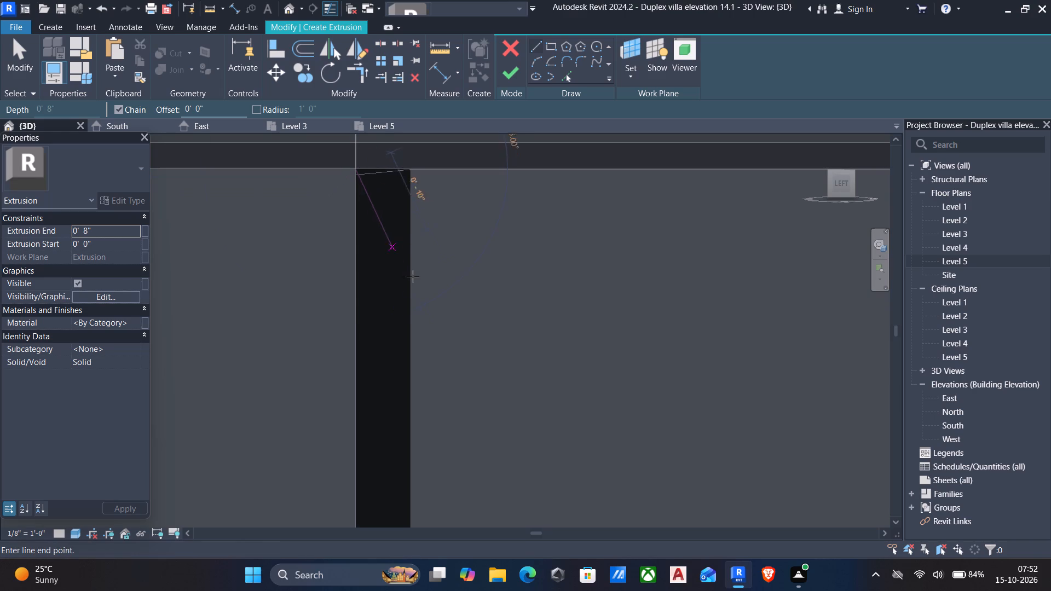
pyautogui.press('Escape')
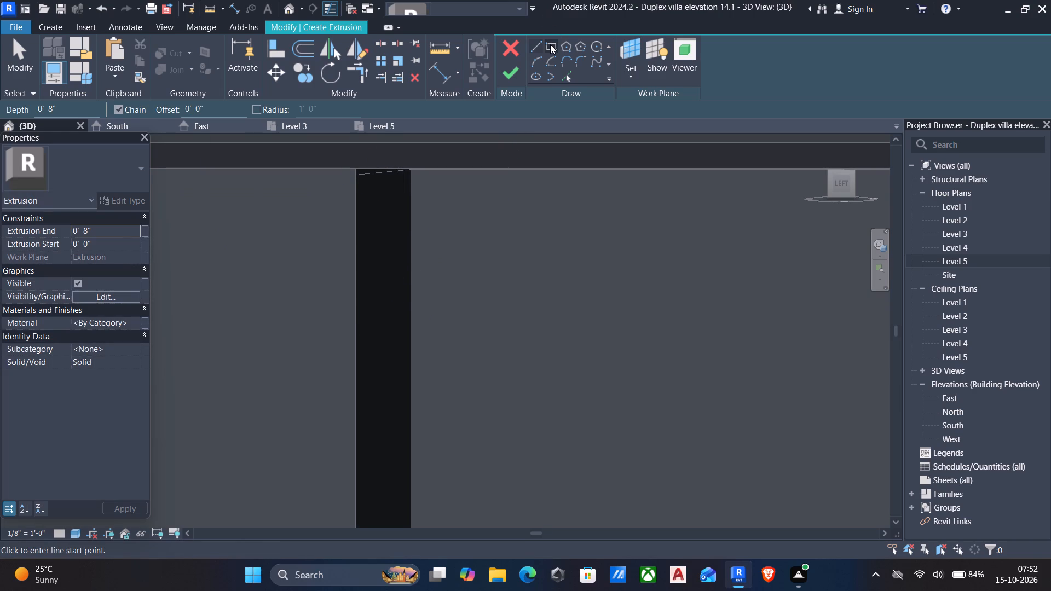
pyautogui.click(550, 44)
pyautogui.click(355, 167)
pyautogui.scroll(-5, 412, 288)
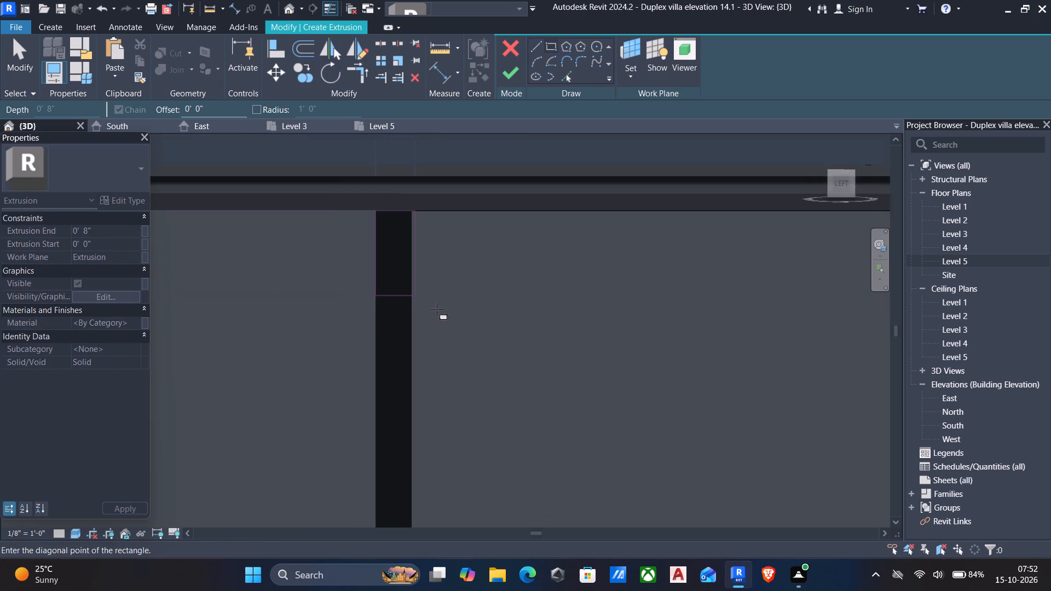
pyautogui.moveTo(444, 312); pyautogui.dragTo(371, 254, button='middle')
pyautogui.scroll(-6, 368, 288)
pyautogui.moveTo(487, 380); pyautogui.dragTo(475, 350, button='middle')
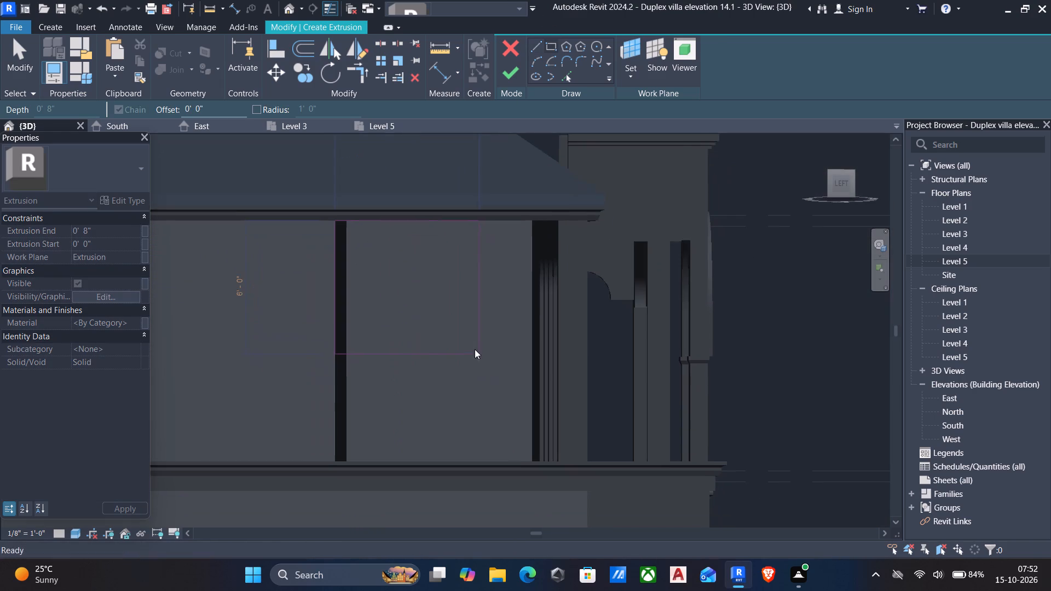
pyautogui.scroll(6, 508, 444)
pyautogui.scroll(4, 557, 474)
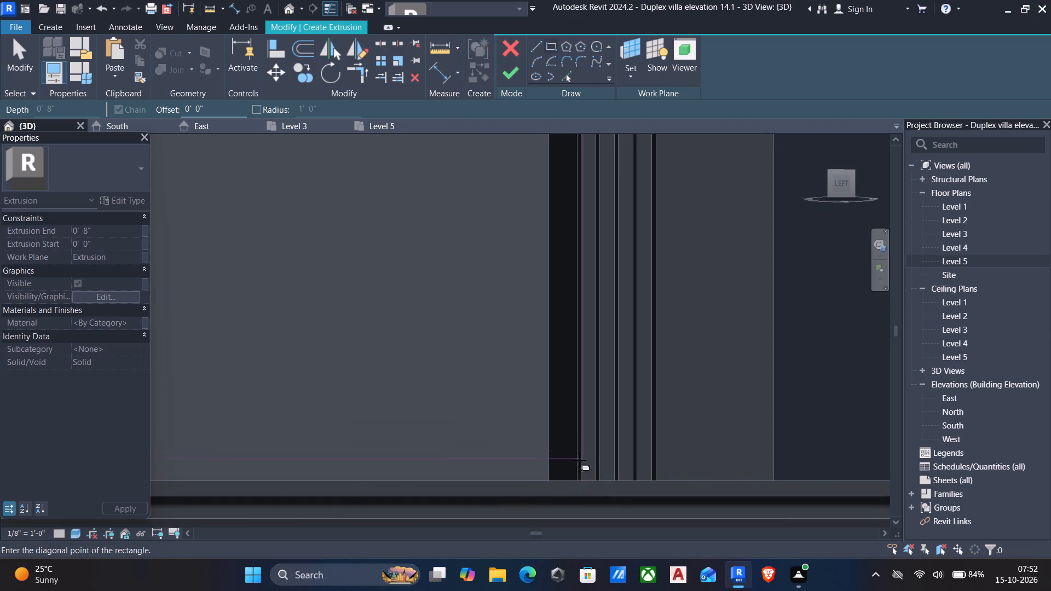
pyautogui.scroll(5, 578, 477)
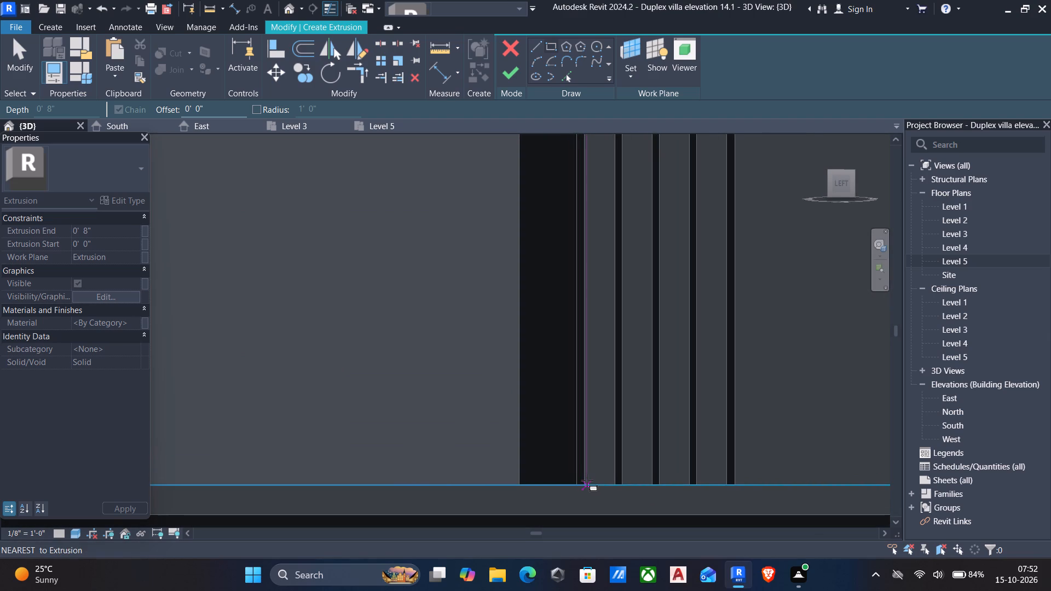
pyautogui.moveTo(587, 477); pyautogui.dragTo(570, 478, button='middle')
pyautogui.scroll(-6, 570, 473)
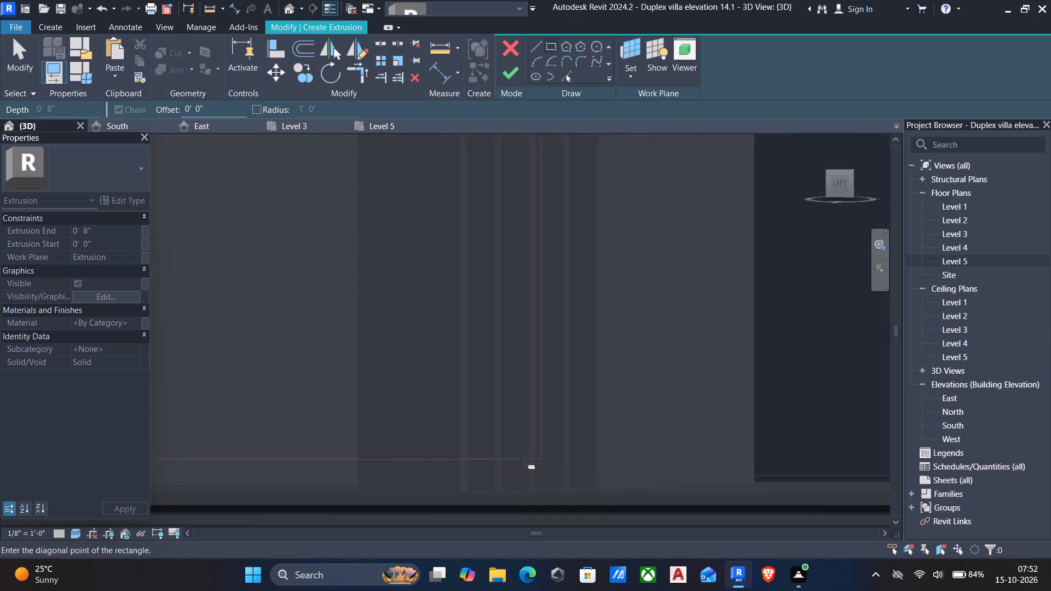
pyautogui.moveTo(406, 430); pyautogui.dragTo(436, 444, button='middle')
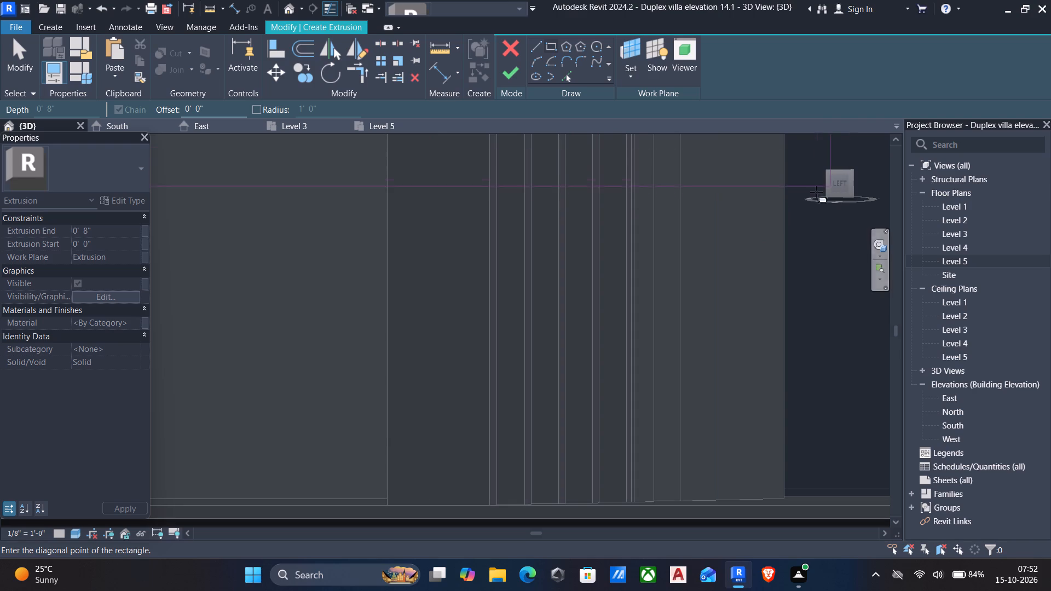
pyautogui.scroll(-5, 775, 229)
pyautogui.keyDown('shift'); pyautogui.moveTo(741, 269); pyautogui.dragTo(748, 270, button='middle'); pyautogui.keyUp('shift')
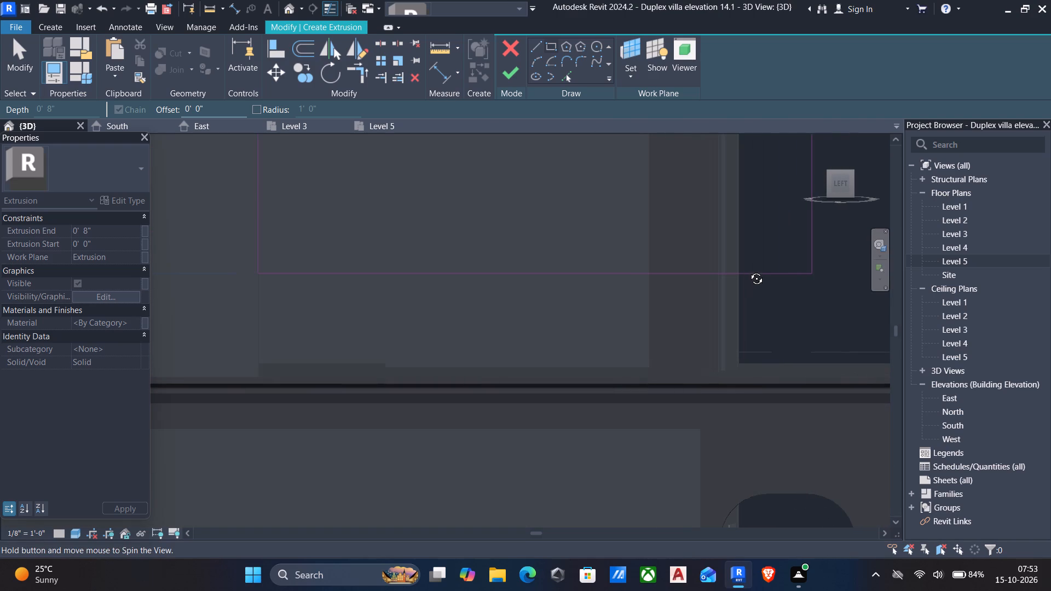
pyautogui.keyDown('shift'); pyautogui.moveTo(748, 270); pyautogui.dragTo(748, 271, button='middle'); pyautogui.keyUp('shift')
pyautogui.scroll(5, 648, 351)
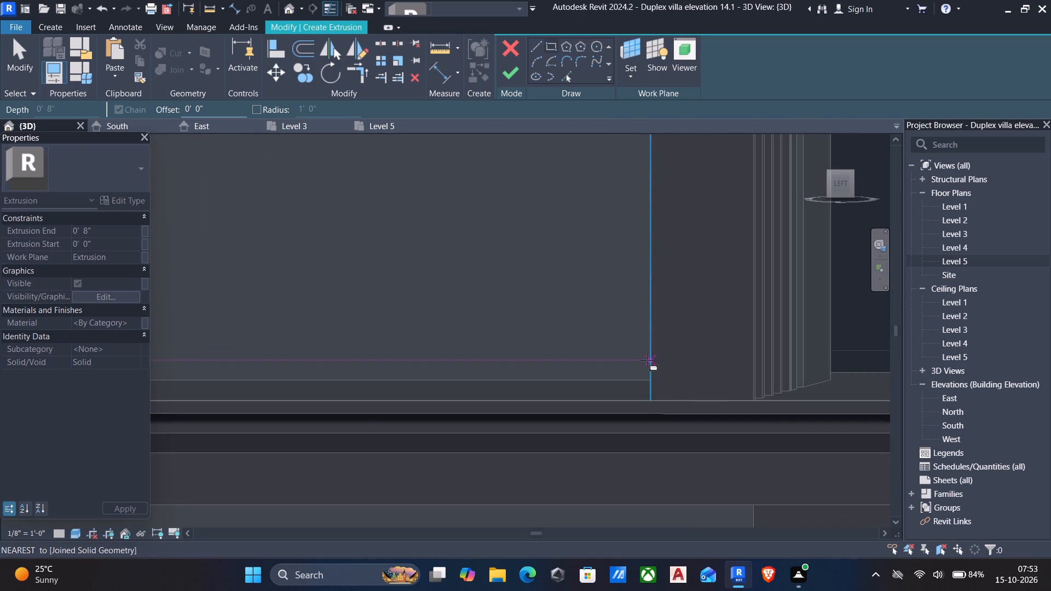
pyautogui.keyDown('shift'); pyautogui.moveTo(647, 360); pyautogui.dragTo(646, 367, button='middle'); pyautogui.keyUp('shift')
pyautogui.scroll(5, 637, 449)
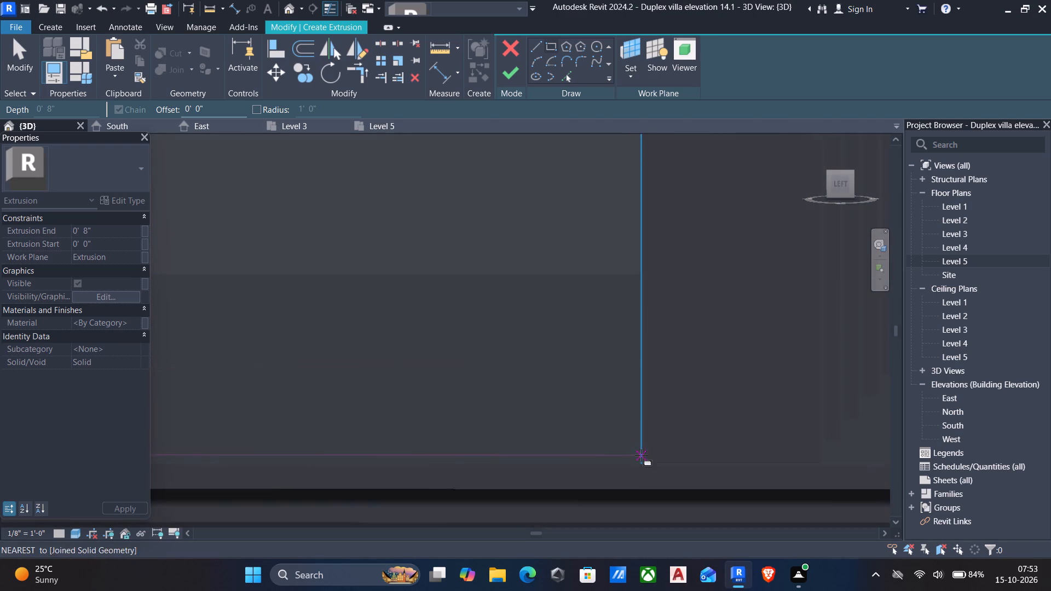
pyautogui.scroll(11, 633, 471)
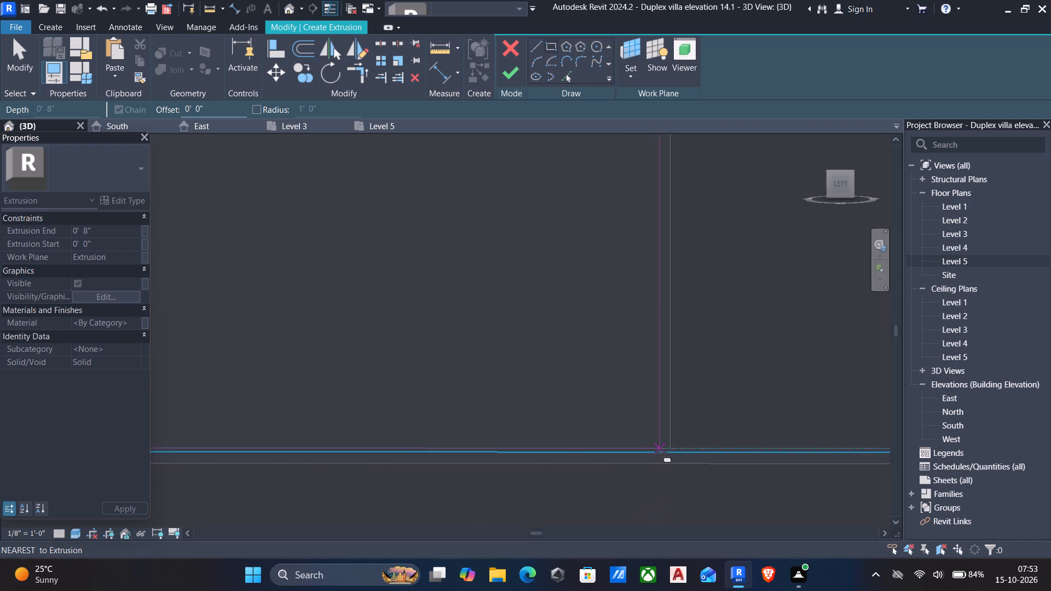
pyautogui.click(670, 448)
pyautogui.scroll(-8, 580, 297)
pyautogui.scroll(-7, 533, 283)
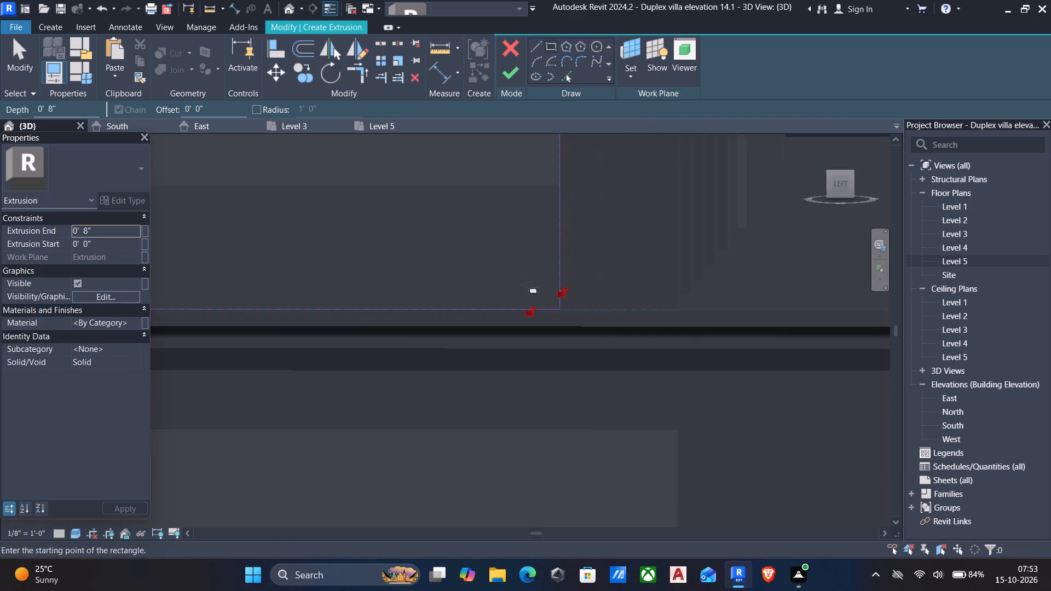
pyautogui.moveTo(507, 256); pyautogui.dragTo(581, 372, button='middle')
pyautogui.scroll(-7, 588, 387)
pyautogui.moveTo(499, 273); pyautogui.dragTo(559, 474, button='middle')
pyautogui.scroll(-5, 559, 474)
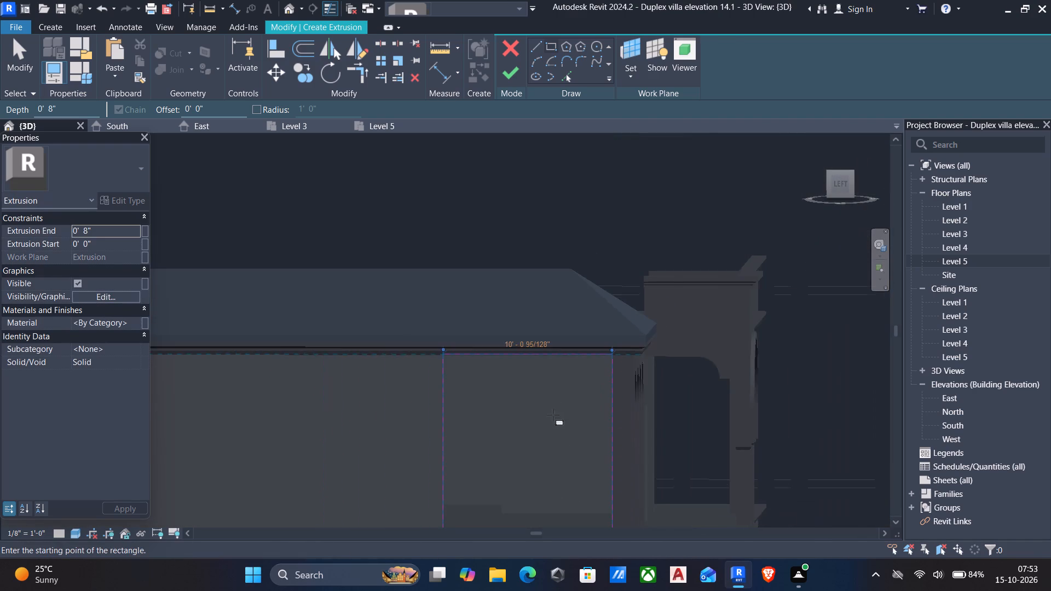
# Complete the rectangle sketch under the eave moulding as a solid extrusion with a depth of 0' 8".
pyautogui.scroll(10, 581, 354)
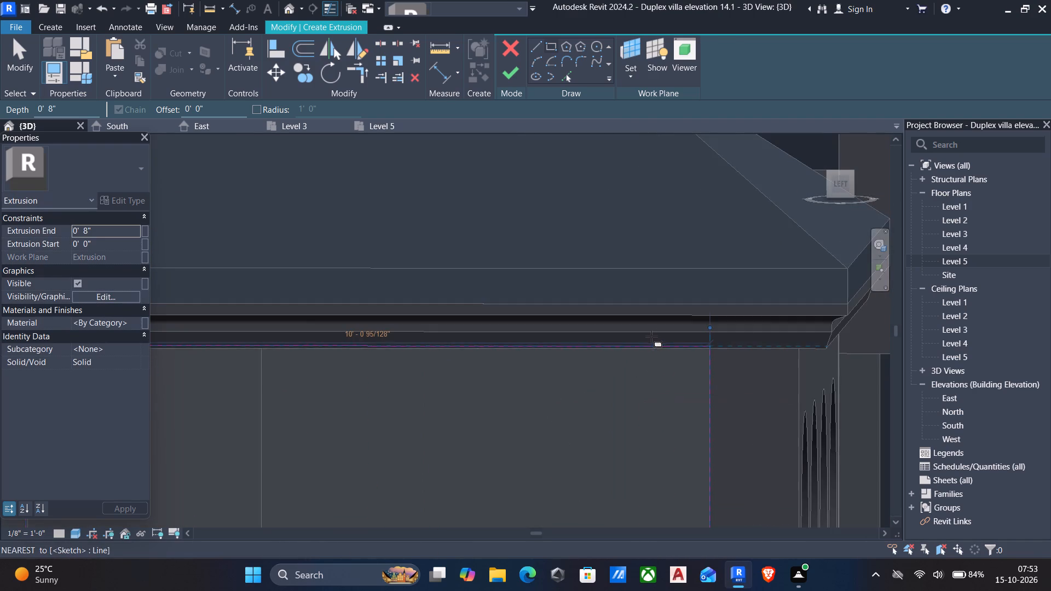
pyautogui.scroll(5, 652, 335)
pyautogui.press('Escape')
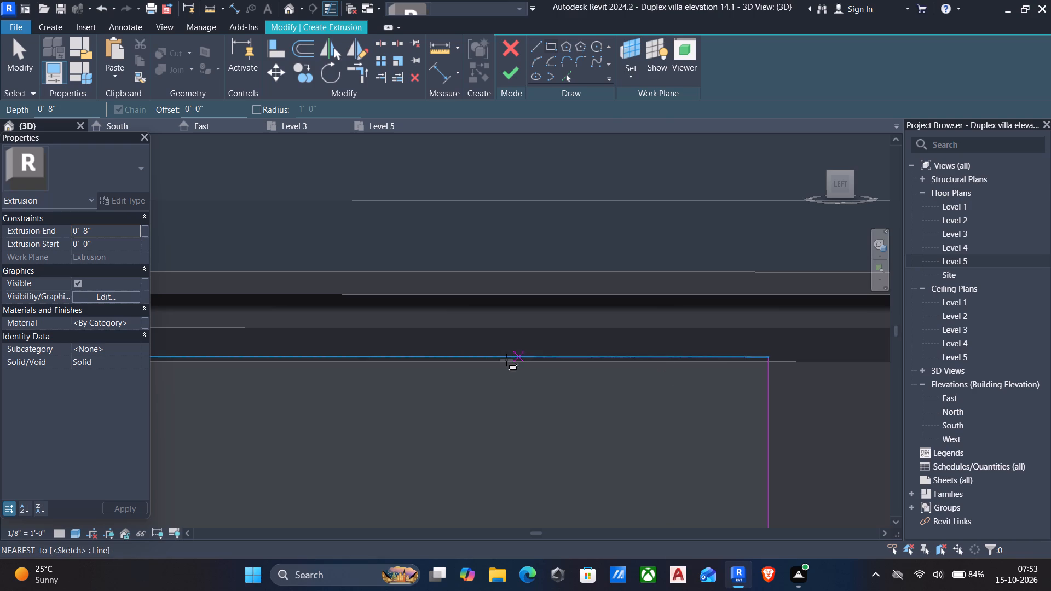
pyautogui.press('Escape')
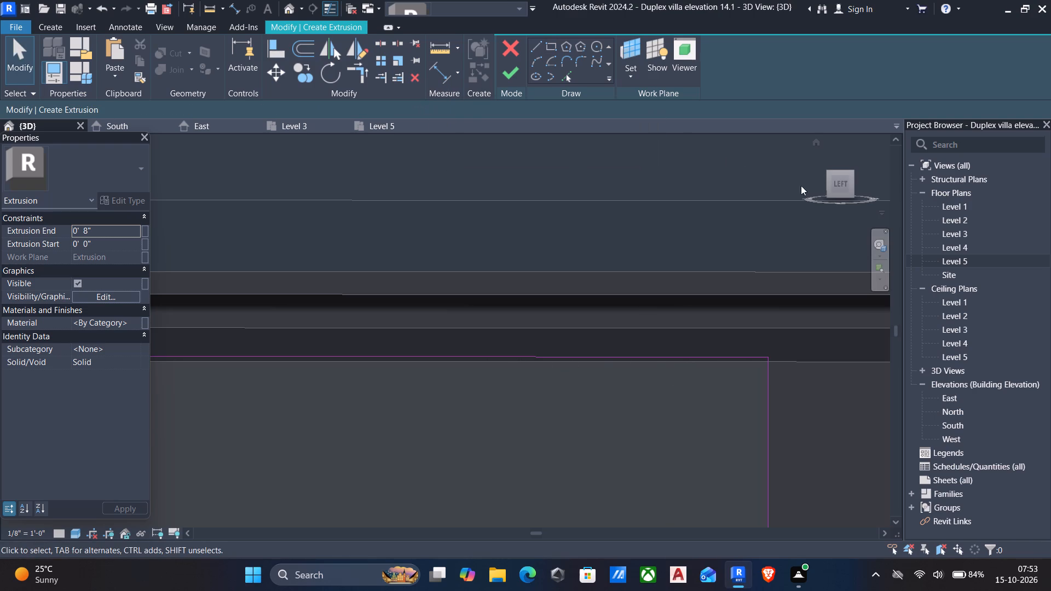
pyautogui.click(835, 183)
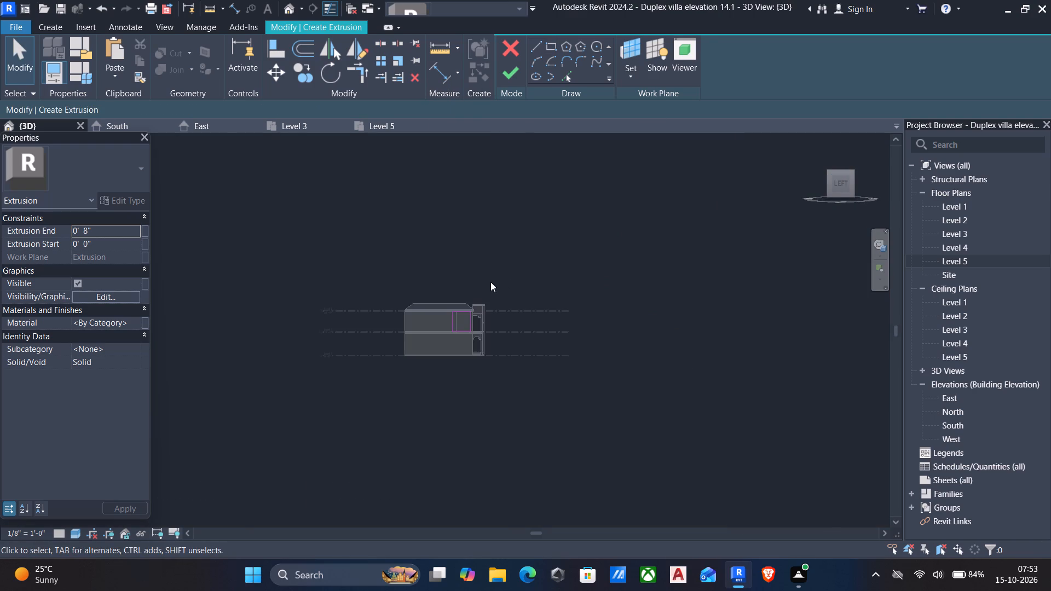
pyautogui.scroll(4, 439, 273)
pyautogui.scroll(5, 467, 393)
pyautogui.scroll(5, 505, 234)
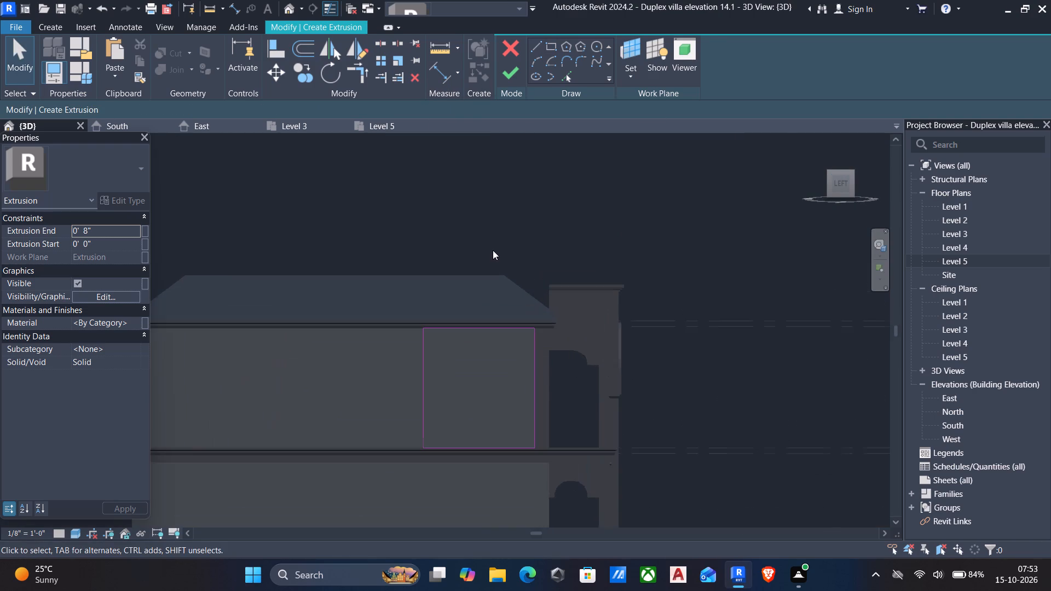
pyautogui.scroll(12, 510, 339)
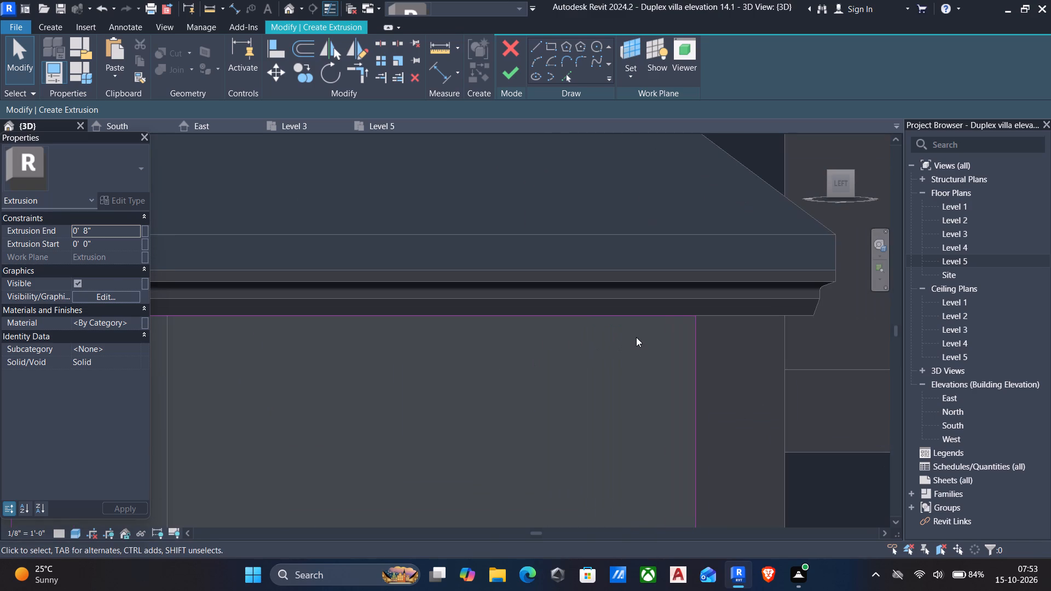
pyautogui.scroll(-5, 636, 337)
pyautogui.moveTo(545, 396); pyautogui.dragTo(578, 320, button='middle')
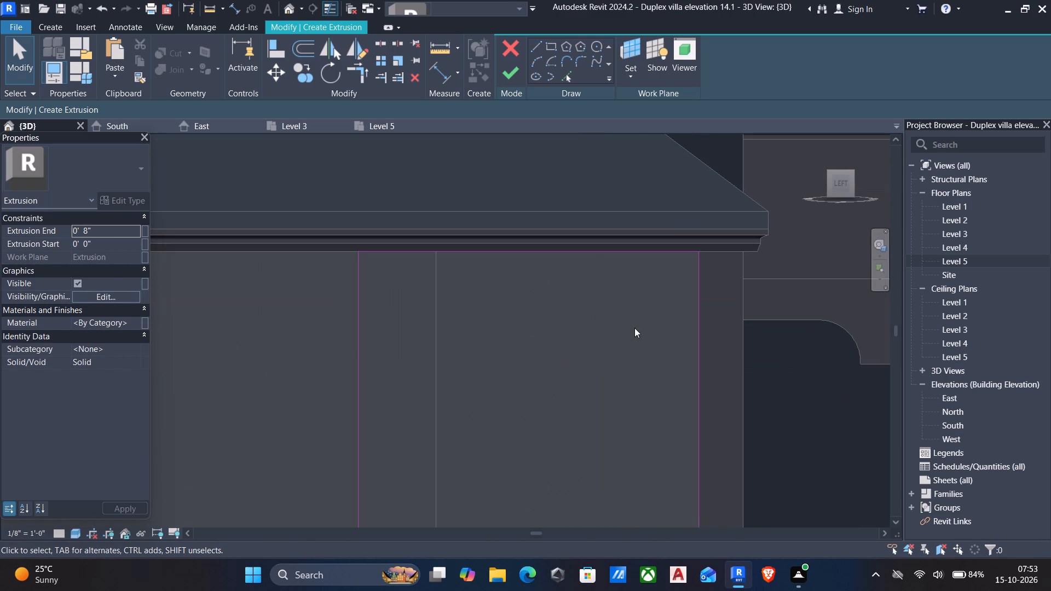
pyautogui.scroll(-5, 499, 347)
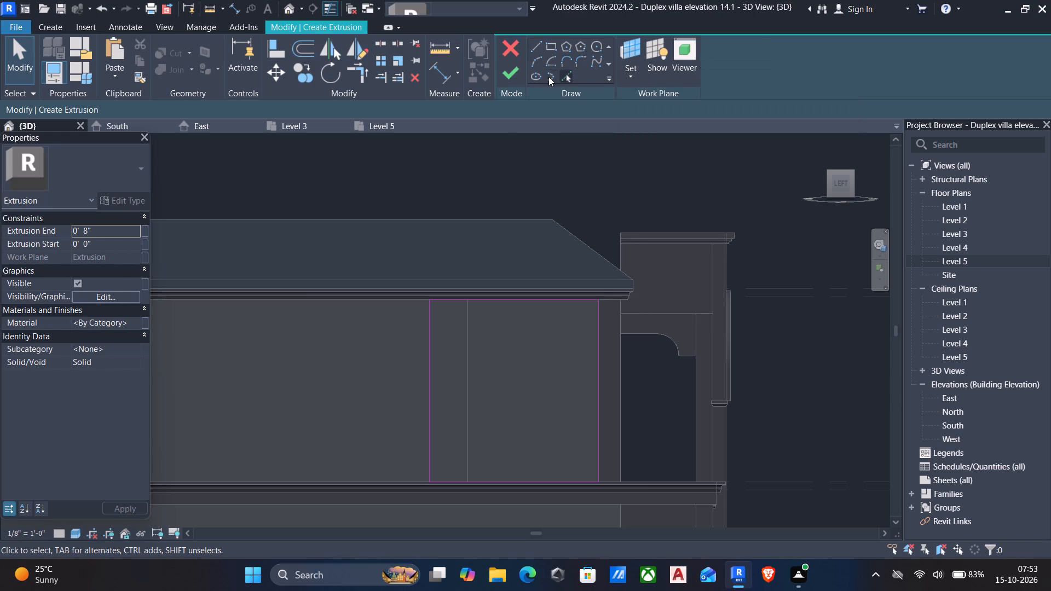
pyautogui.click(510, 76)
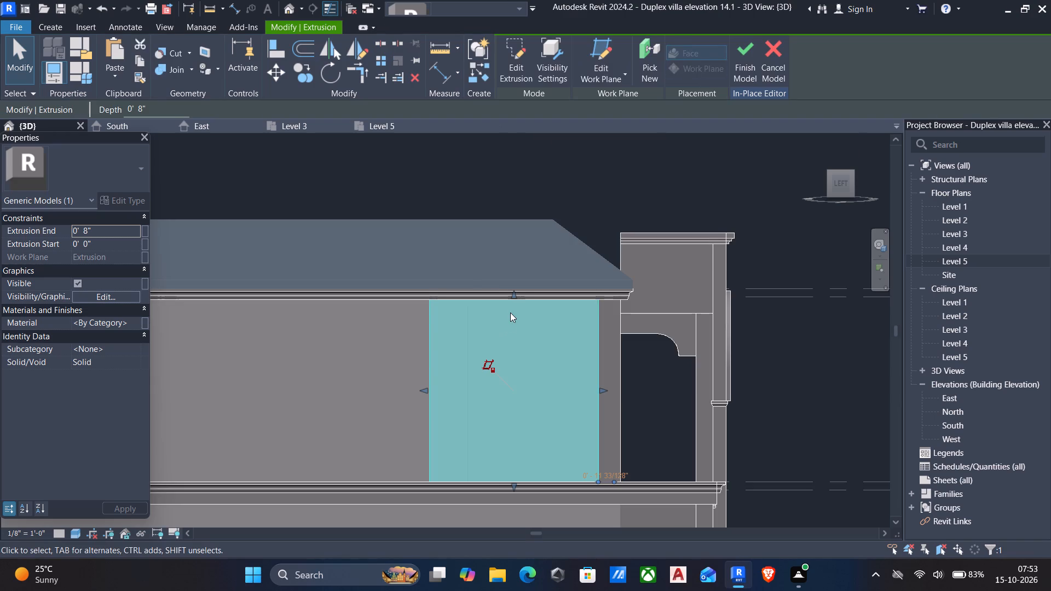
# Stretch the side extrusion's inner face into the arcade to an Extrusion Start of -0' 9", for a depth of 1' 5".
pyautogui.scroll(-2, 486, 315)
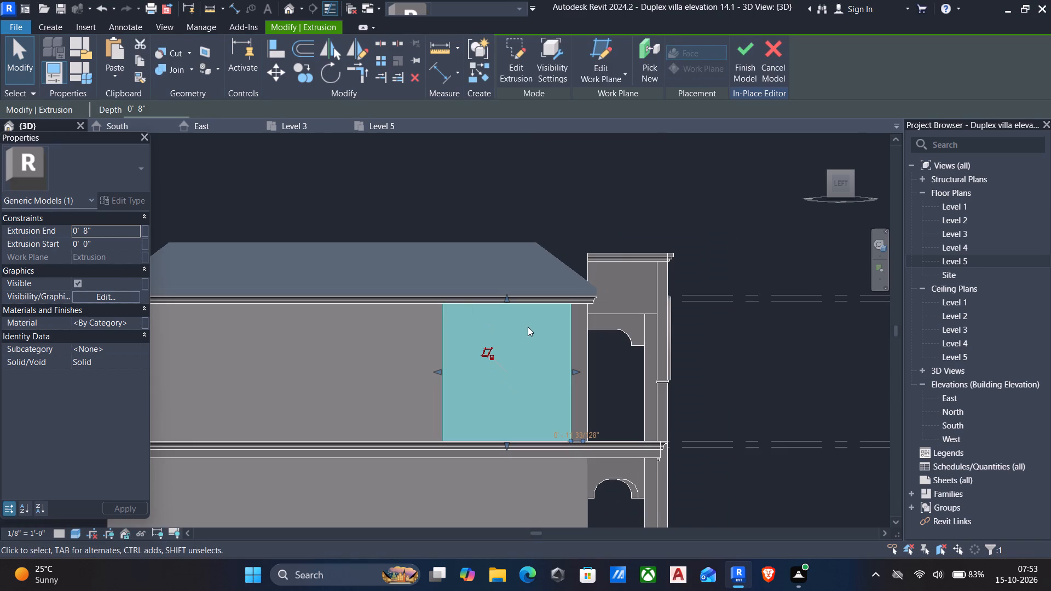
pyautogui.keyDown('shift'); pyautogui.moveTo(527, 327); pyautogui.dragTo(339, 379, button='middle'); pyautogui.keyUp('shift')
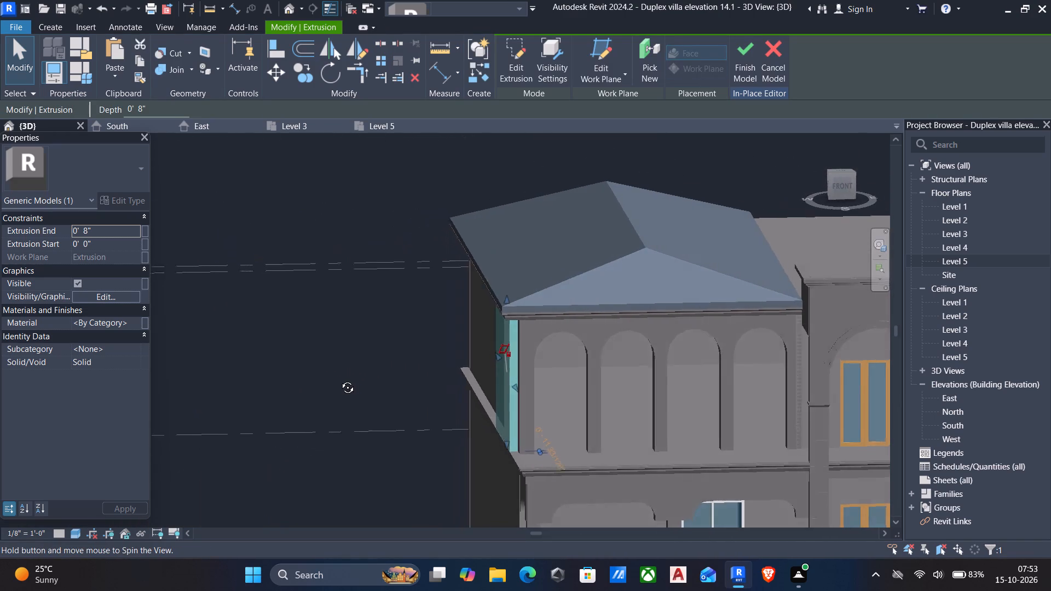
pyautogui.keyDown('shift'); pyautogui.moveTo(339, 379); pyautogui.dragTo(333, 355, button='middle'); pyautogui.keyUp('shift')
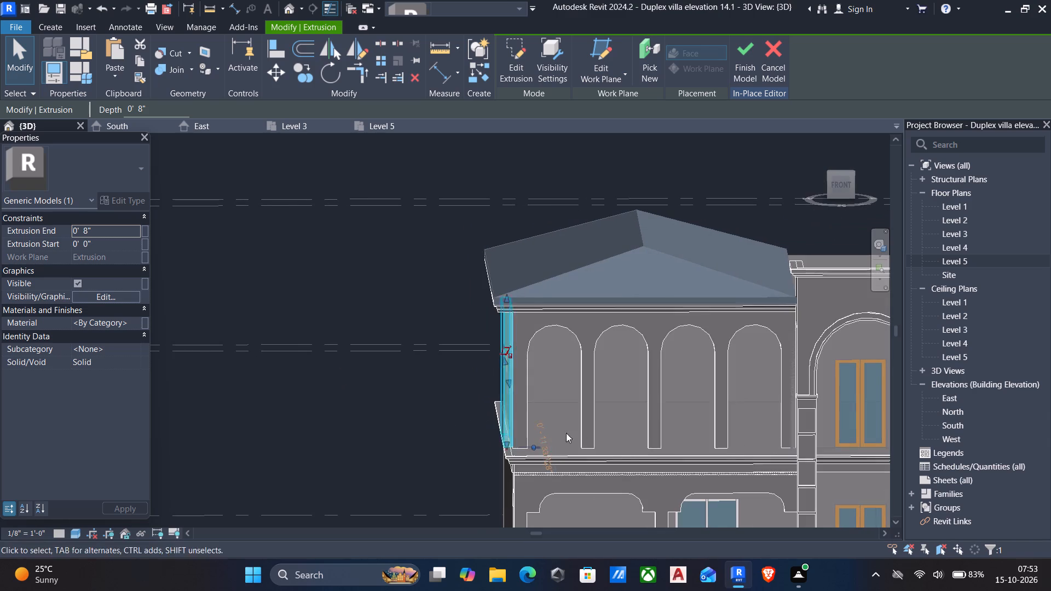
pyautogui.scroll(4, 592, 438)
pyautogui.press('Escape')
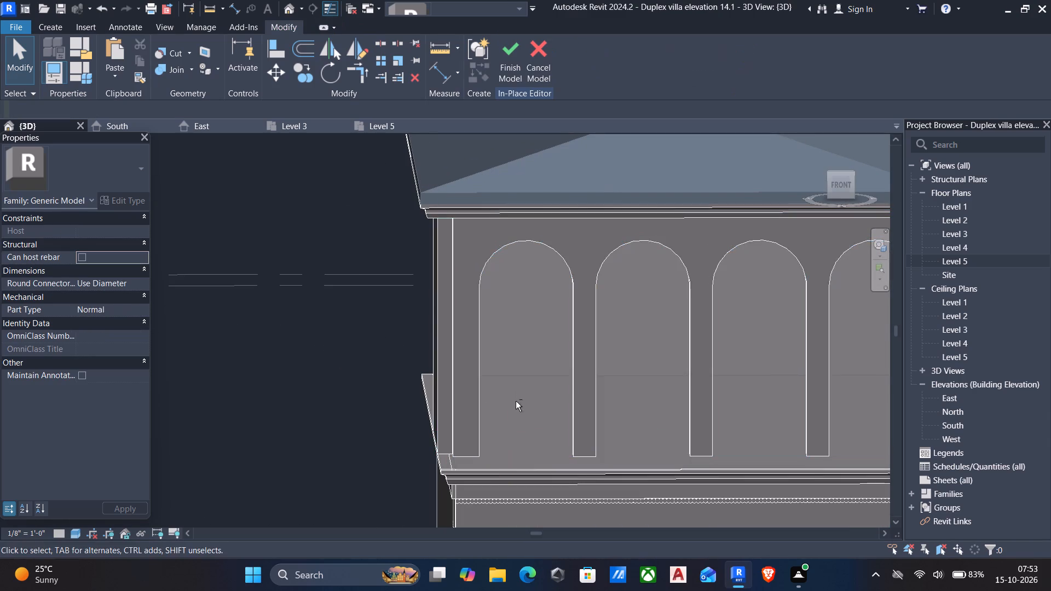
pyautogui.keyDown('shift'); pyautogui.moveTo(516, 401); pyautogui.dragTo(510, 393, button='middle'); pyautogui.keyUp('shift')
pyautogui.scroll(5, 444, 354)
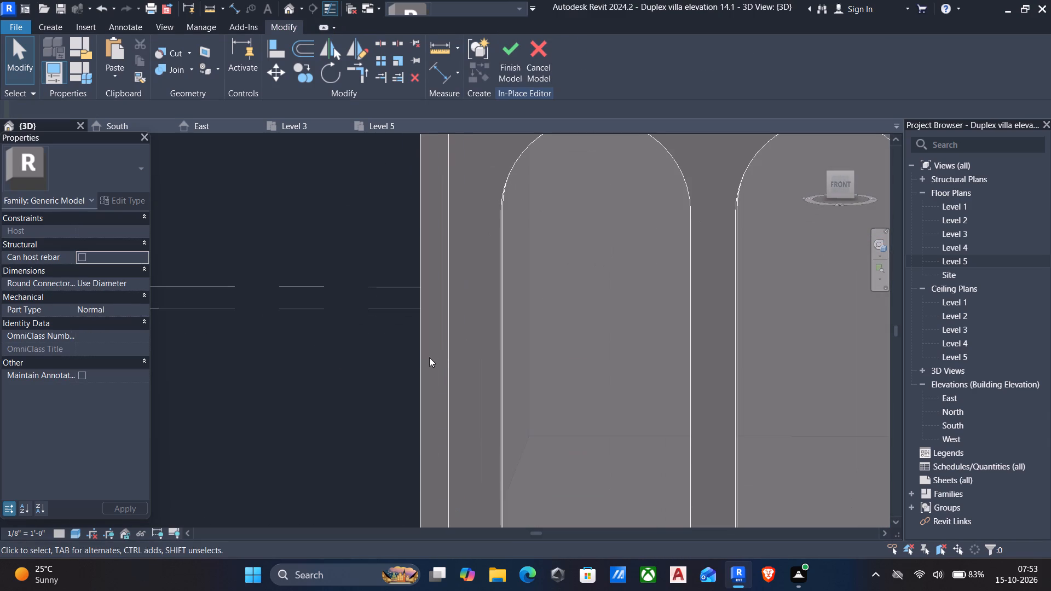
pyautogui.click(419, 362)
pyautogui.keyDown('shift'); pyautogui.moveTo(447, 352); pyautogui.dragTo(461, 340, button='middle'); pyautogui.keyUp('shift')
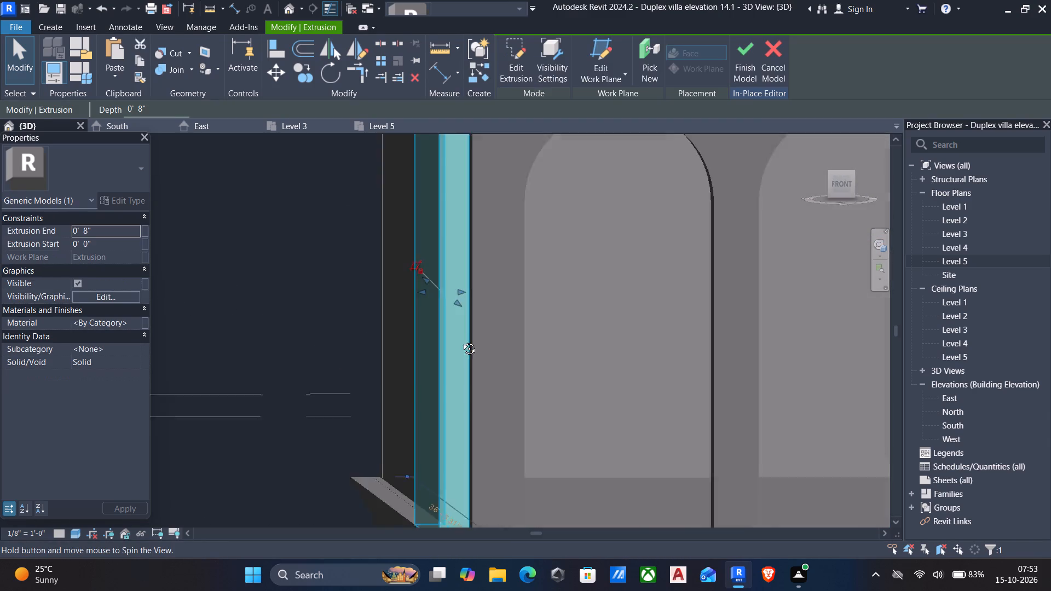
pyautogui.keyDown('shift'); pyautogui.moveTo(461, 340); pyautogui.dragTo(453, 341, button='middle'); pyautogui.keyUp('shift')
pyautogui.keyDown('shift'); pyautogui.moveTo(489, 354); pyautogui.dragTo(467, 364, button='middle'); pyautogui.keyUp('shift')
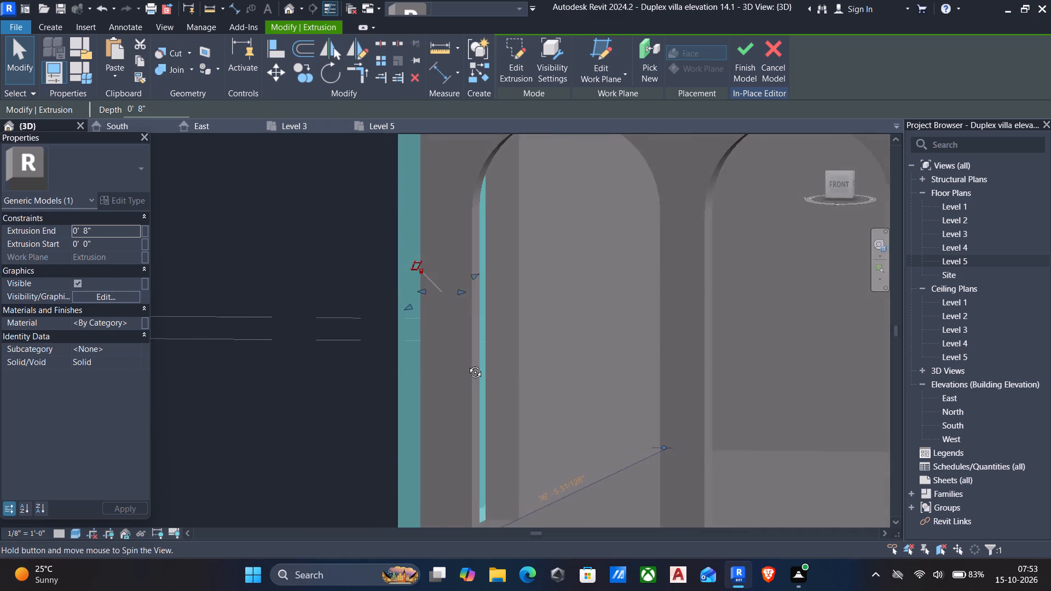
pyautogui.keyDown('shift'); pyautogui.moveTo(467, 364); pyautogui.dragTo(455, 372, button='middle'); pyautogui.keyUp('shift')
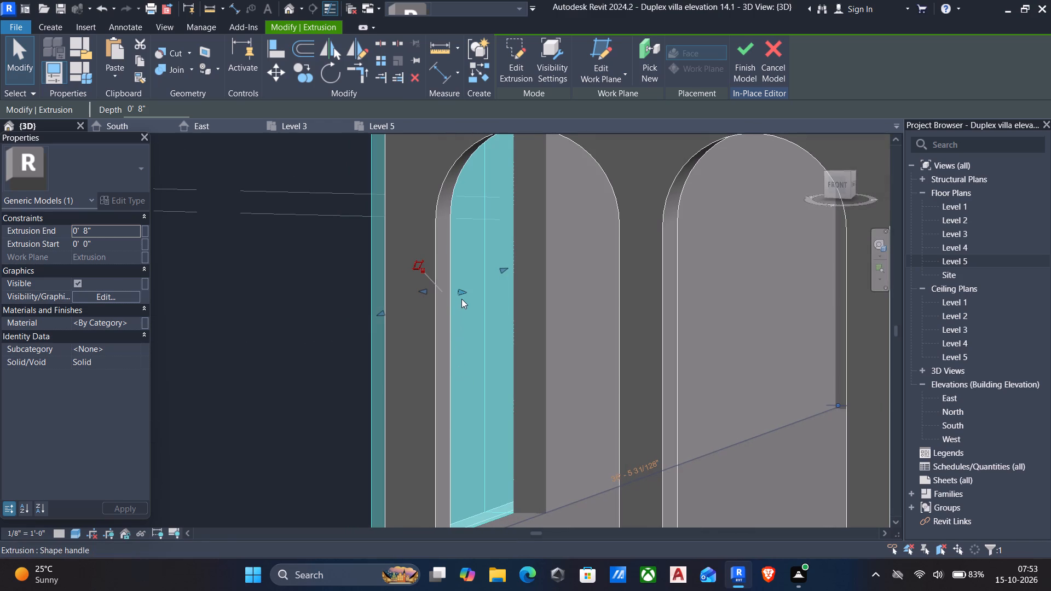
pyautogui.moveTo(461, 287); pyautogui.dragTo(490, 299)
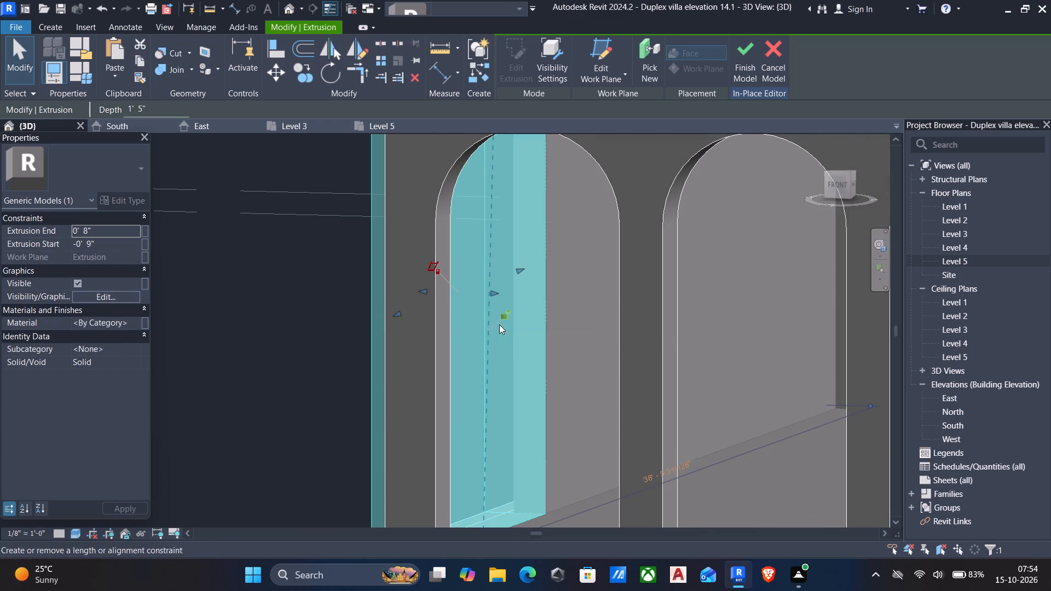
# Pull the side extrusion's outer face slightly inward, closer to the arcade corner pillar's side face.
pyautogui.scroll(-2, 499, 327)
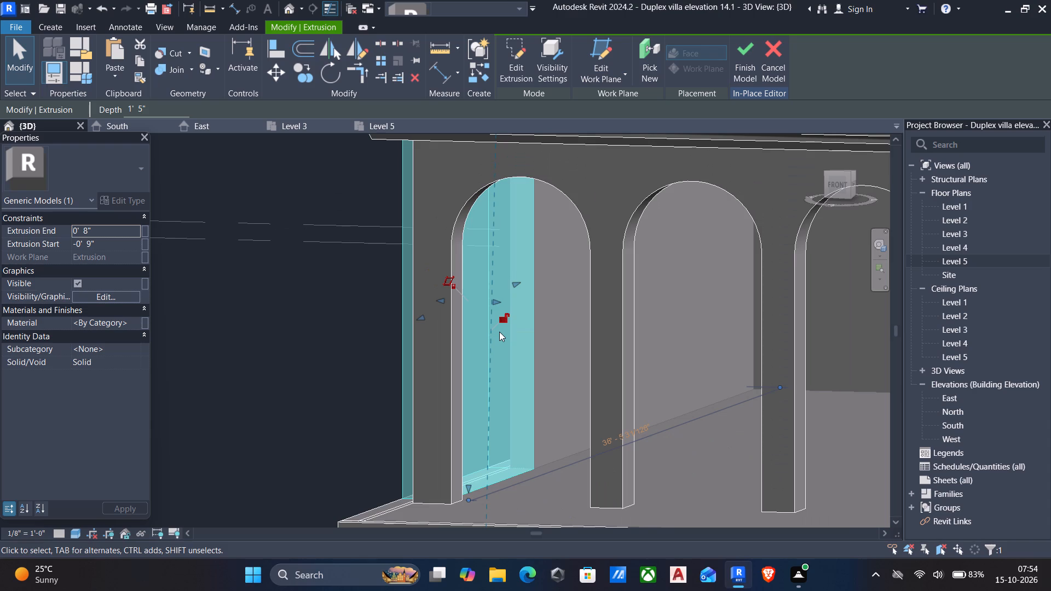
pyautogui.scroll(-5, 499, 332)
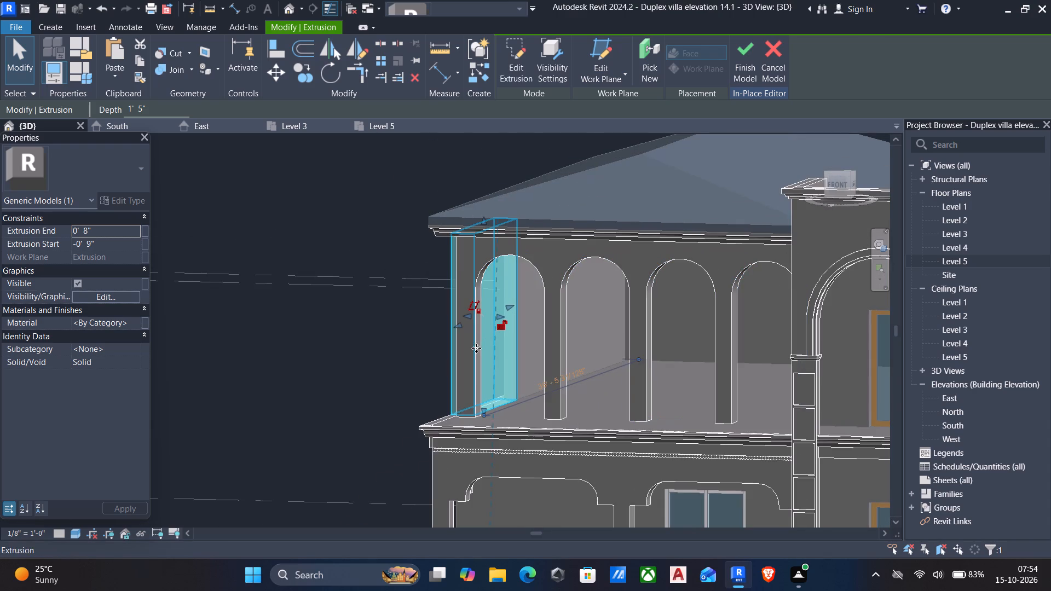
pyautogui.keyDown('shift'); pyautogui.moveTo(476, 348); pyautogui.dragTo(515, 337, button='middle'); pyautogui.keyUp('shift')
pyautogui.scroll(4, 459, 310)
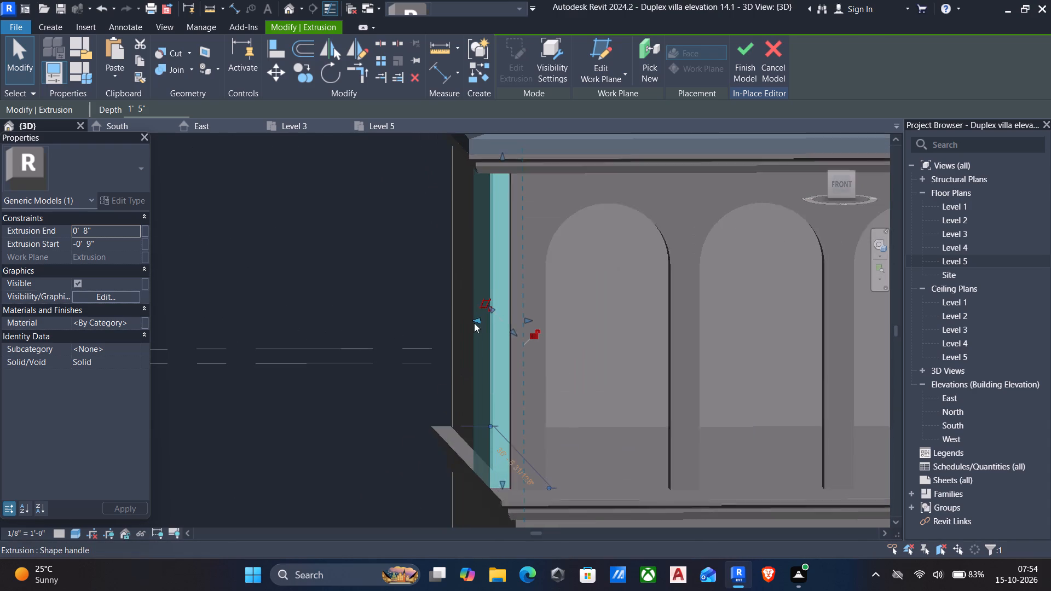
pyautogui.moveTo(473, 321); pyautogui.dragTo(480, 318)
pyautogui.press('Escape')
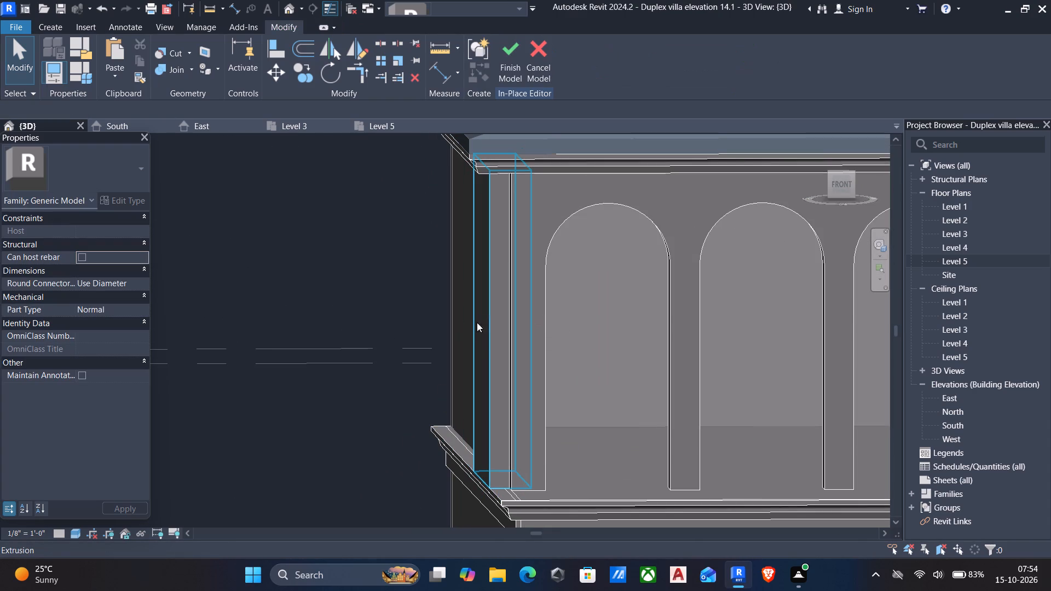
pyautogui.click(485, 345)
pyautogui.moveTo(477, 322); pyautogui.dragTo(489, 321)
pyautogui.press('Escape')
pyautogui.scroll(1, 463, 348)
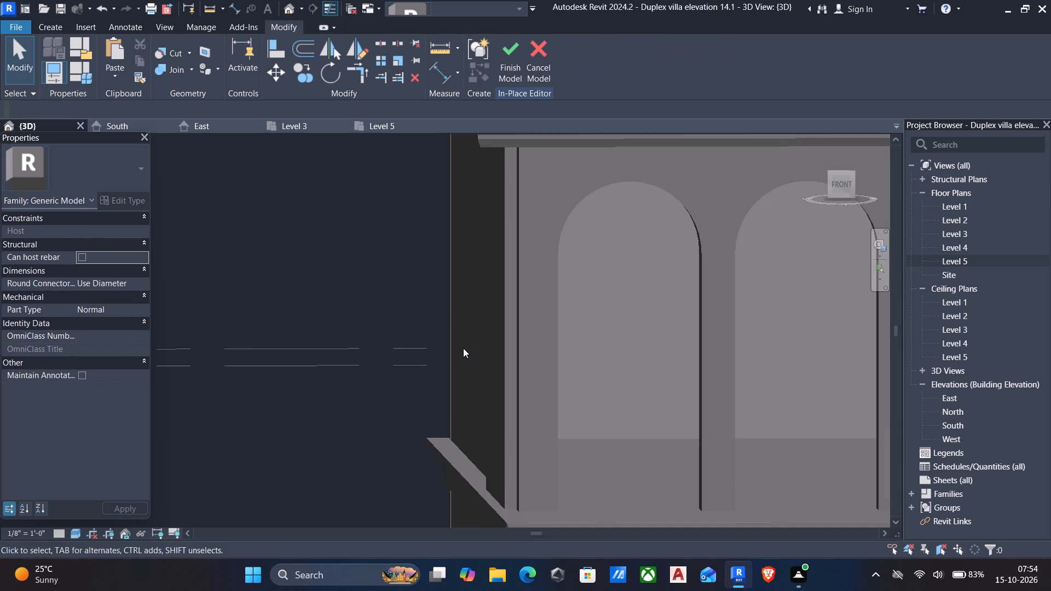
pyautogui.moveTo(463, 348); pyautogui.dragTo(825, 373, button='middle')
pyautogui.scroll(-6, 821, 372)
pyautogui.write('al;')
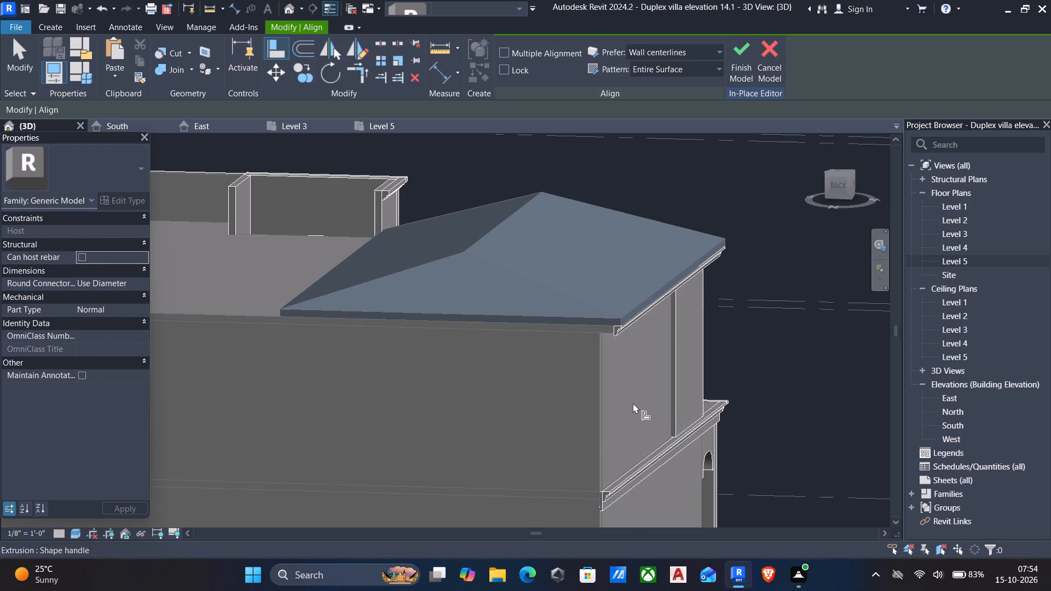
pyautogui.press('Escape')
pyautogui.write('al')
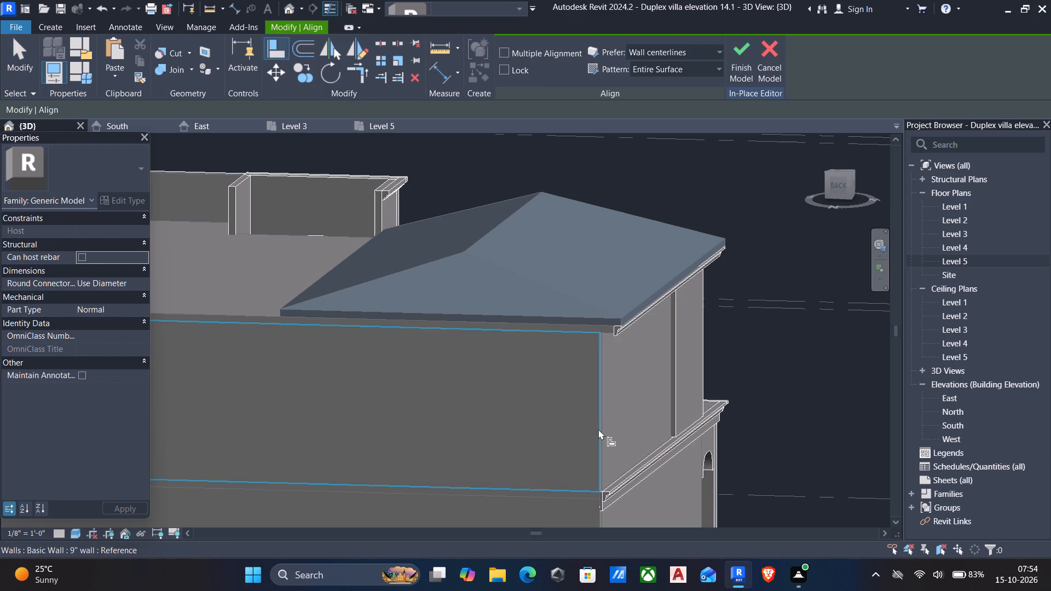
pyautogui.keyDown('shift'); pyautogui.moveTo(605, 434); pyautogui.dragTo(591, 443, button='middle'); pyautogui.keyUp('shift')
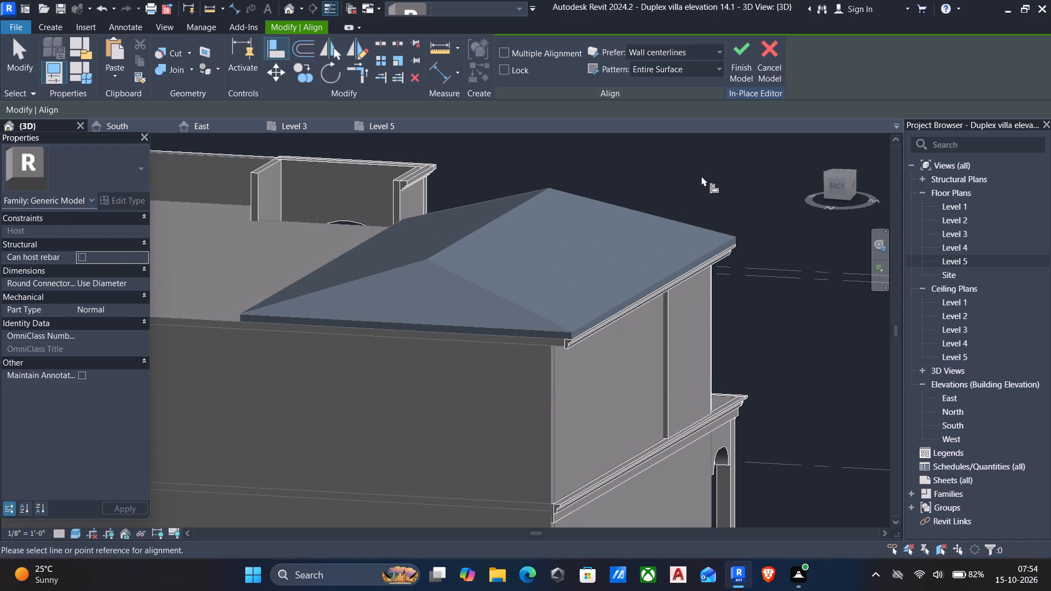
# Finish the in-place generic model containing the side opening's extrusion.
pyautogui.click(750, 45)
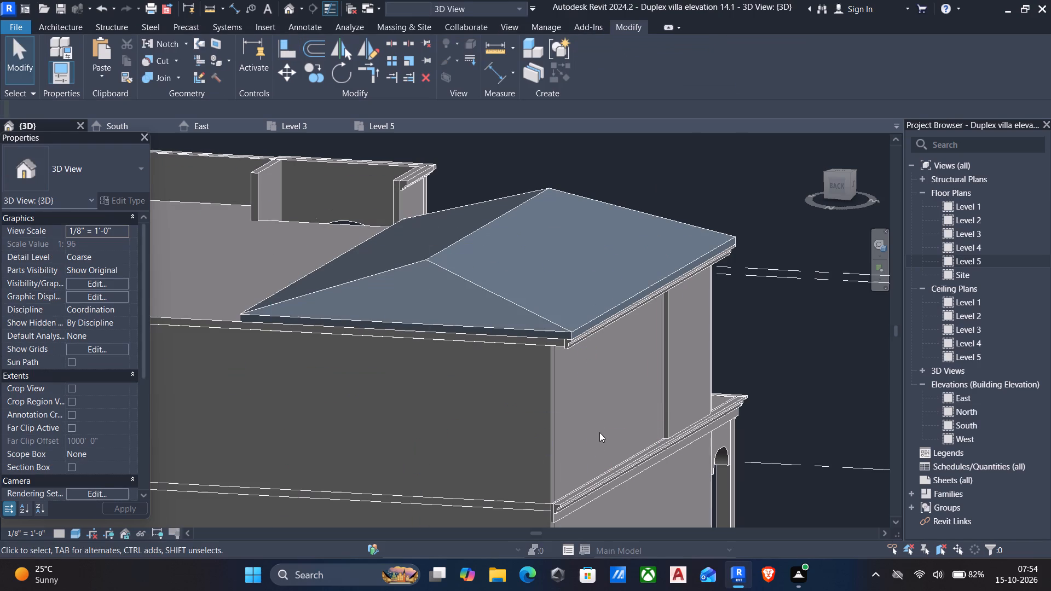
# Align the side extrusion's outer face with the outer face of the adjoining upper-floor 9" side wall.
pyautogui.press('a')
pyautogui.press('l')
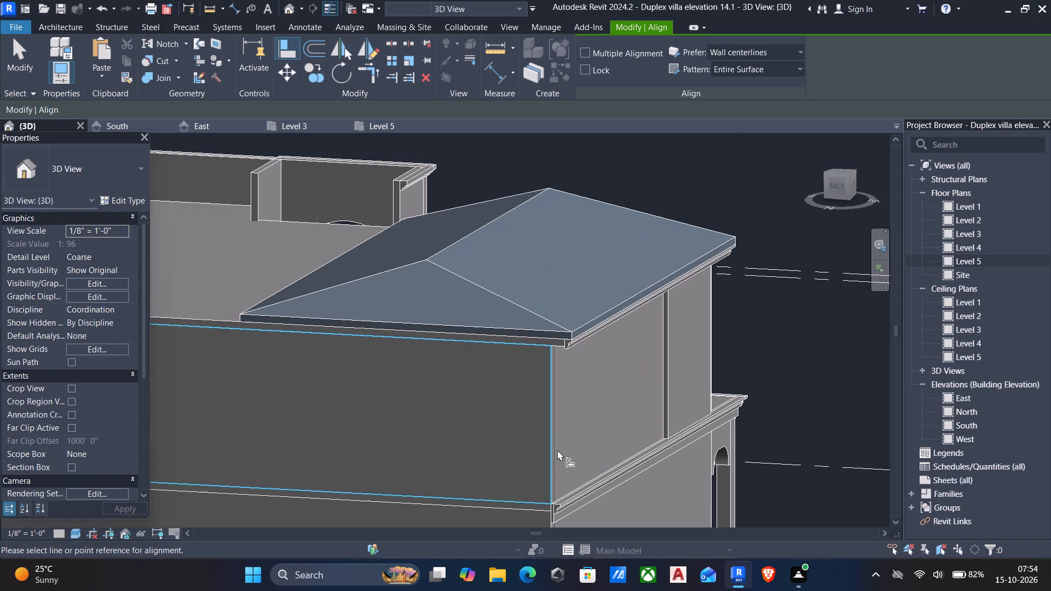
pyautogui.click(557, 449)
pyautogui.press('Escape')
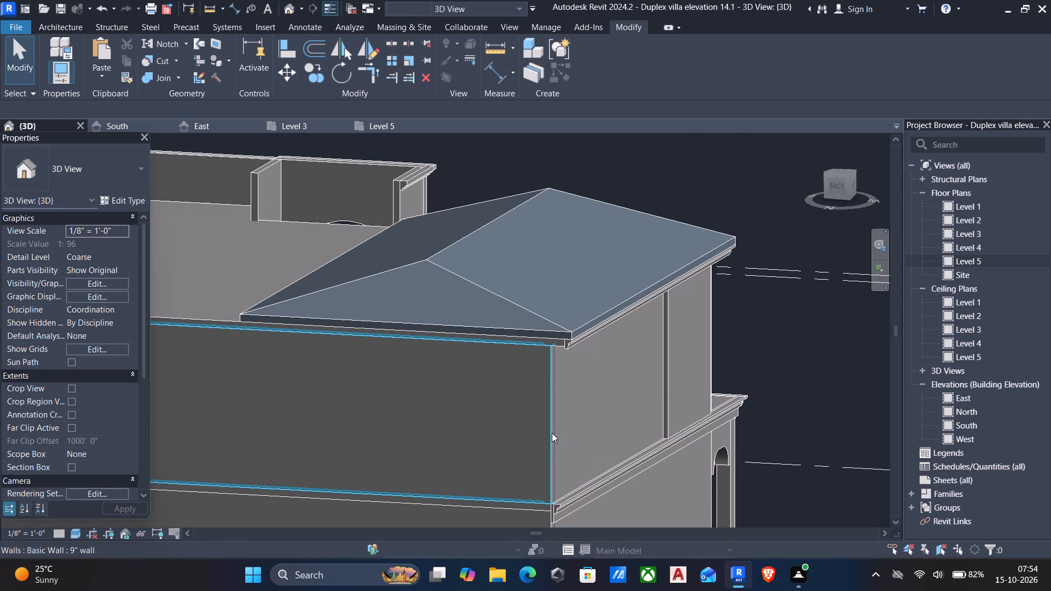
pyautogui.press('a')
pyautogui.press('l')
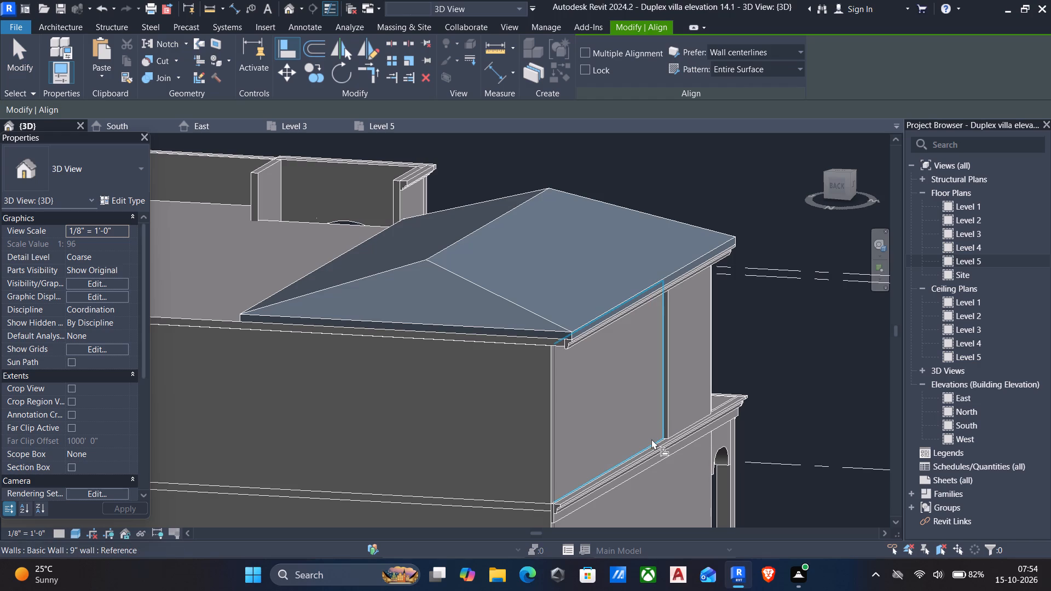
pyautogui.click(650, 440)
pyautogui.click(673, 390)
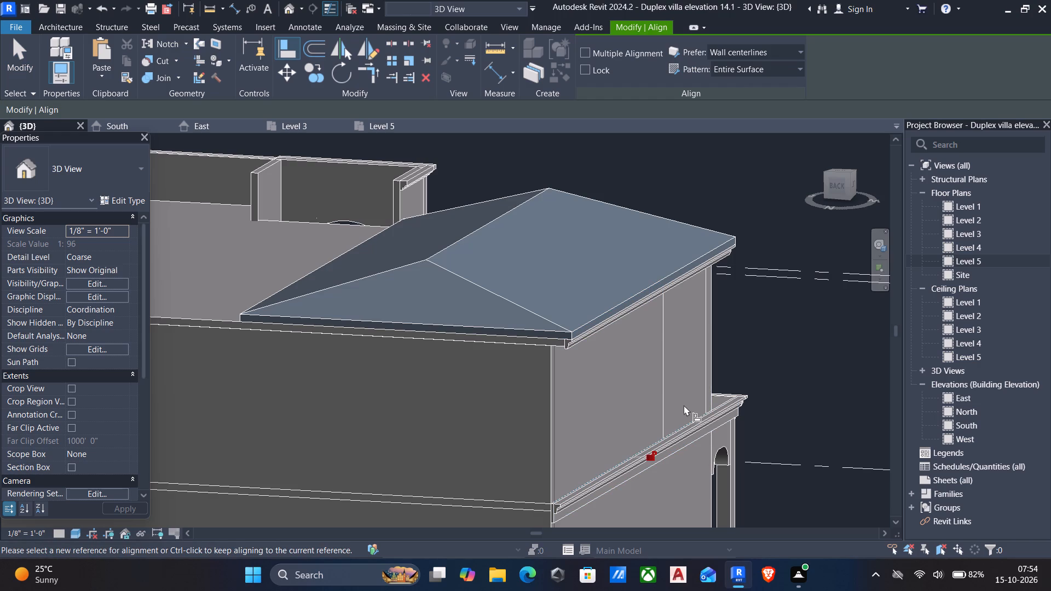
pyautogui.scroll(-4, 688, 411)
pyautogui.keyDown('shift'); pyautogui.moveTo(689, 414); pyautogui.dragTo(311, 458, button='middle'); pyautogui.keyUp('shift')
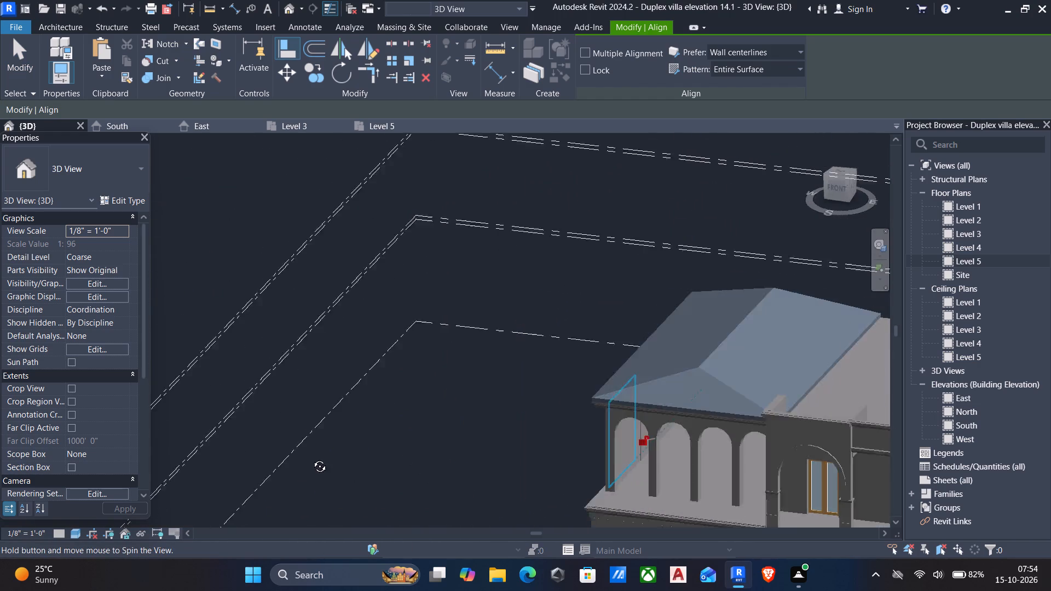
pyautogui.keyDown('shift'); pyautogui.moveTo(311, 458); pyautogui.dragTo(511, 438, button='middle'); pyautogui.keyUp('shift')
pyautogui.moveTo(584, 460); pyautogui.dragTo(546, 441, button='middle')
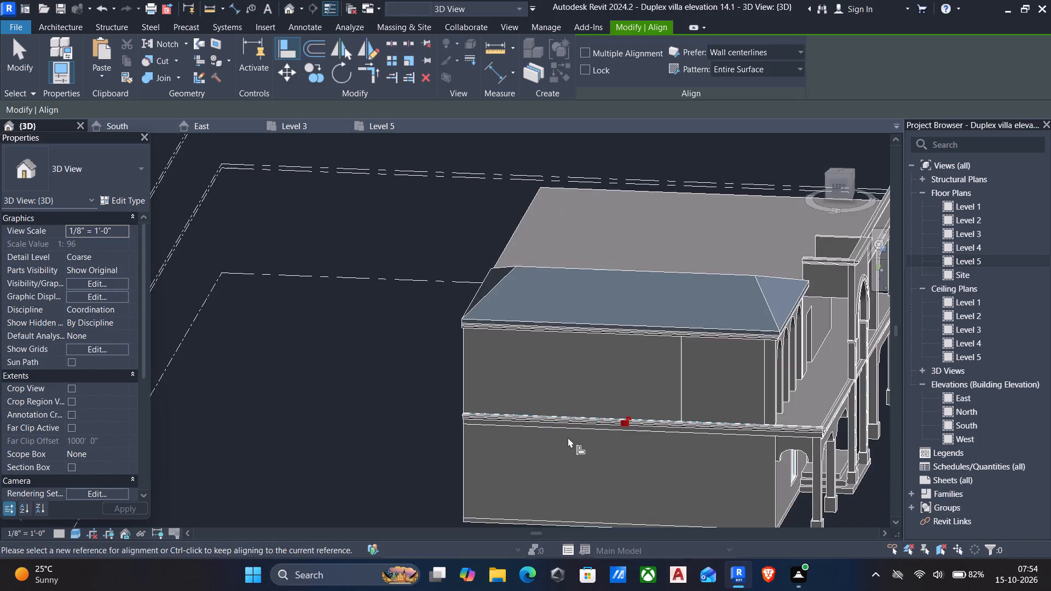
pyautogui.press('Escape')
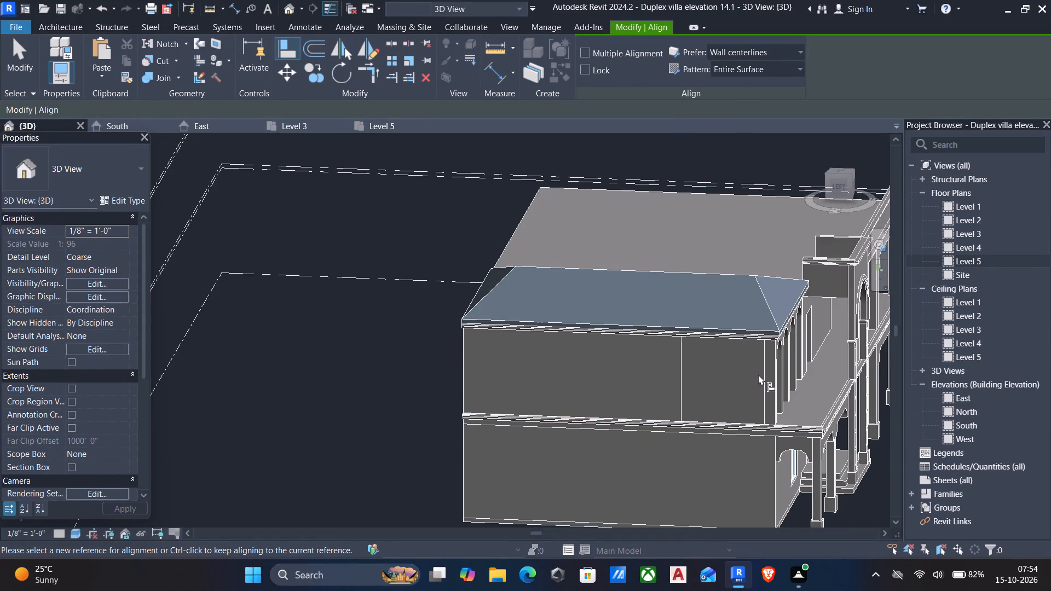
# Edit the in-place generic model and start a void extrusion with the side extrusion's outer face as its work plane.
pyautogui.press('Escape')
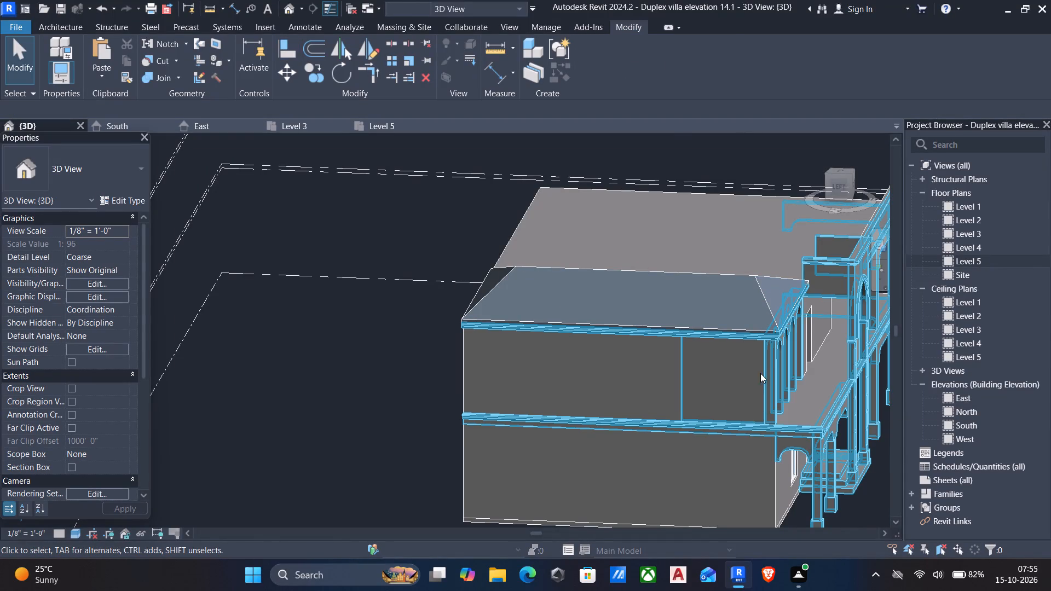
pyautogui.click(760, 373)
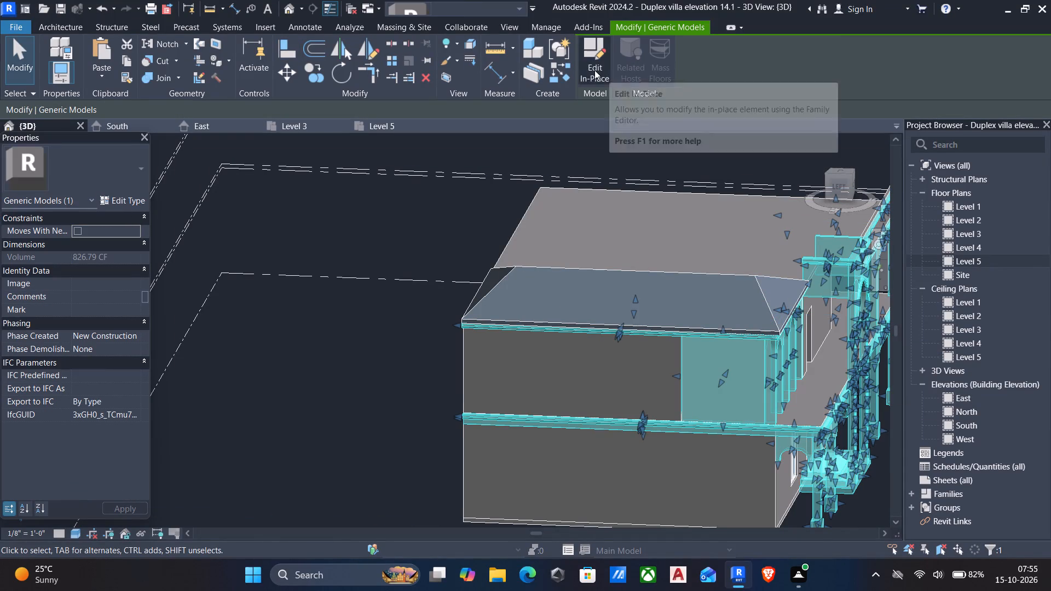
pyautogui.click(594, 70)
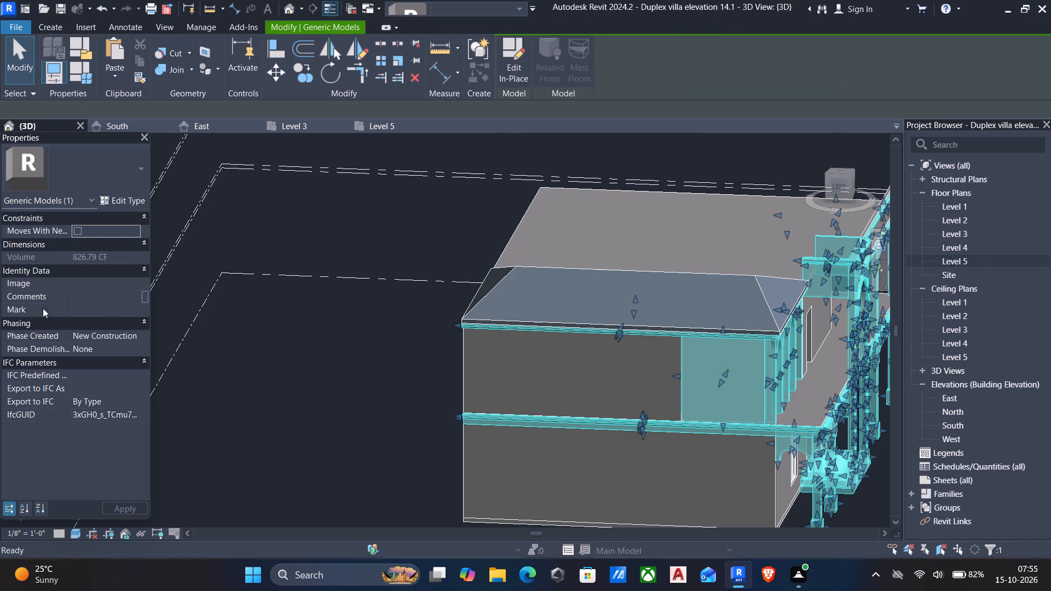
pyautogui.click(62, 28)
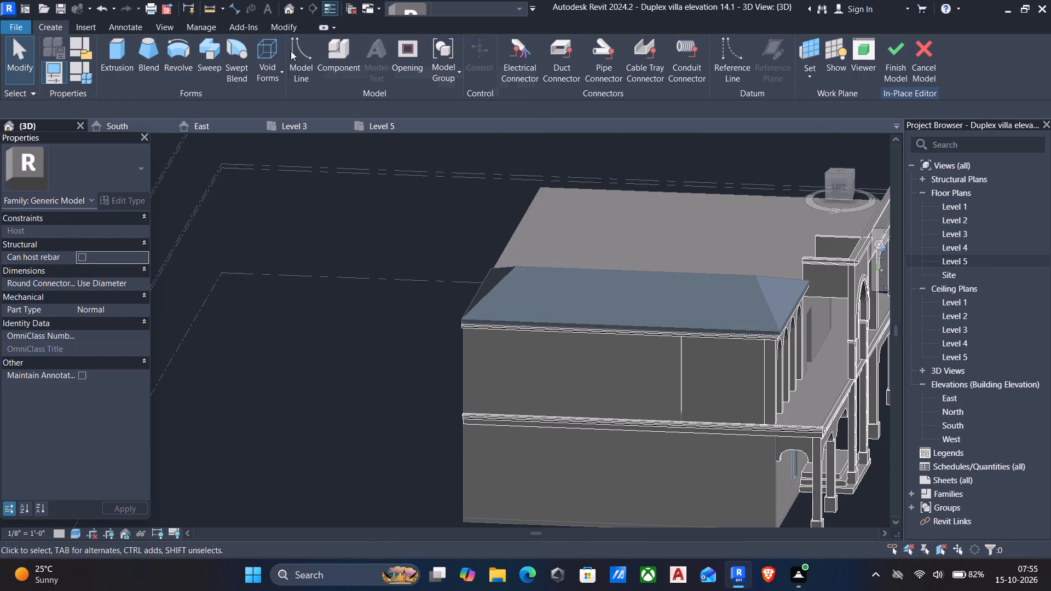
pyautogui.click(253, 51)
pyautogui.click(286, 102)
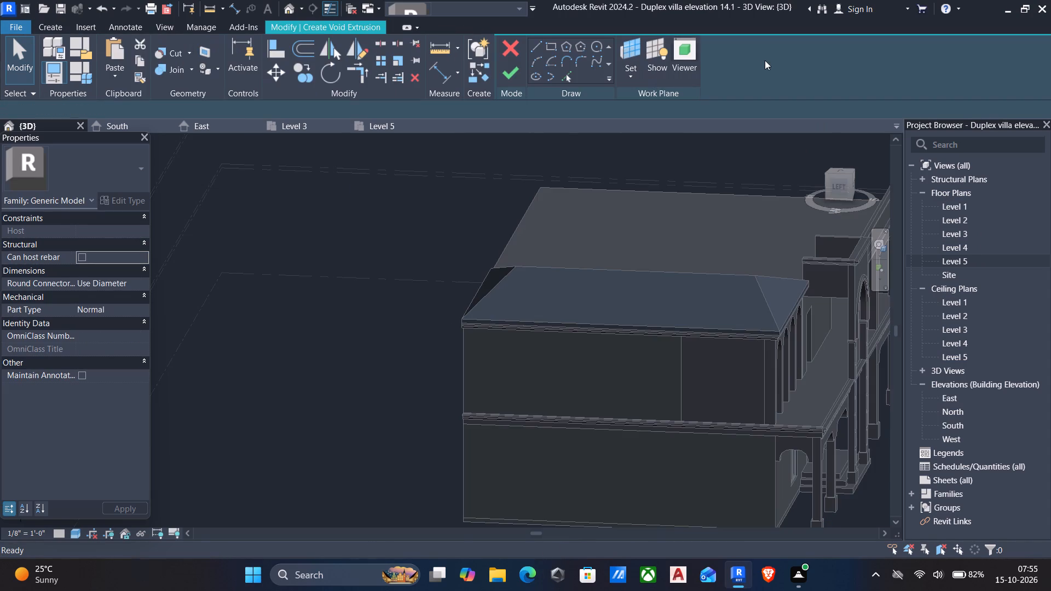
pyautogui.click(631, 77)
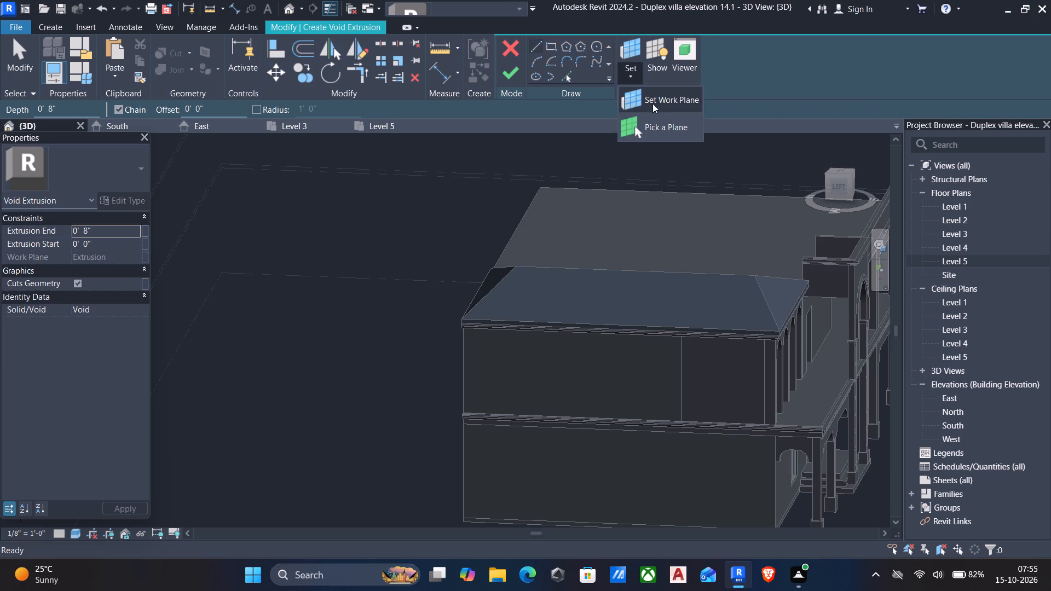
pyautogui.click(665, 120)
pyautogui.click(683, 376)
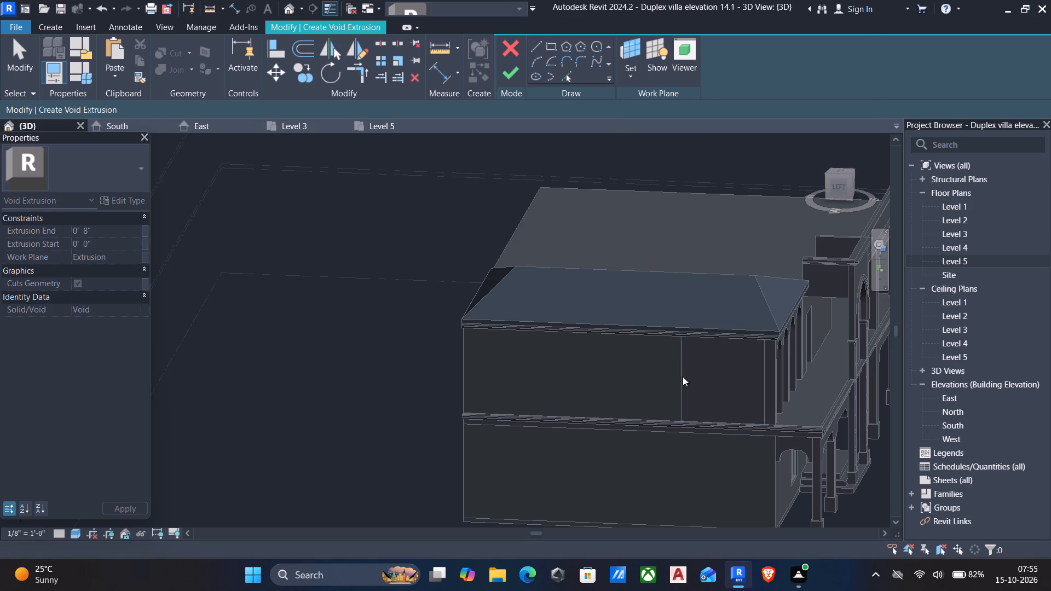
# In the left side view, trace sketch lines along the side extrusion's rear and front vertical edges.
pyautogui.click(835, 185)
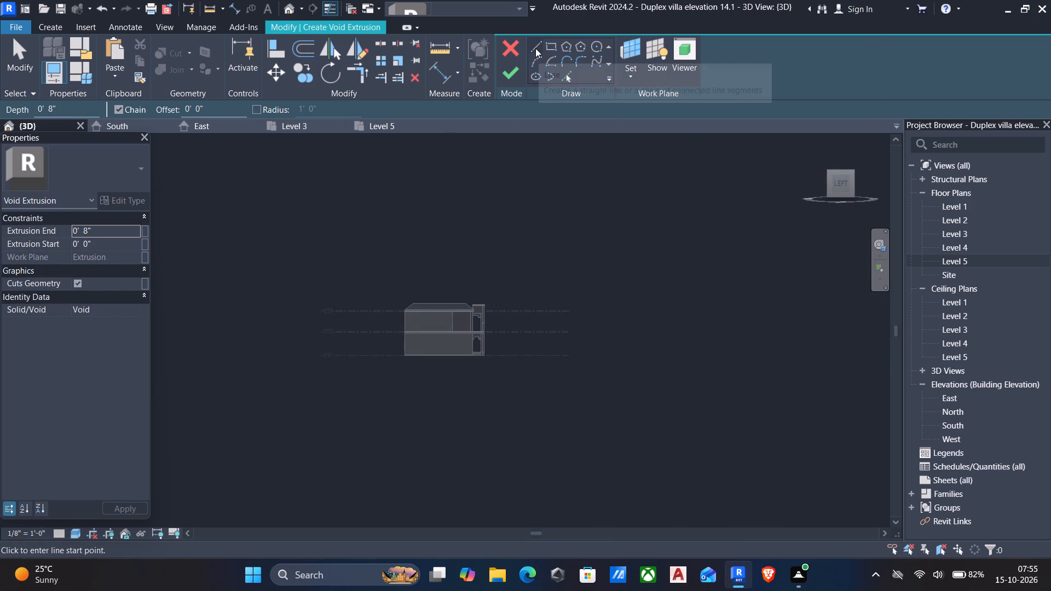
pyautogui.moveTo(535, 48); pyautogui.dragTo(452, 219)
pyautogui.scroll(4, 431, 326)
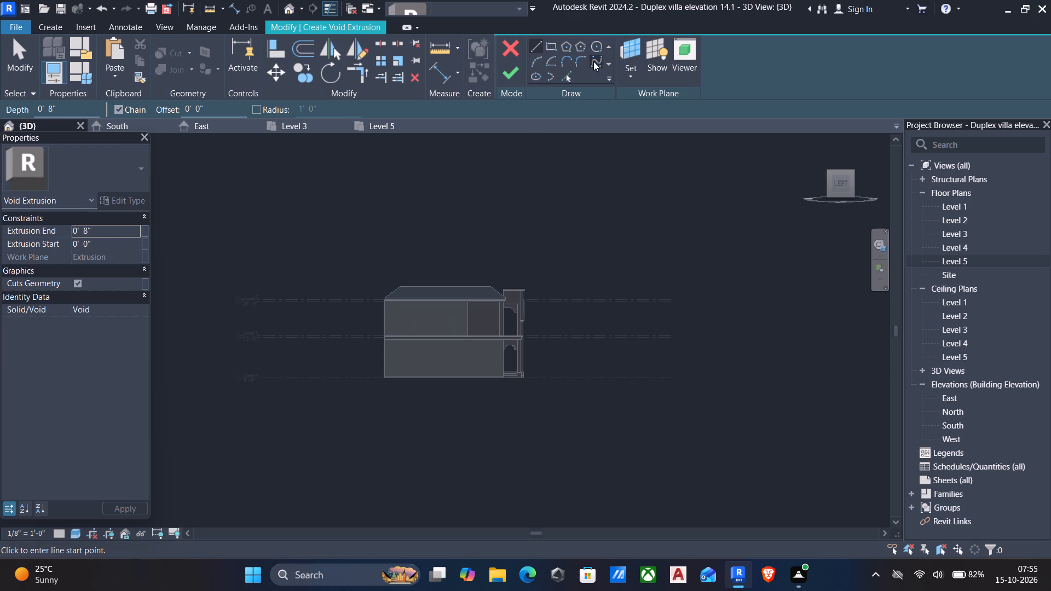
pyautogui.click(570, 76)
pyautogui.scroll(4, 466, 305)
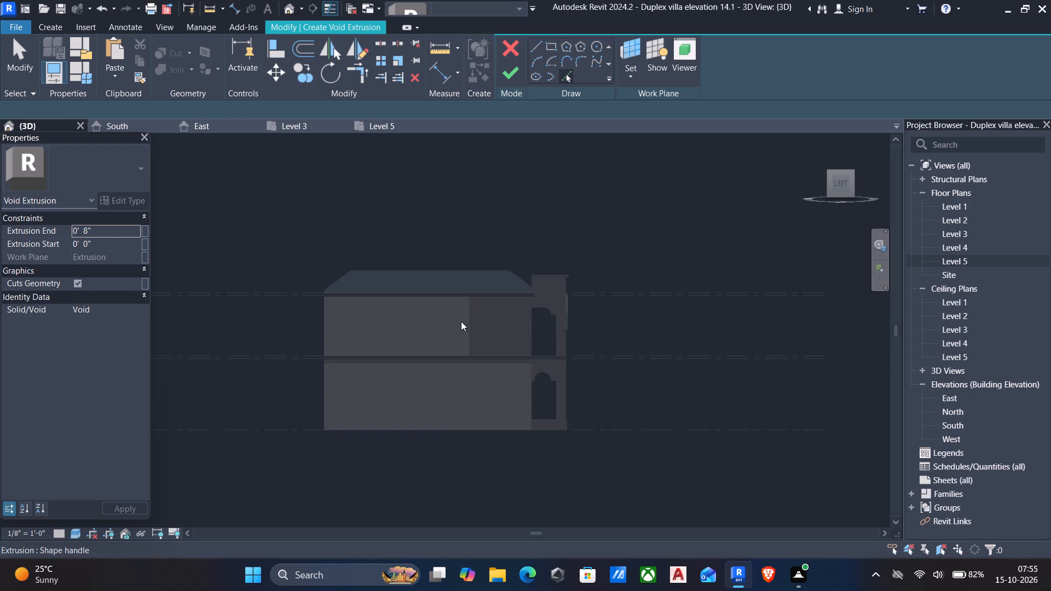
pyautogui.scroll(4, 459, 335)
pyautogui.click(473, 327)
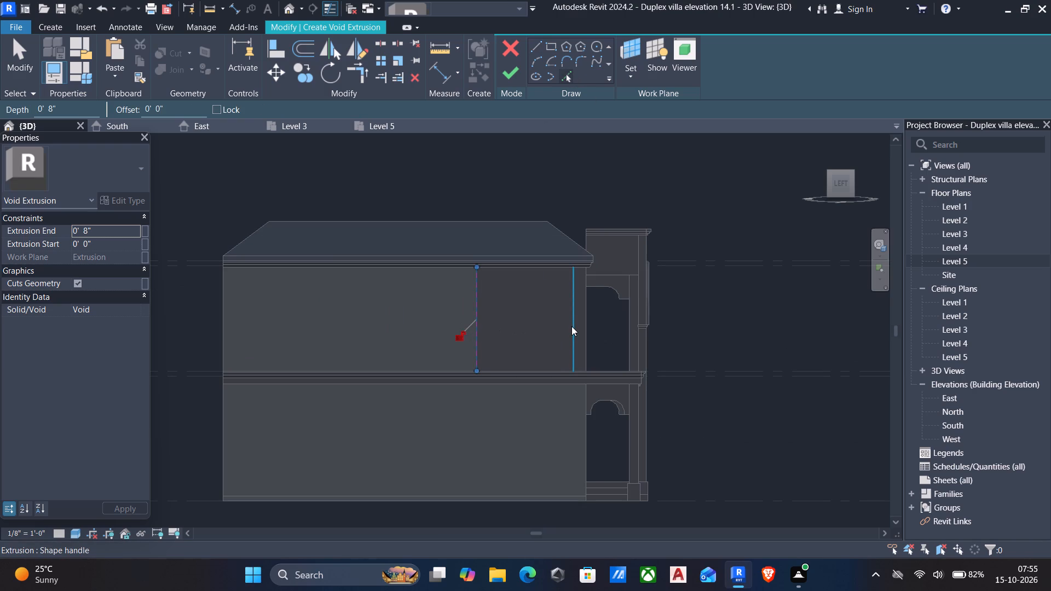
pyautogui.click(571, 326)
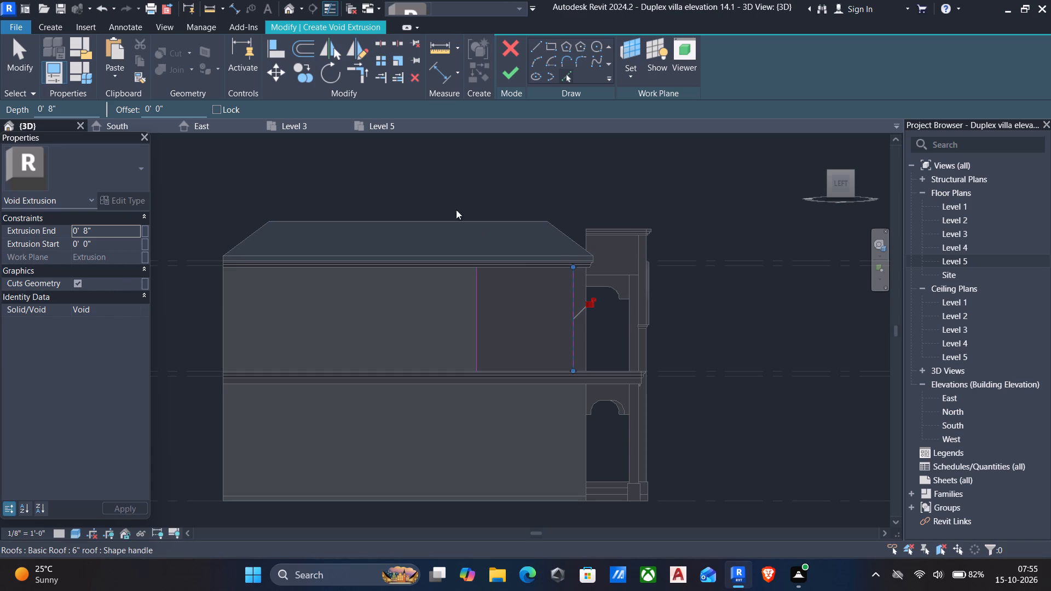
# Add two successive vertical sketch lines inward from each traced edge of the side extrusion, each at a 6" offset.
pyautogui.moveTo(180, 109); pyautogui.dragTo(164, 106)
pyautogui.scroll(1, 180, 109)
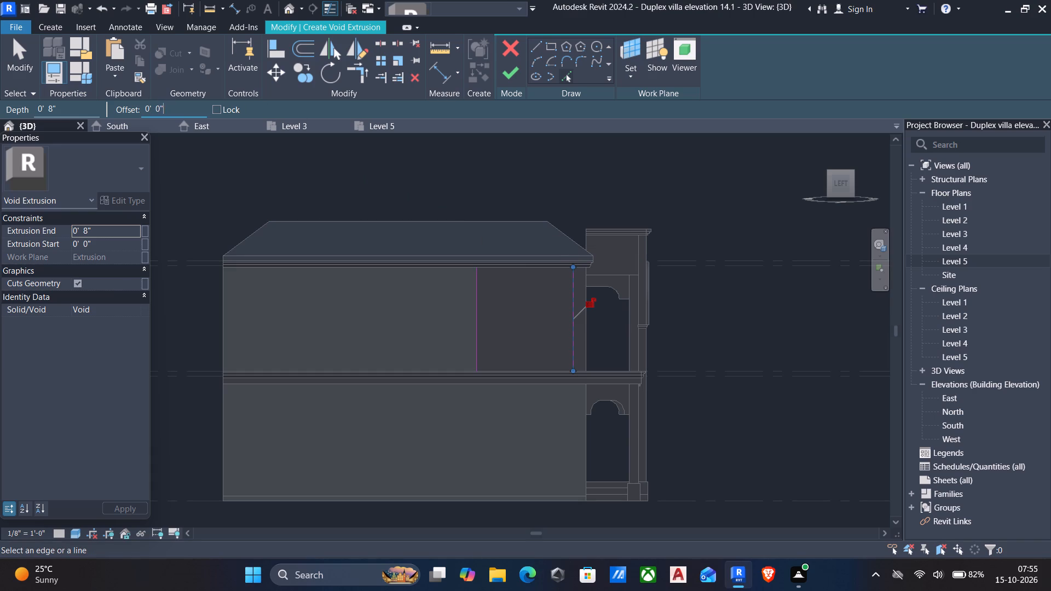
pyautogui.moveTo(164, 106); pyautogui.dragTo(48, 86)
pyautogui.write('6"')
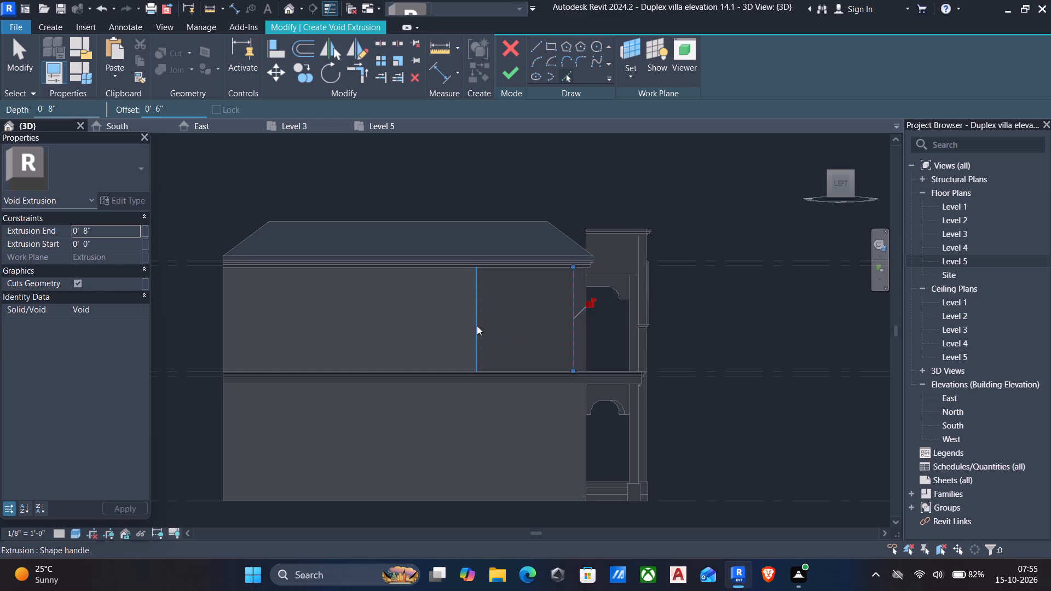
pyautogui.scroll(3, 477, 326)
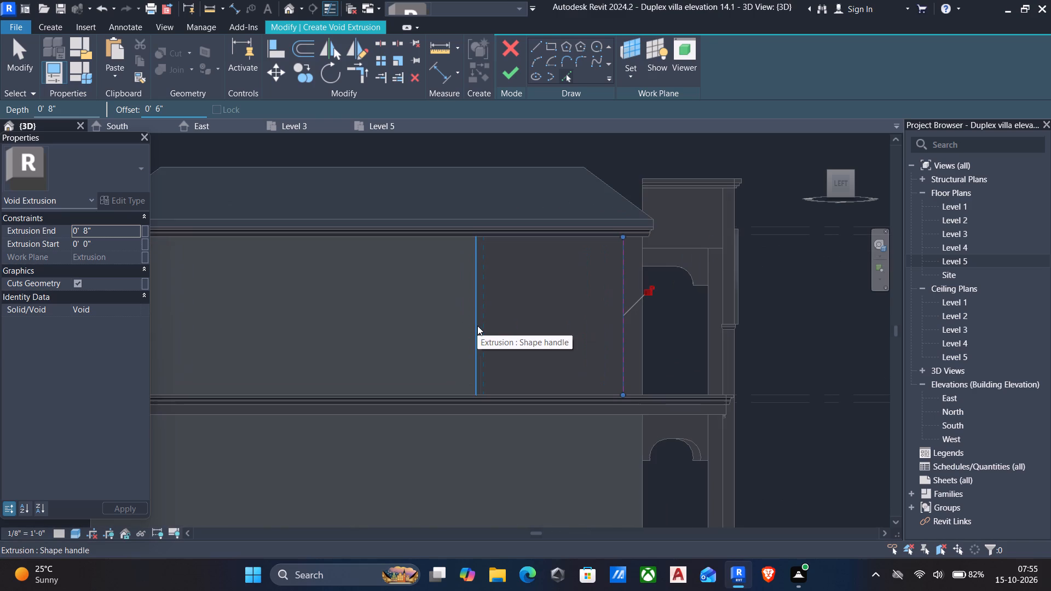
pyautogui.click(477, 326)
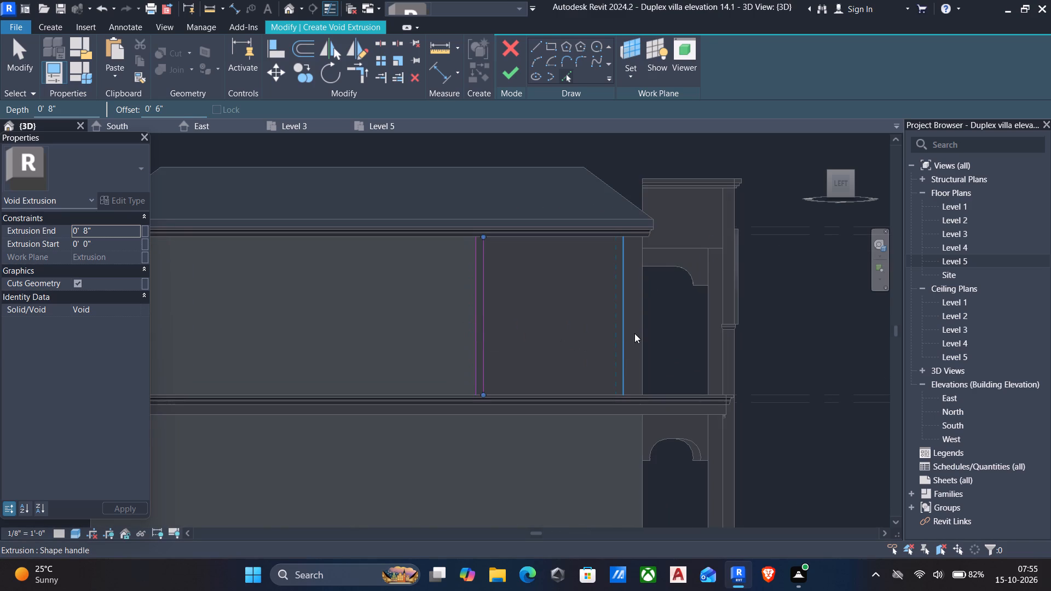
pyautogui.click(622, 340)
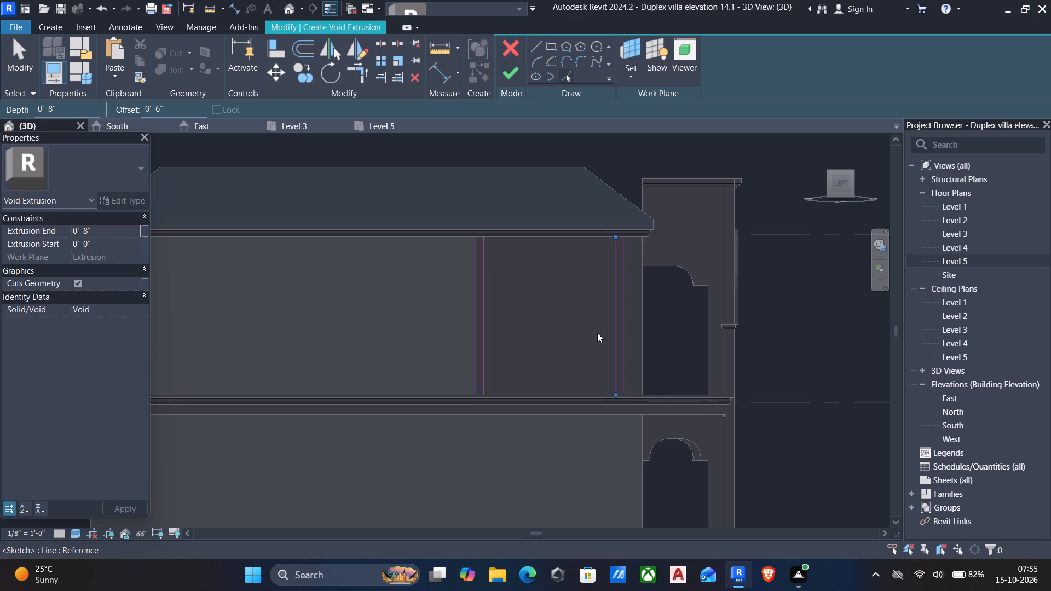
pyautogui.click(485, 312)
pyautogui.scroll(1, 485, 312)
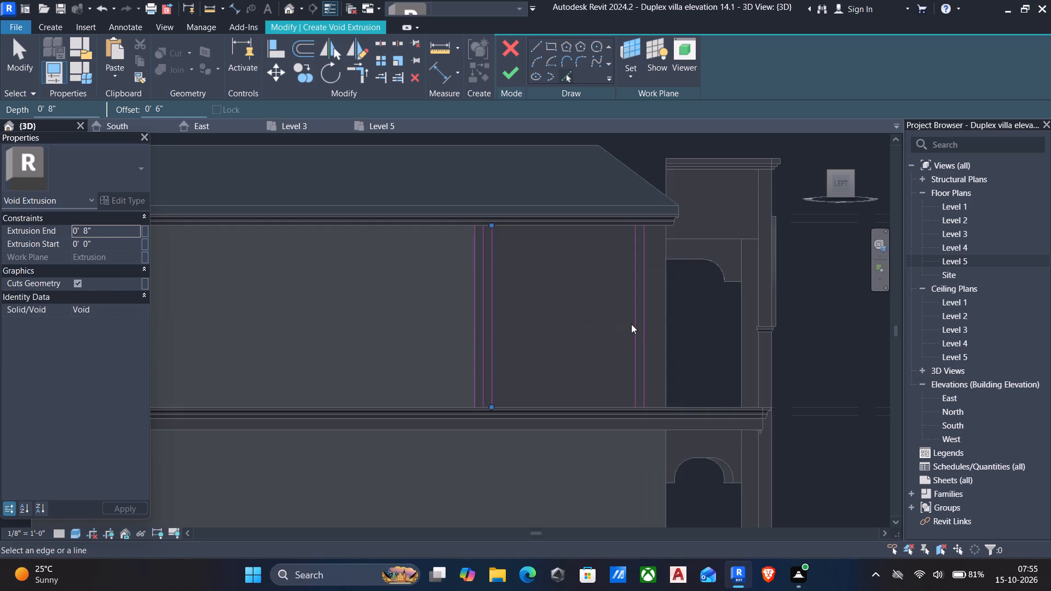
pyautogui.click(633, 325)
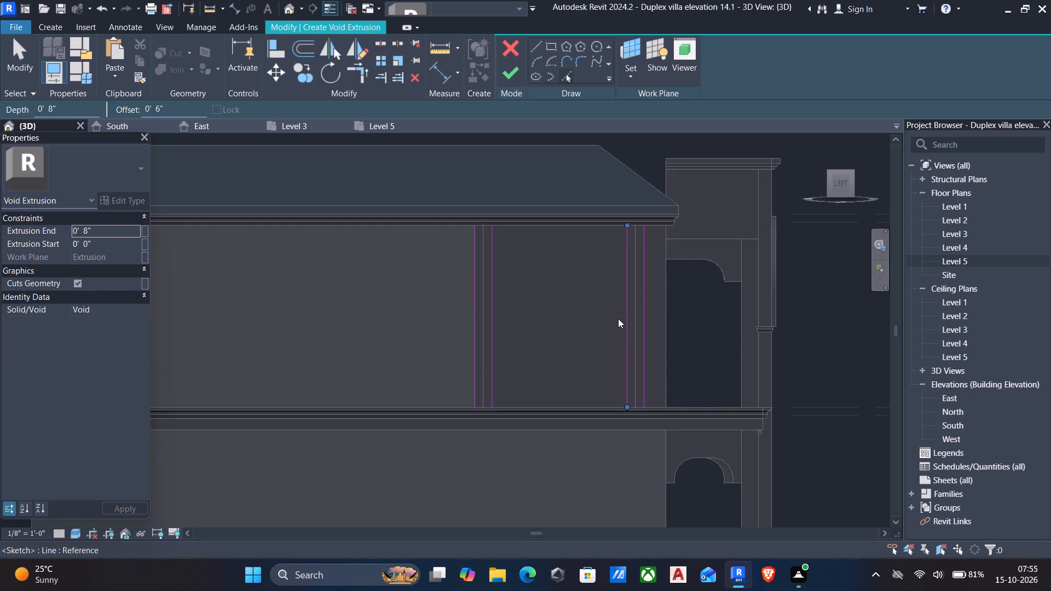
pyautogui.press('Escape')
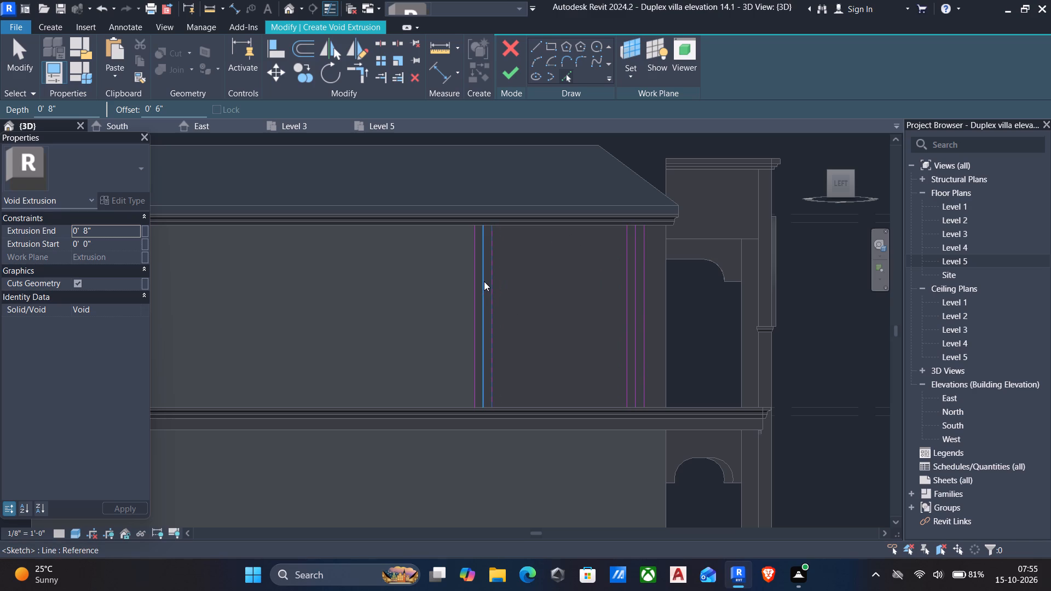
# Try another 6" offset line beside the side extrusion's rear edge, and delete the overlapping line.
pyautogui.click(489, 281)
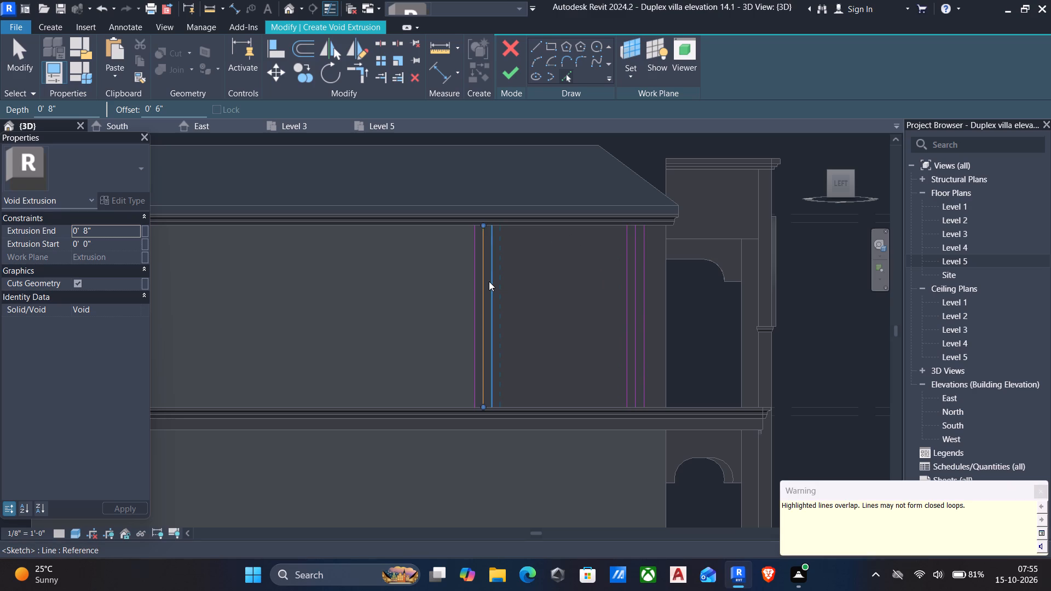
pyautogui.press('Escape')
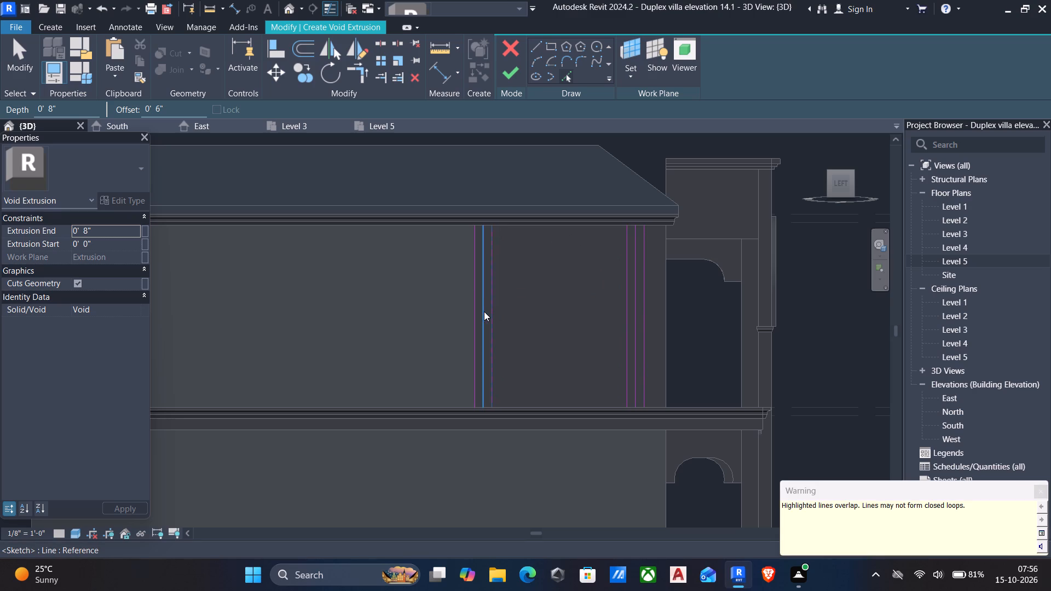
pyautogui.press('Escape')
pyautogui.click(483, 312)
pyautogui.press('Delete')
# Try to measure the width of the pier between the first two arches of the upper-floor arcade.
pyautogui.scroll(-3, 561, 361)
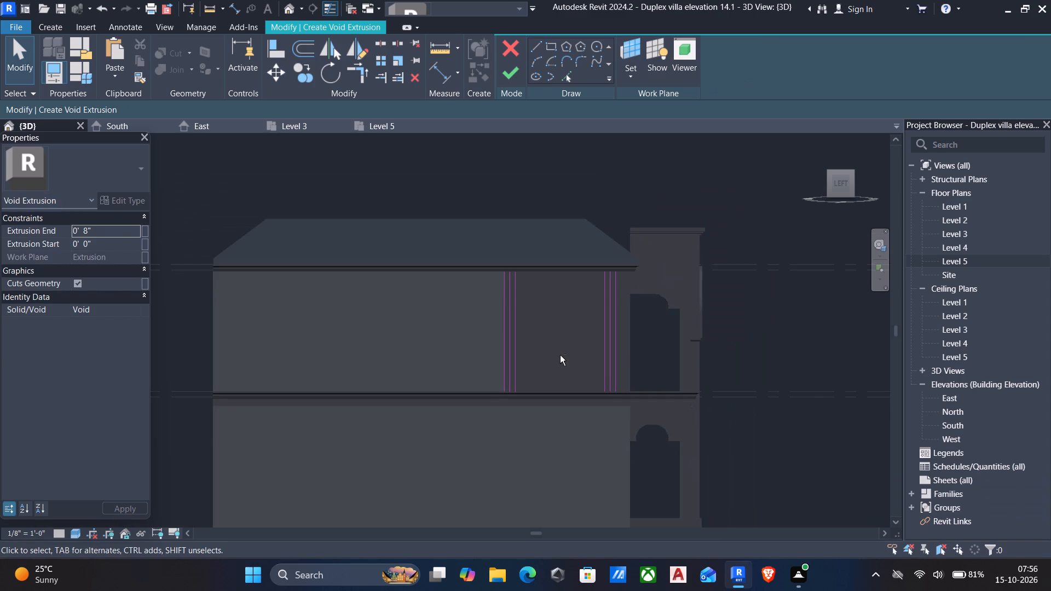
pyautogui.keyDown('shift'); pyautogui.moveTo(560, 355); pyautogui.dragTo(421, 408, button='middle'); pyautogui.keyUp('shift')
pyautogui.scroll(4, 303, 399)
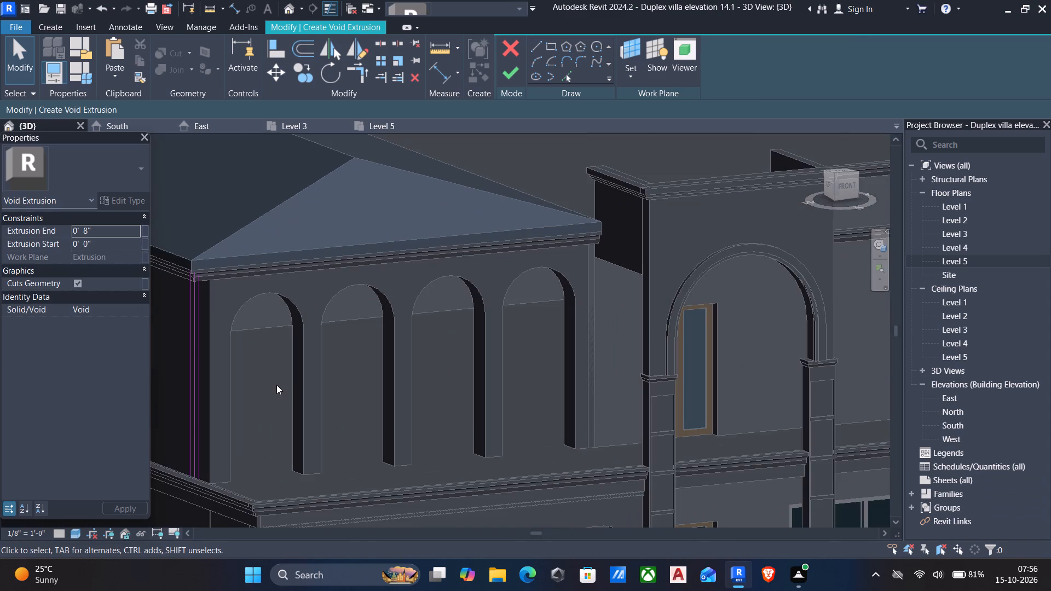
pyautogui.press('d')
pyautogui.press('d')
pyautogui.scroll(5, 228, 358)
pyautogui.scroll(-4, 254, 342)
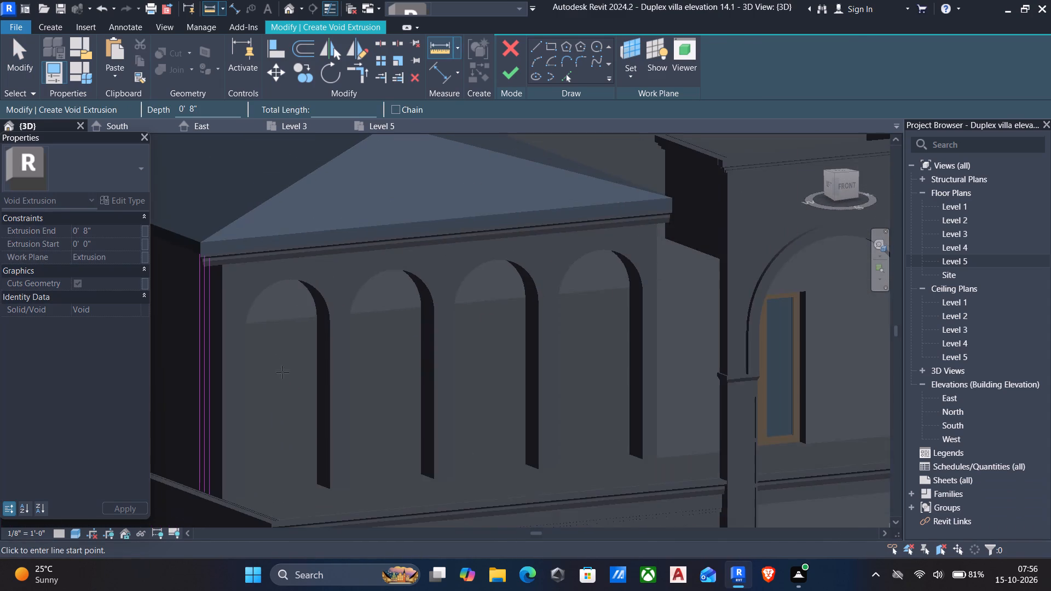
pyautogui.click(328, 375)
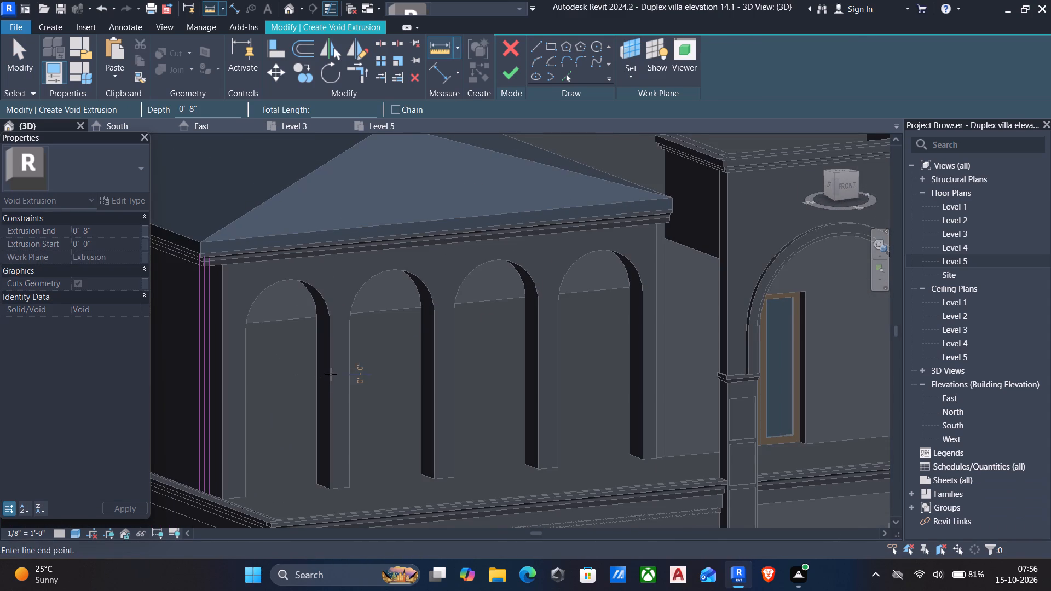
pyautogui.scroll(3, 338, 372)
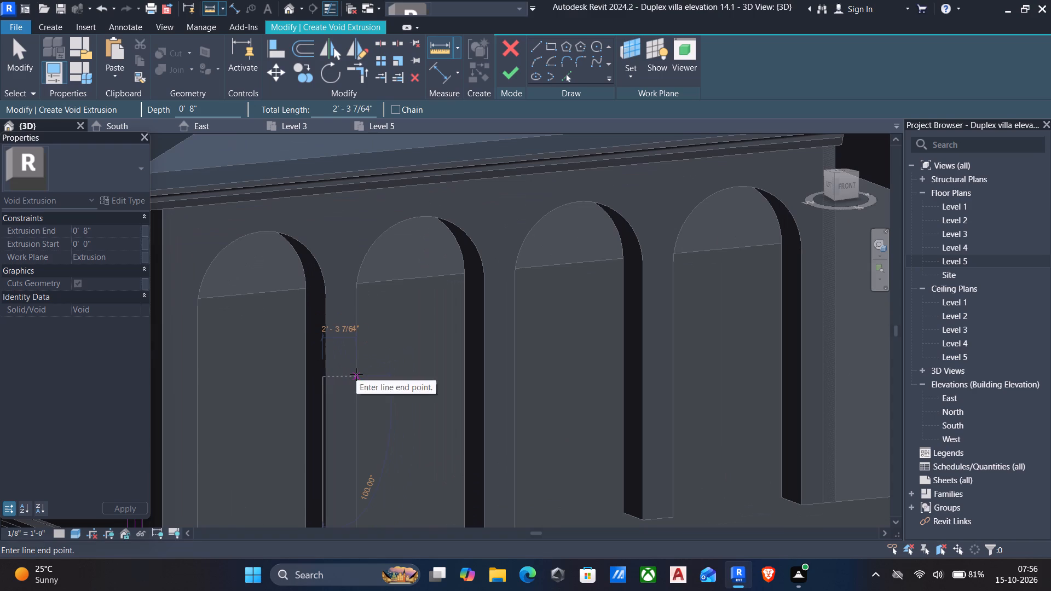
pyautogui.scroll(3, 354, 373)
pyautogui.scroll(-4, 321, 354)
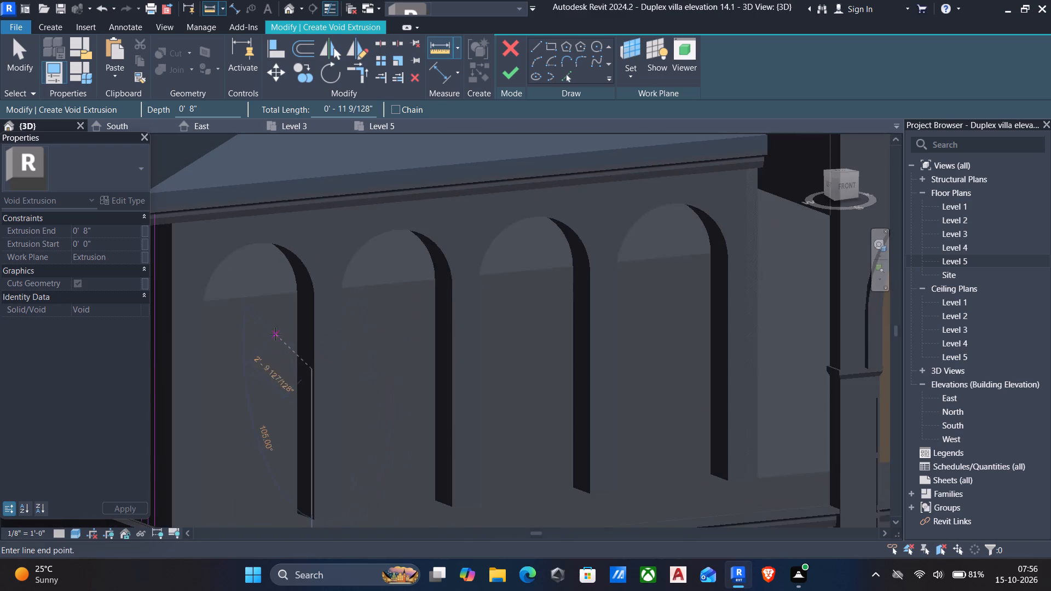
pyautogui.scroll(-1, 268, 349)
pyautogui.press('Escape')
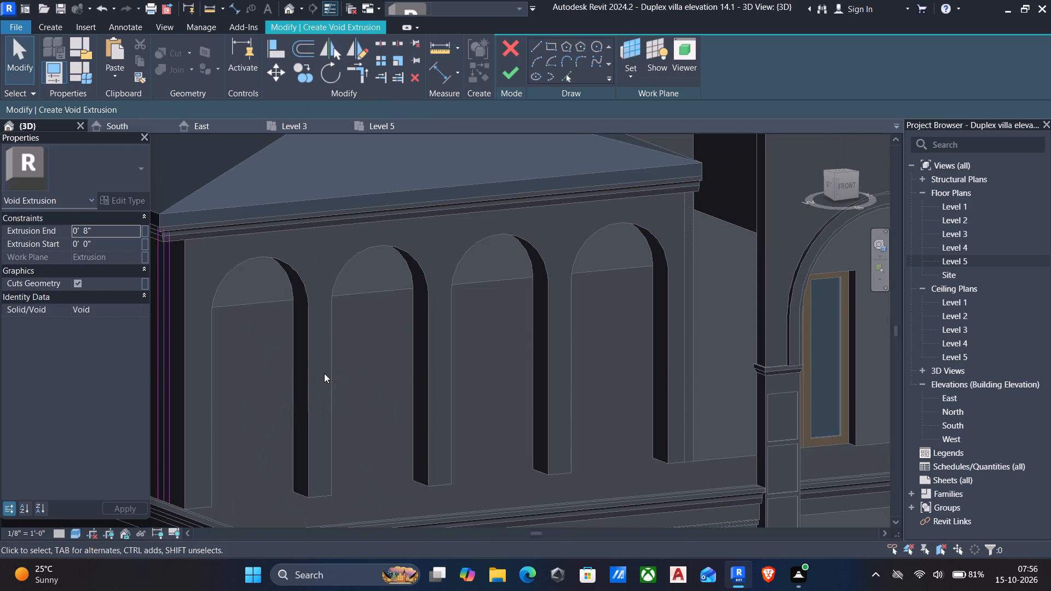
# Try to measure the same arcade pier's width at its base.
pyautogui.write('dd')
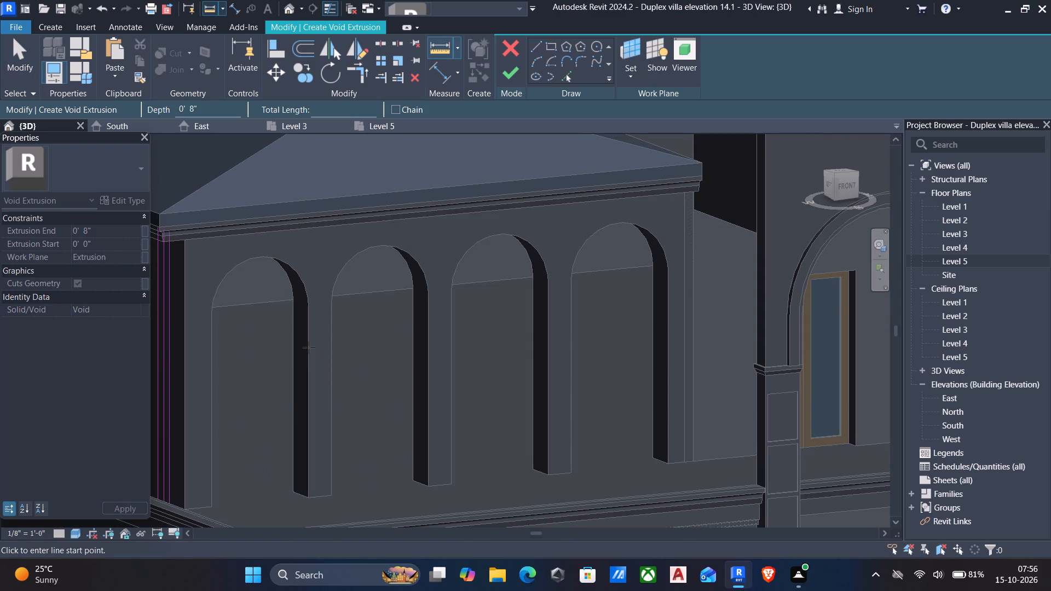
pyautogui.click(307, 497)
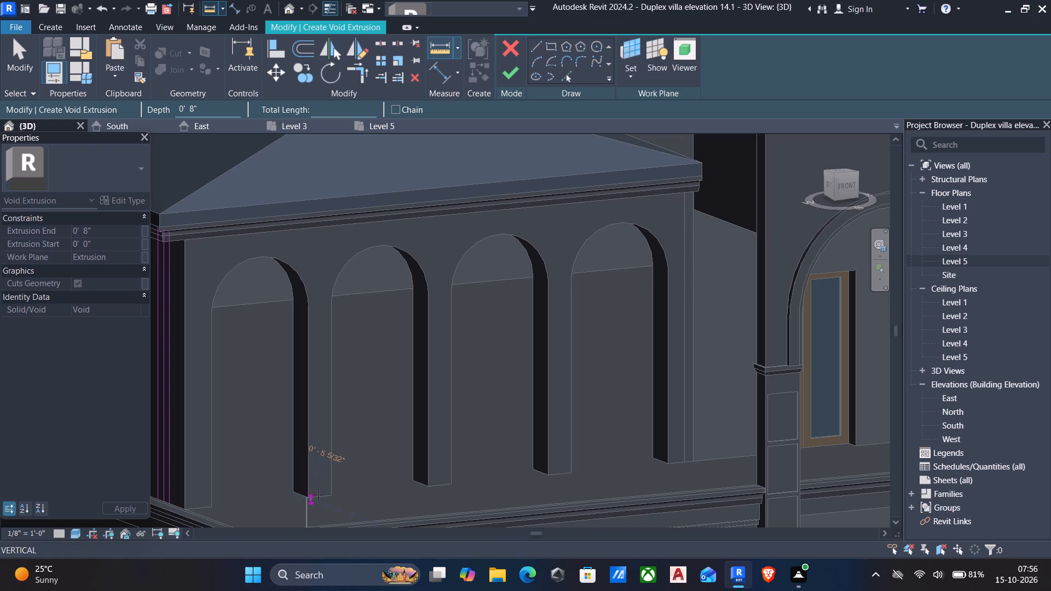
pyautogui.scroll(-5, 330, 495)
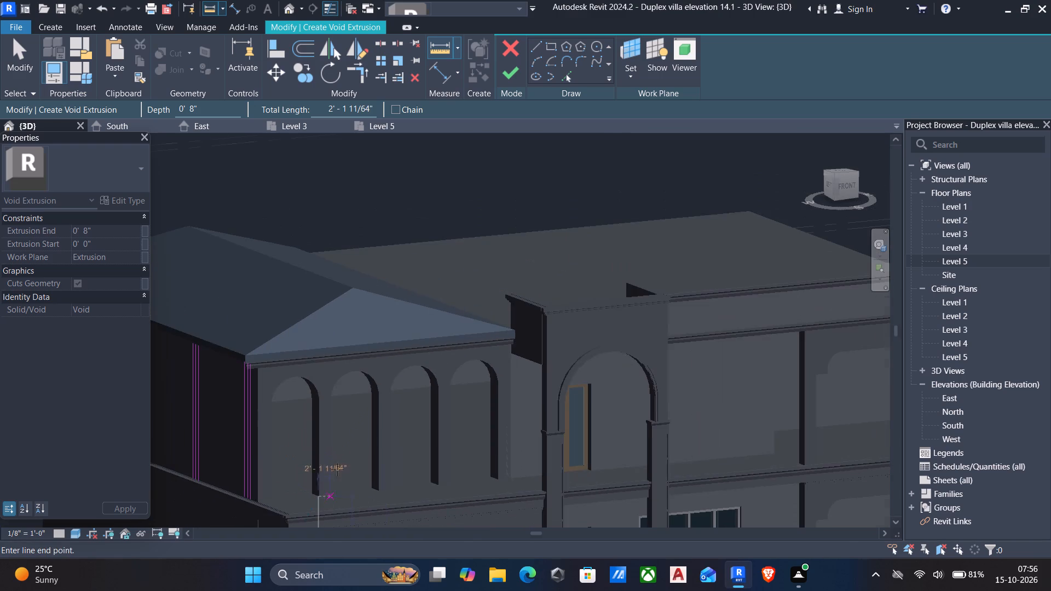
pyautogui.scroll(-6, 351, 437)
pyautogui.moveTo(351, 442); pyautogui.dragTo(368, 383, button='middle')
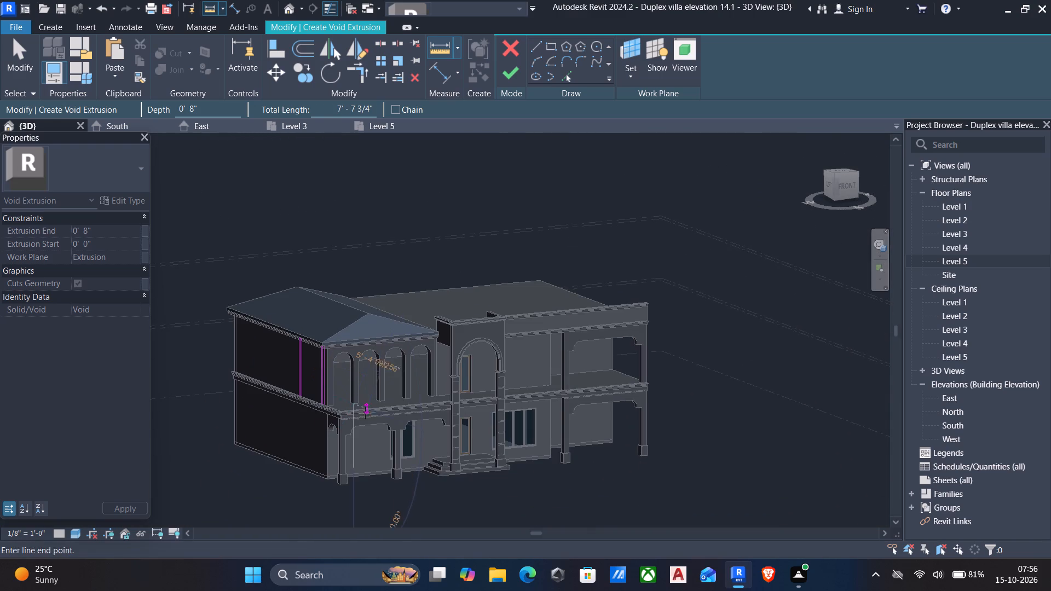
pyautogui.press('Escape')
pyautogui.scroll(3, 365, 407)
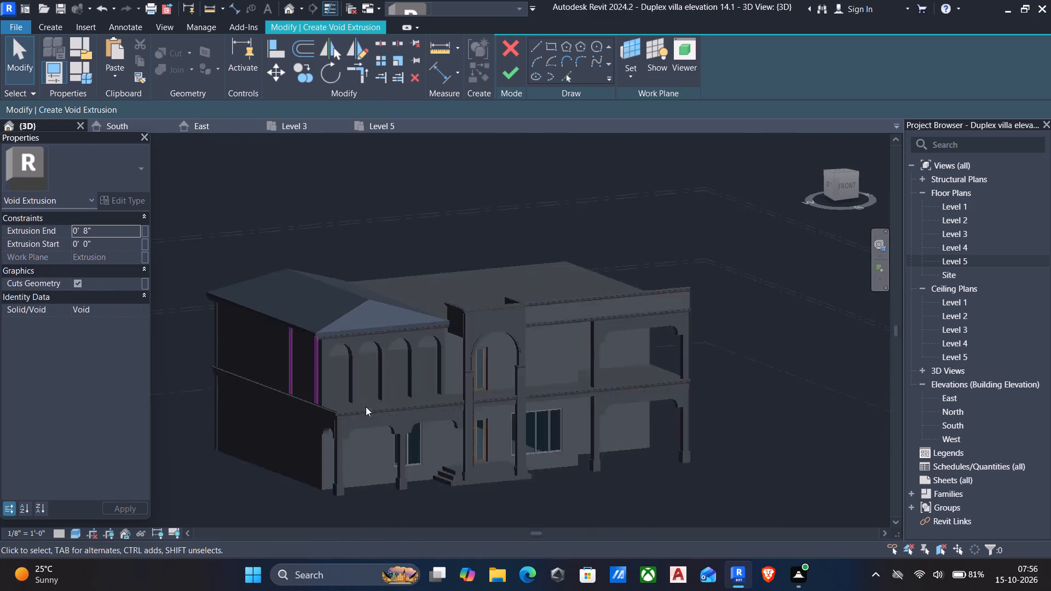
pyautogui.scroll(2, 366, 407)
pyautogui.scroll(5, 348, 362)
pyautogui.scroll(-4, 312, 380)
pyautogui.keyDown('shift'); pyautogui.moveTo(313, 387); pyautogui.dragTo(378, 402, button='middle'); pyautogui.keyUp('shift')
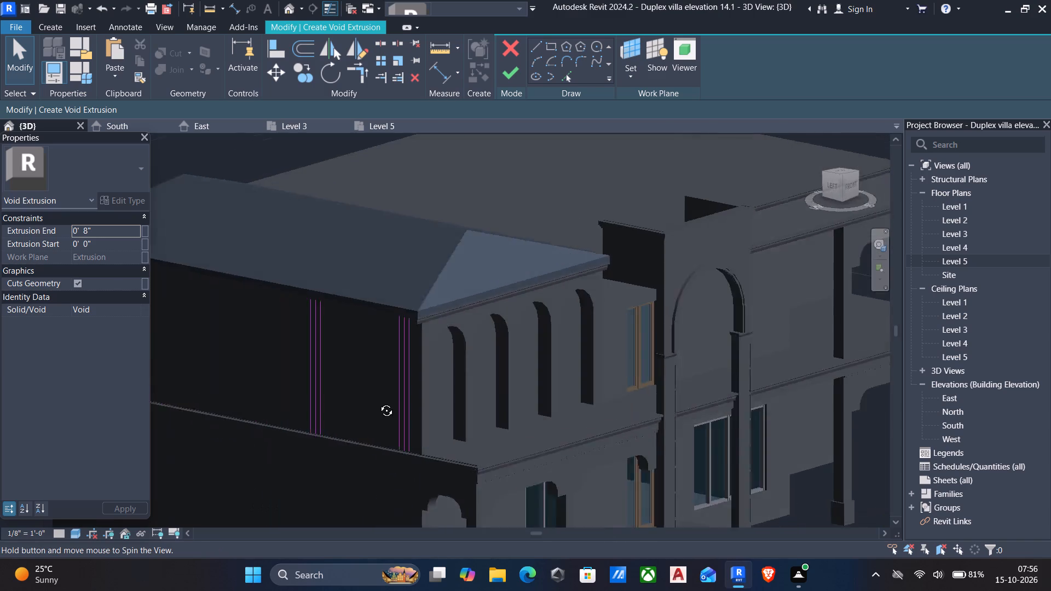
# Delete the side extrusion's traced rear edge line and the first 6" offset line beside it, leaving the innermost vertical line.
pyautogui.keyDown('shift'); pyautogui.moveTo(378, 402); pyautogui.dragTo(431, 385, button='middle'); pyautogui.keyUp('shift')
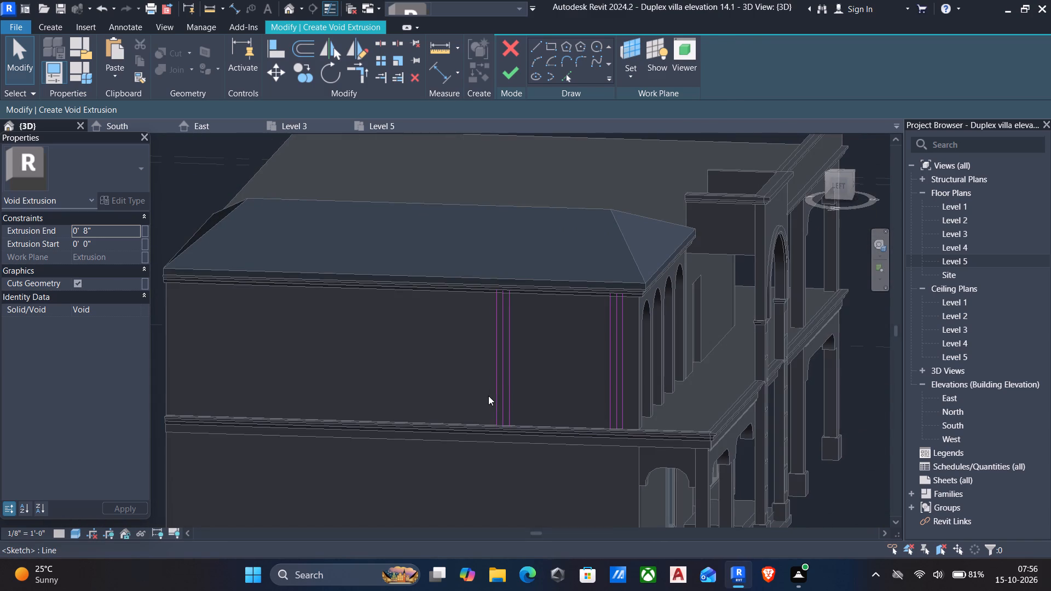
pyautogui.moveTo(463, 504); pyautogui.dragTo(460, 534, button='middle')
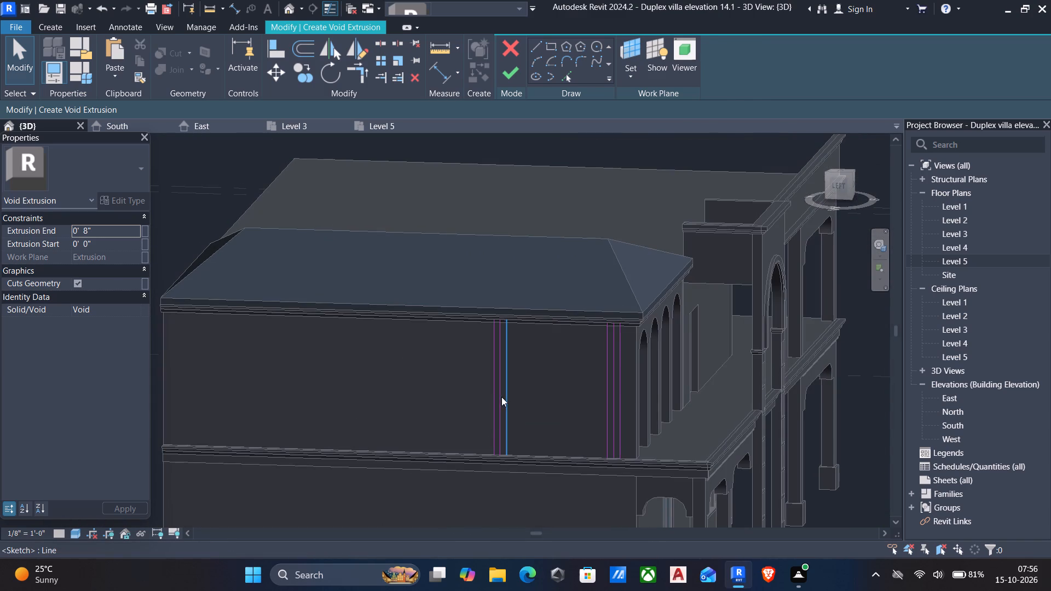
pyautogui.click(498, 398)
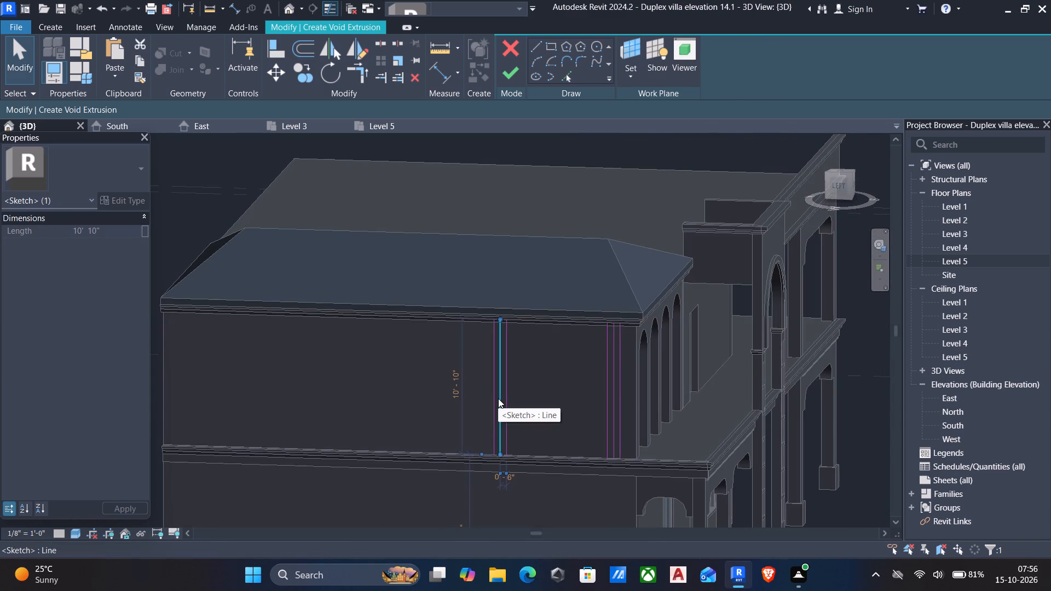
pyautogui.press('Pause')
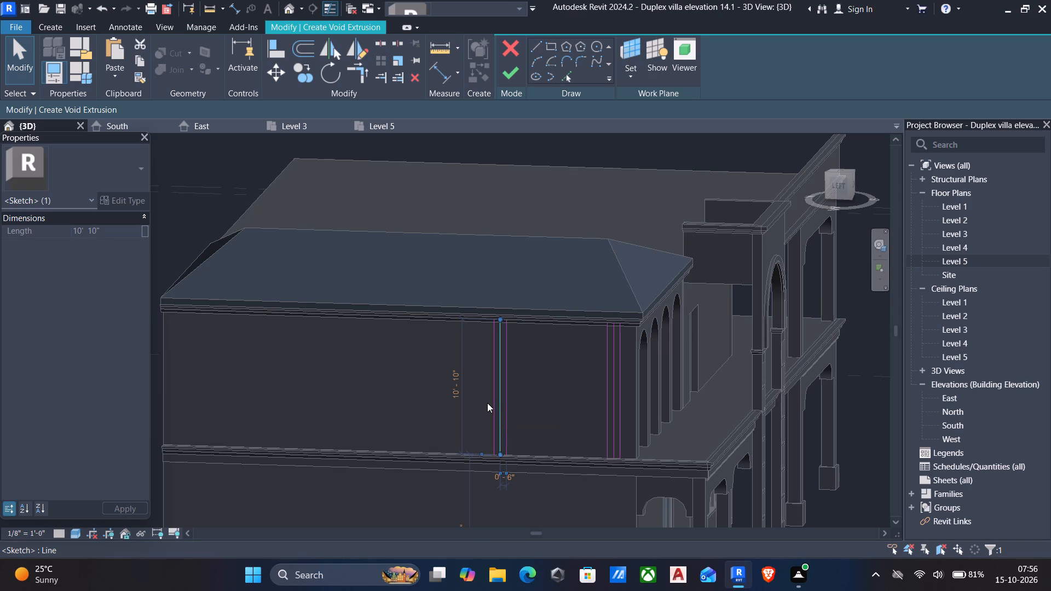
pyautogui.press('Delete')
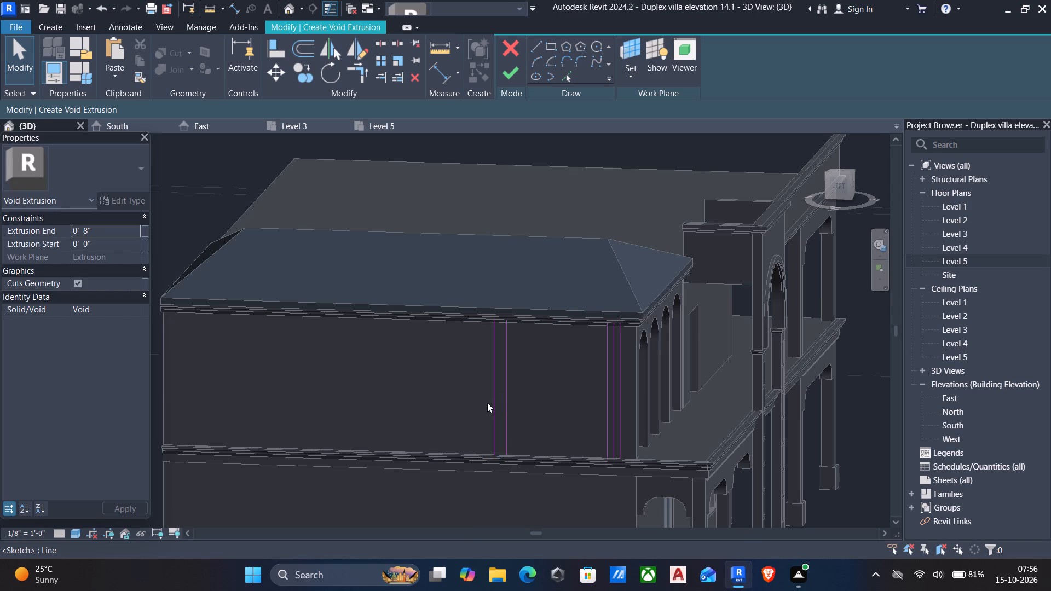
pyautogui.click(490, 402)
pyautogui.press('Delete')
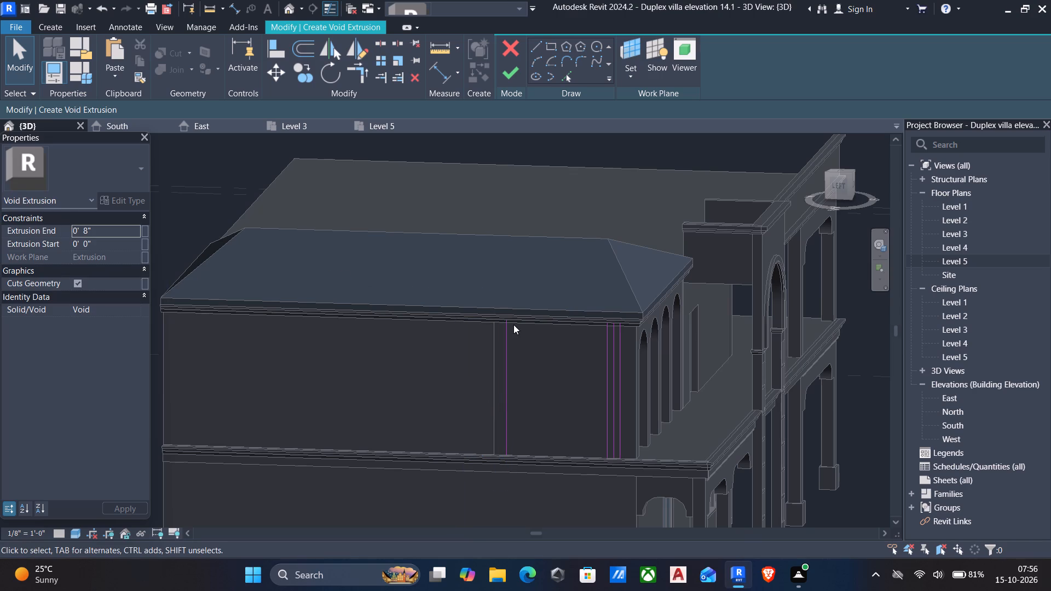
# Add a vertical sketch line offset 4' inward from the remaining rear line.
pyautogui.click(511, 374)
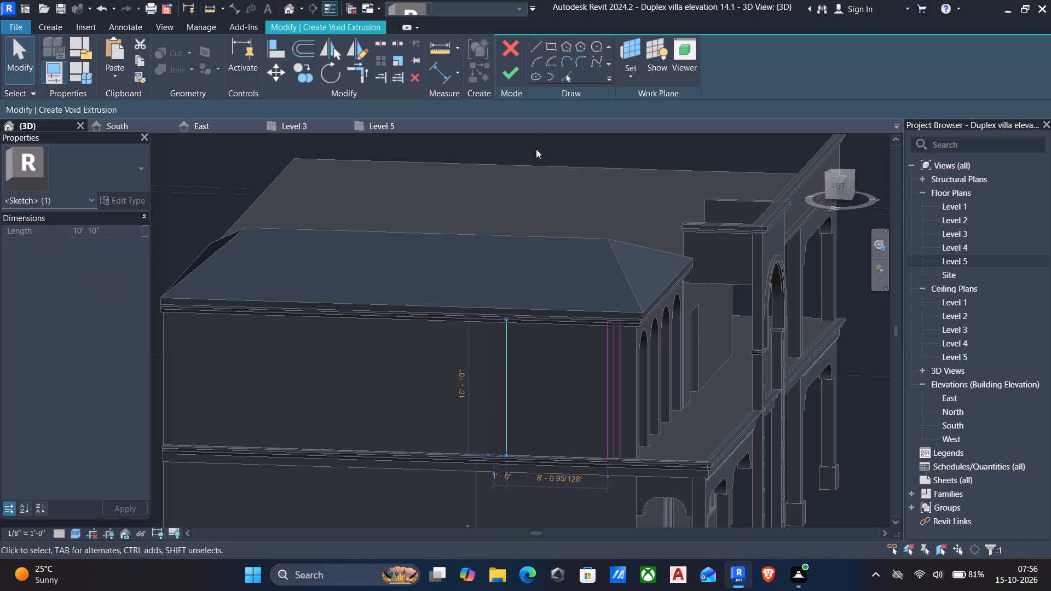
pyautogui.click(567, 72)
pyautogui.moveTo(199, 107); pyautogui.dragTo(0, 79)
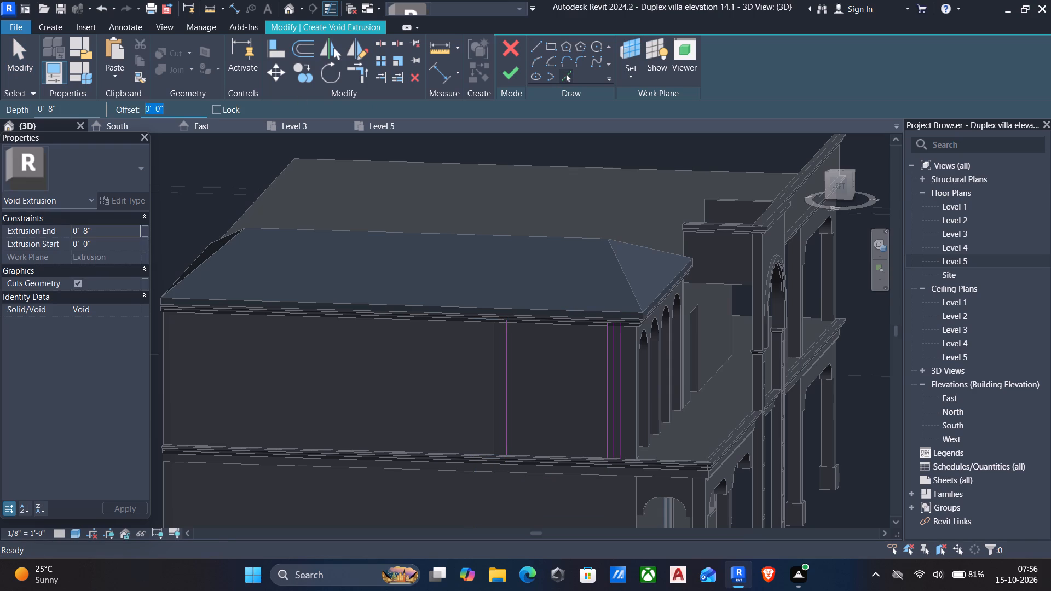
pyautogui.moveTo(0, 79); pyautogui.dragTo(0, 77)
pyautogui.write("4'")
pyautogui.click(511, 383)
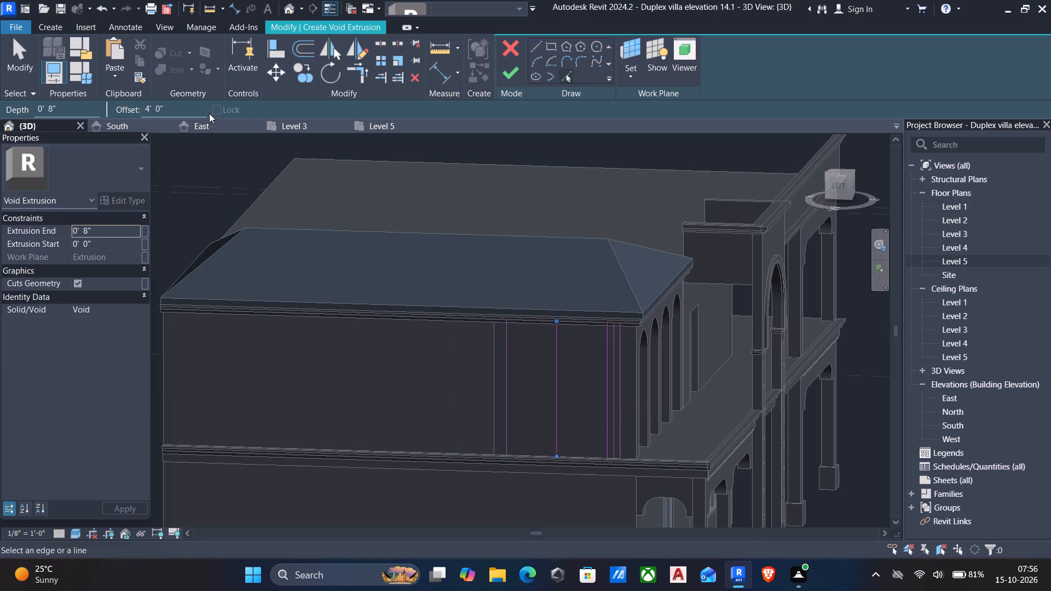
# Draw two full-height vertical sketch lines, offset 3'6" inward from the innermost rear line and the innermost front line.
pyautogui.moveTo(196, 108); pyautogui.dragTo(103, 105)
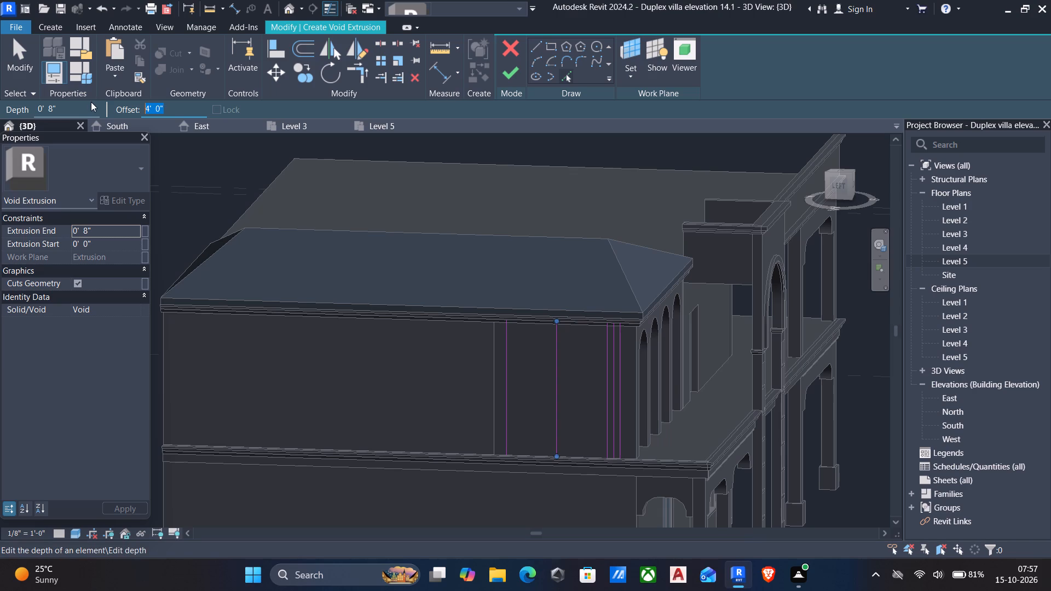
pyautogui.write('3\'6"')
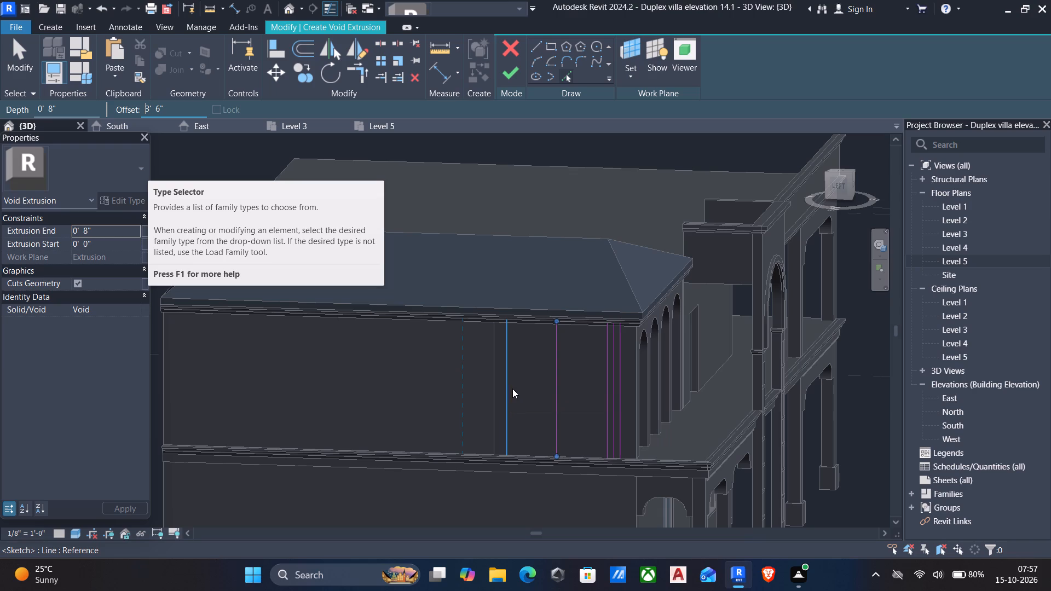
pyautogui.press('space')
pyautogui.moveTo(637, 347); pyautogui.dragTo(661, 345, button='middle')
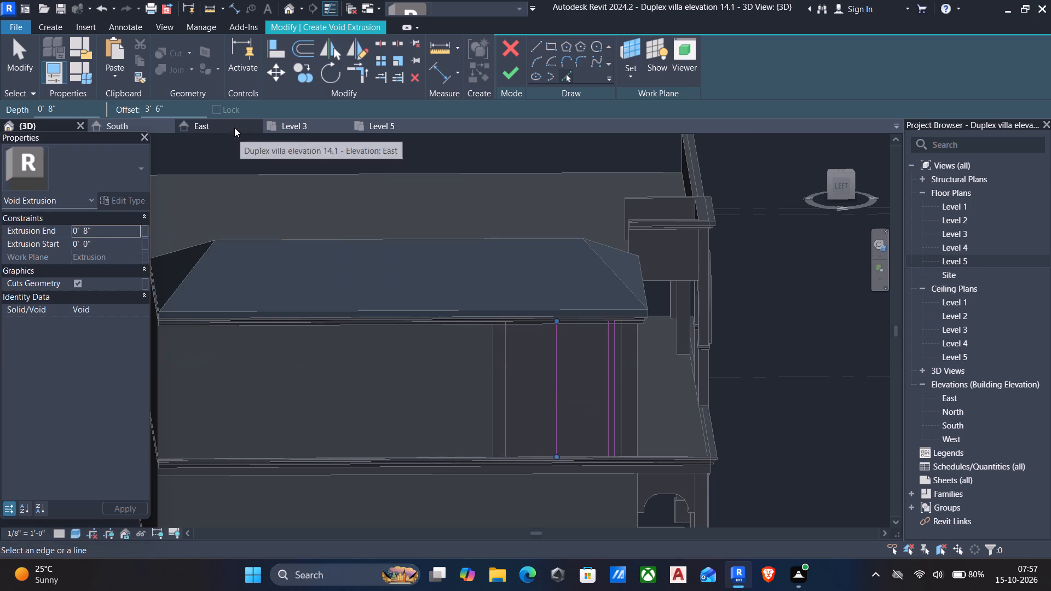
pyautogui.moveTo(204, 106); pyautogui.dragTo(0, 79)
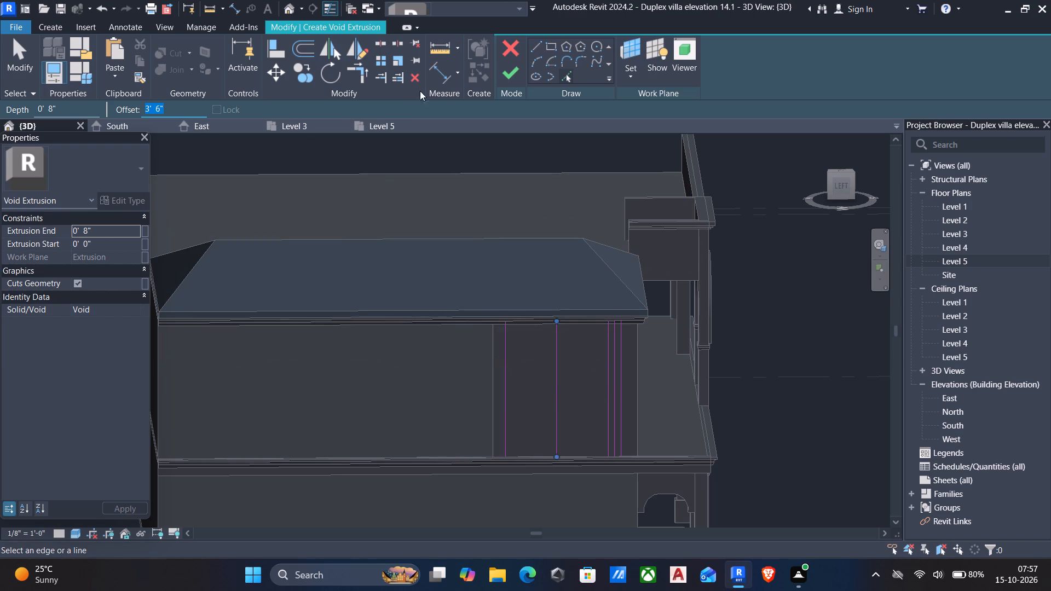
pyautogui.click(531, 50)
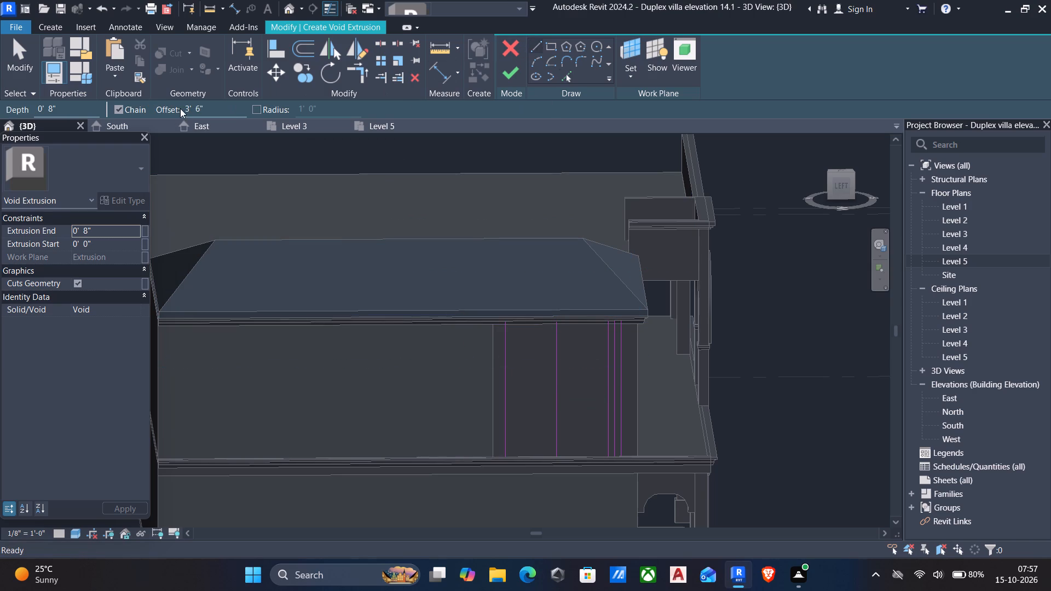
pyautogui.click(501, 323)
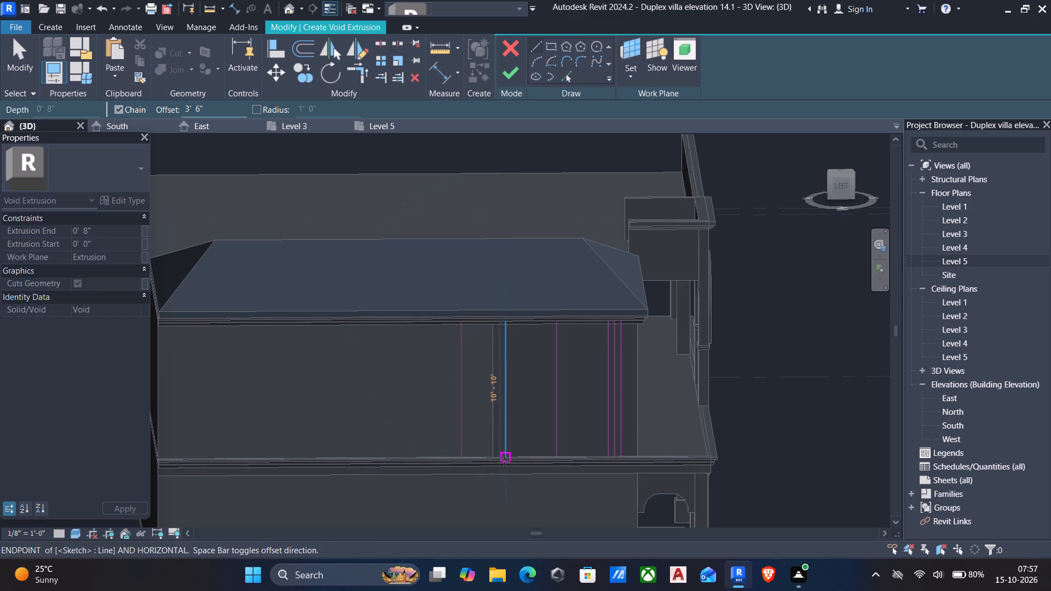
pyautogui.press('space')
pyautogui.click(504, 461)
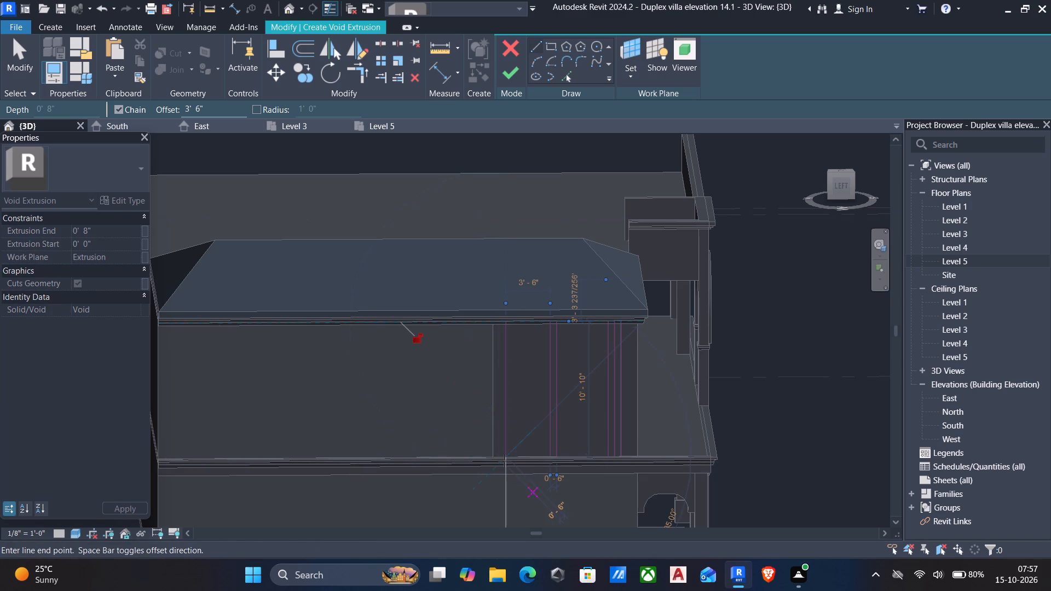
pyautogui.press('Escape')
pyautogui.click(609, 319)
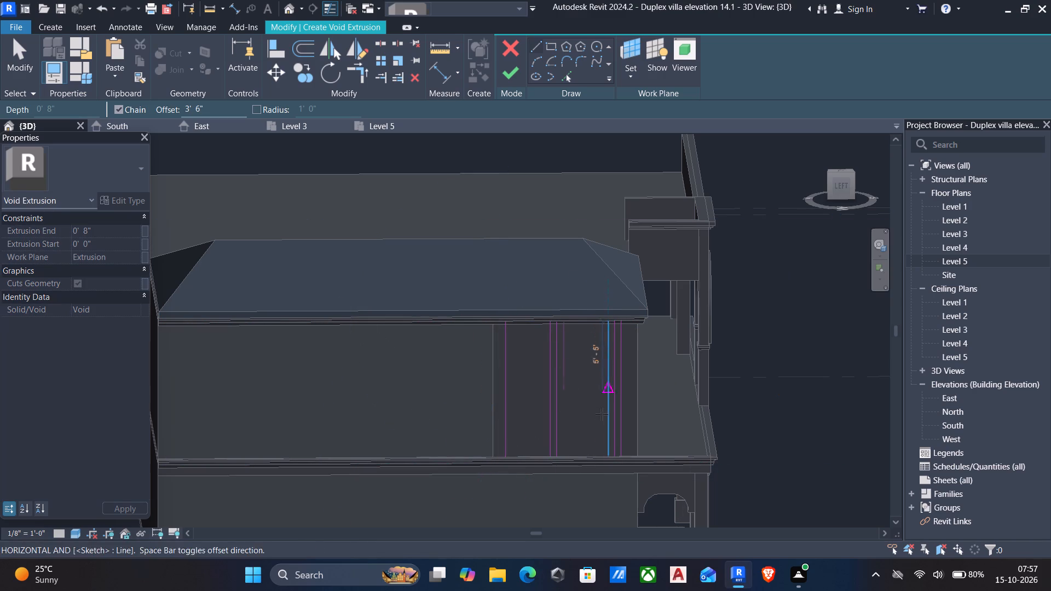
pyautogui.click(603, 455)
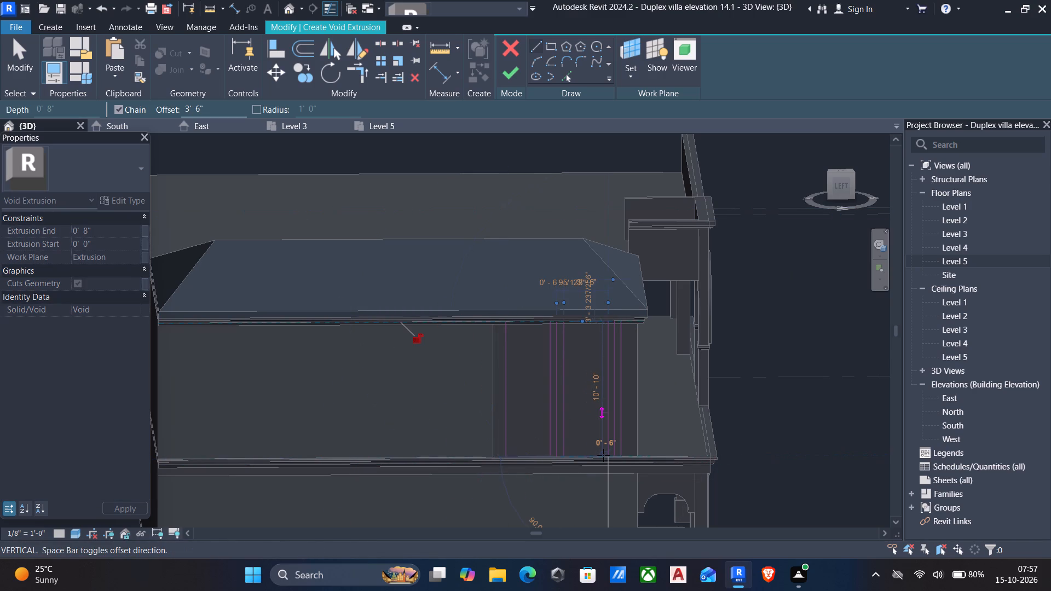
pyautogui.press('Escape')
pyautogui.press('Escape')
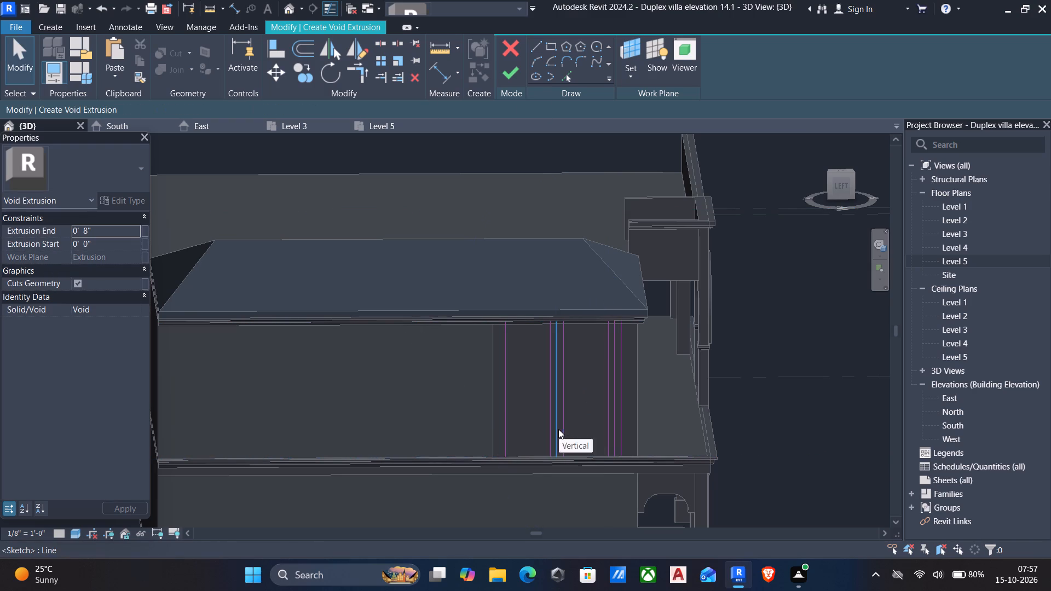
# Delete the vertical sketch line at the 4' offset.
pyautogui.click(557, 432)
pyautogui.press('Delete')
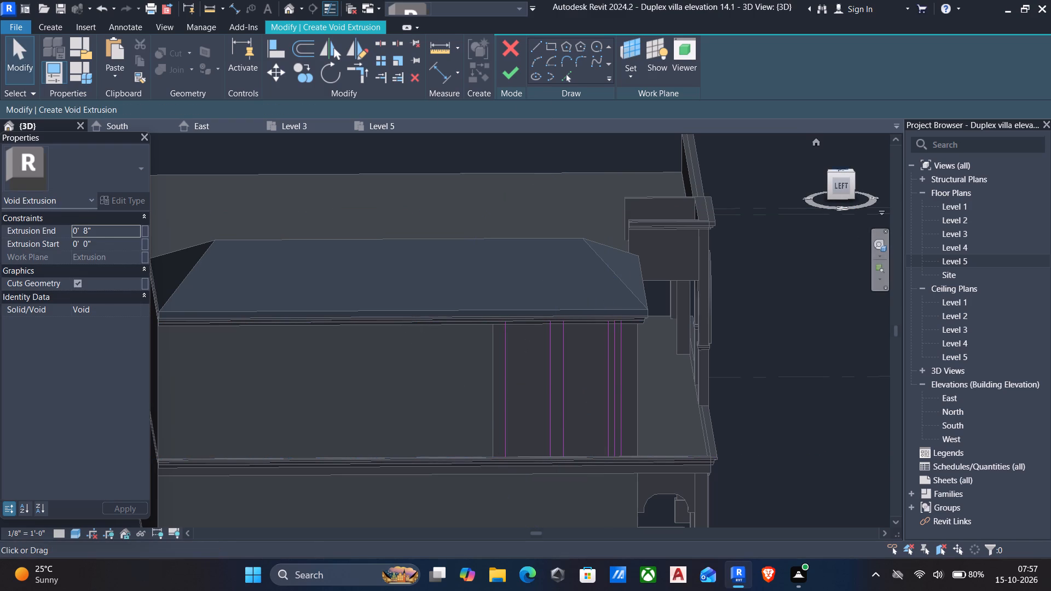
# In the left side view, draw a semicircular arch of 1'-9" radius between the rear pair of 3'6"-spaced vertical lines.
pyautogui.click(842, 184)
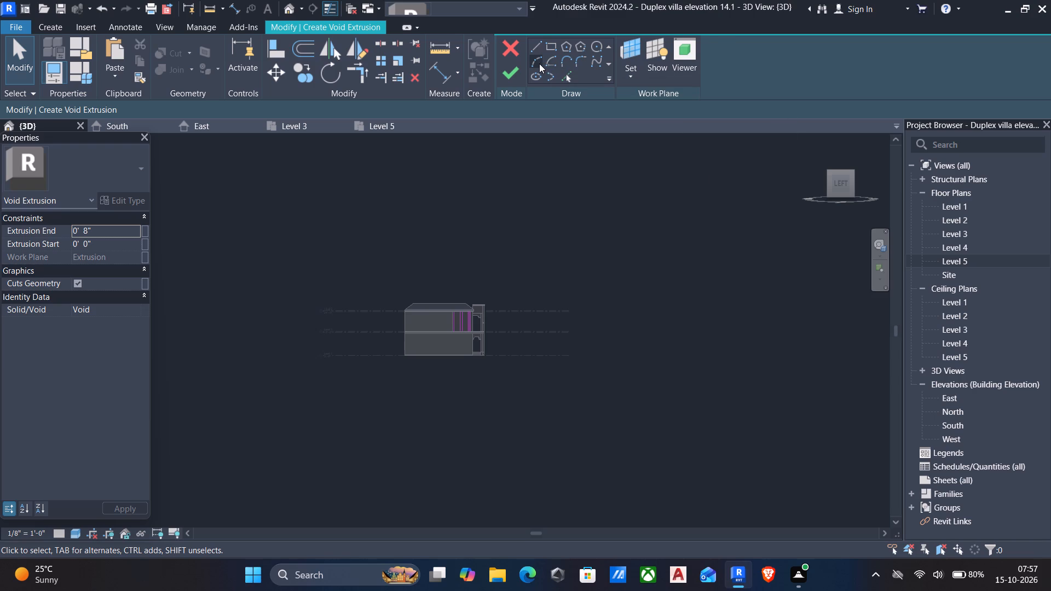
pyautogui.click(539, 63)
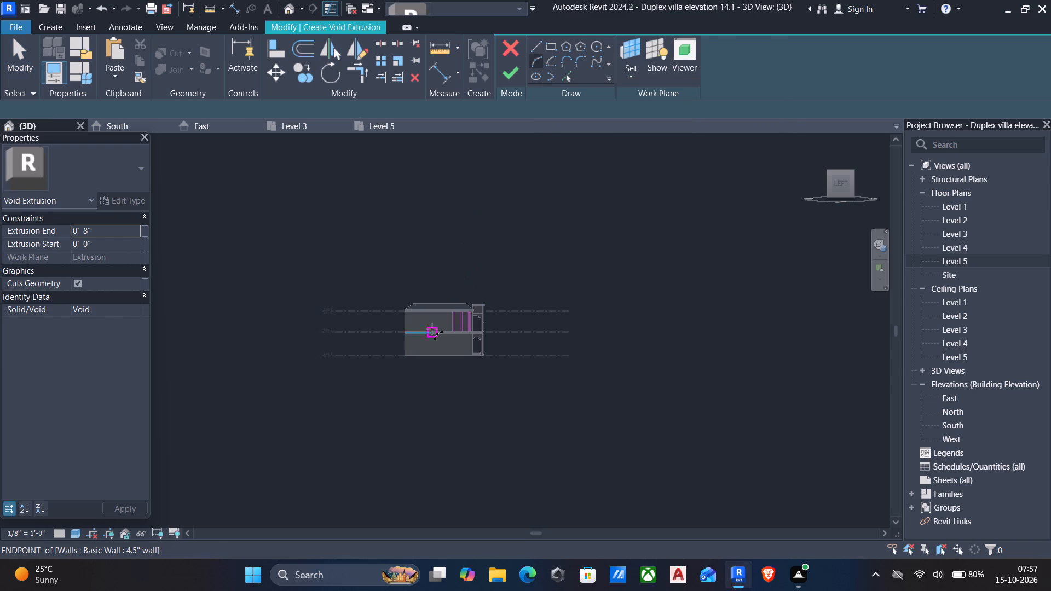
pyautogui.scroll(13, 431, 330)
pyautogui.scroll(4, 477, 298)
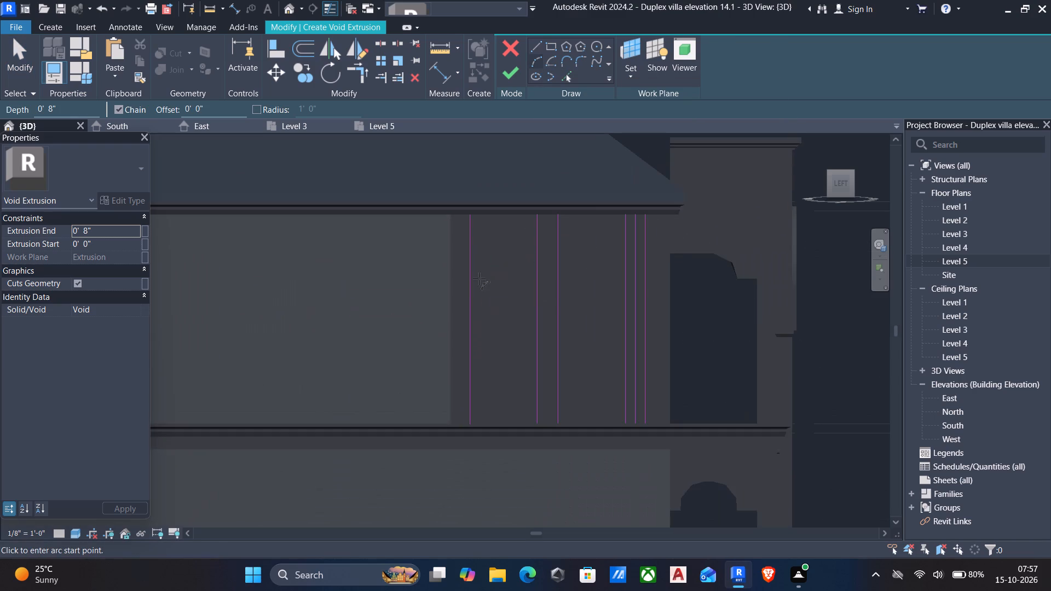
pyautogui.click(470, 285)
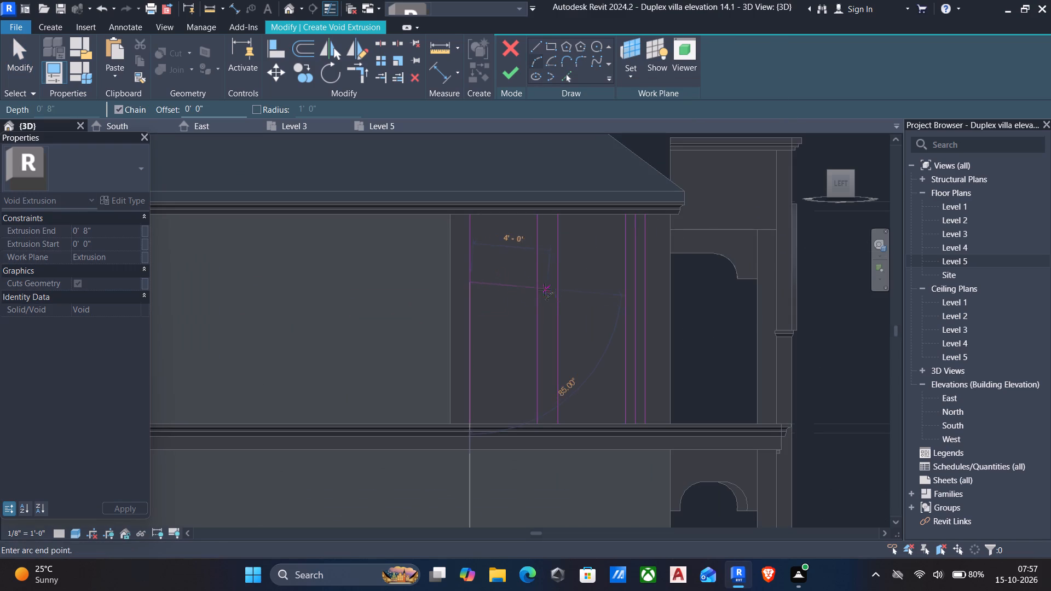
pyautogui.click(539, 284)
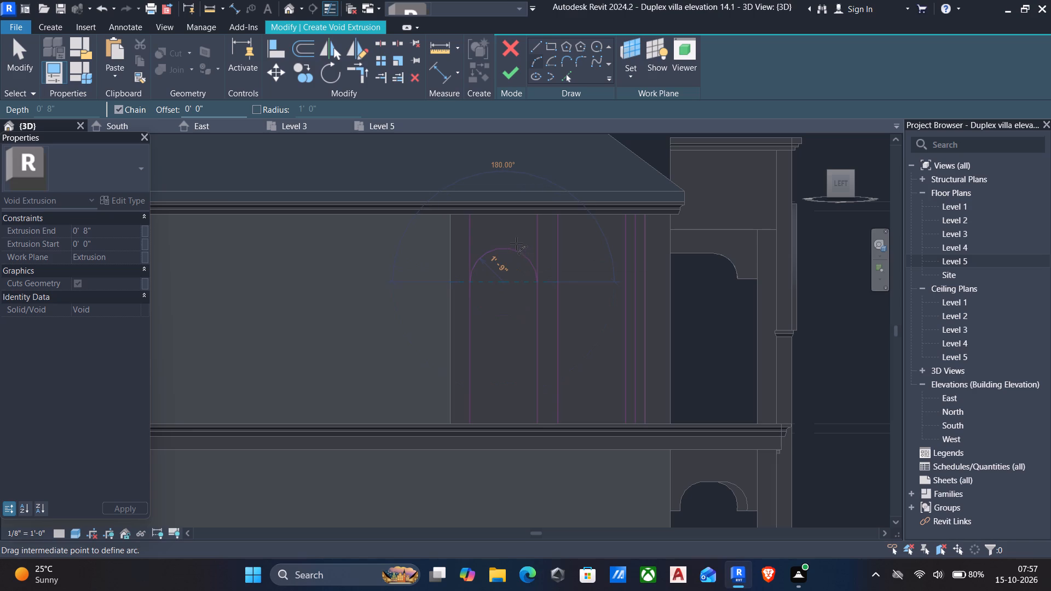
pyautogui.click(516, 244)
pyautogui.press('Escape')
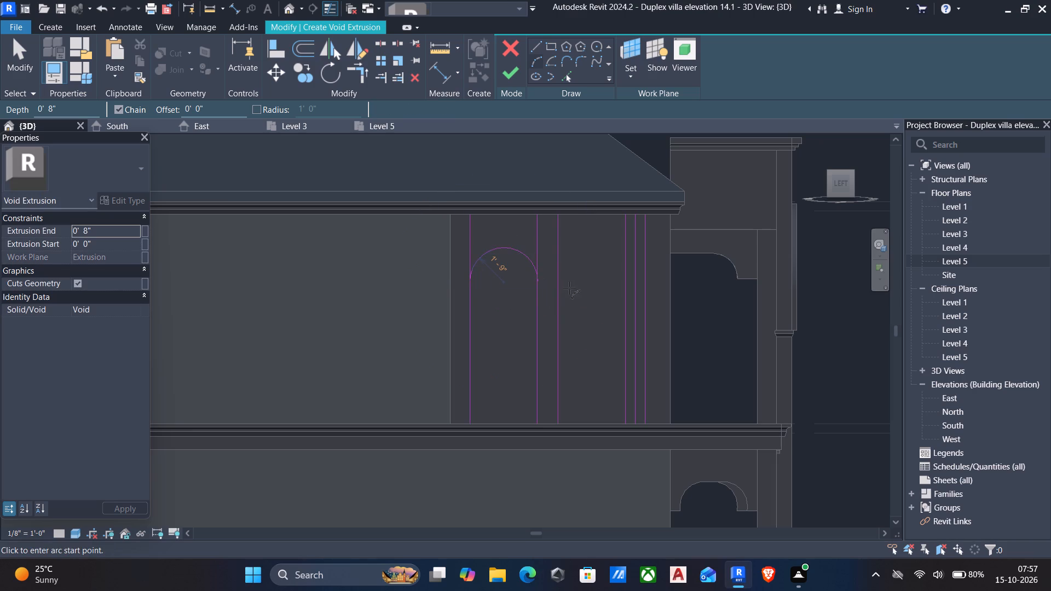
pyautogui.press('Escape')
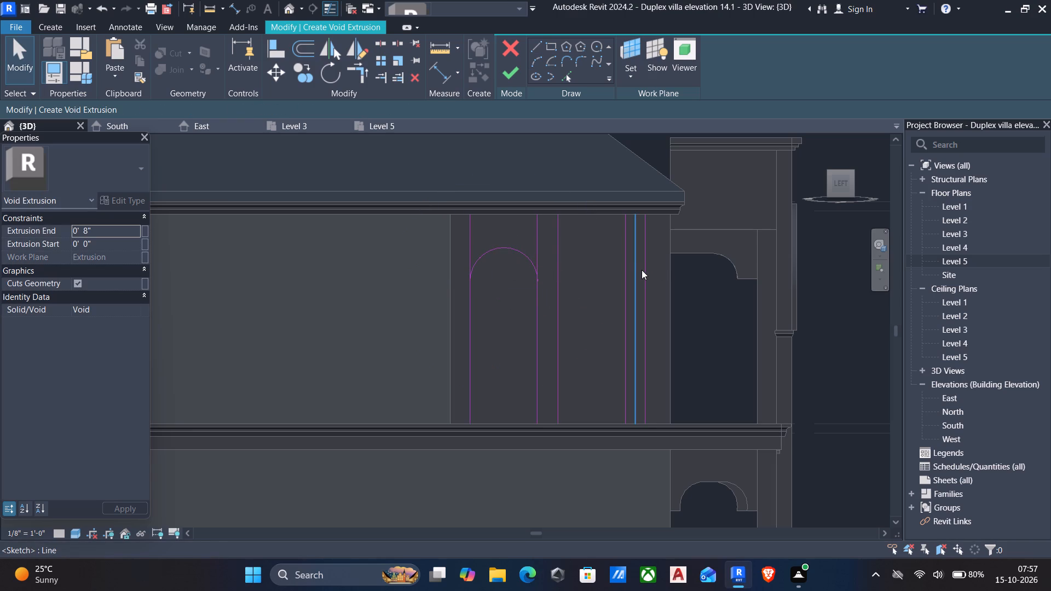
# Delete the traced front edge line and the 6" offset line beside it, leaving the innermost front vertical line.
pyautogui.click(646, 271)
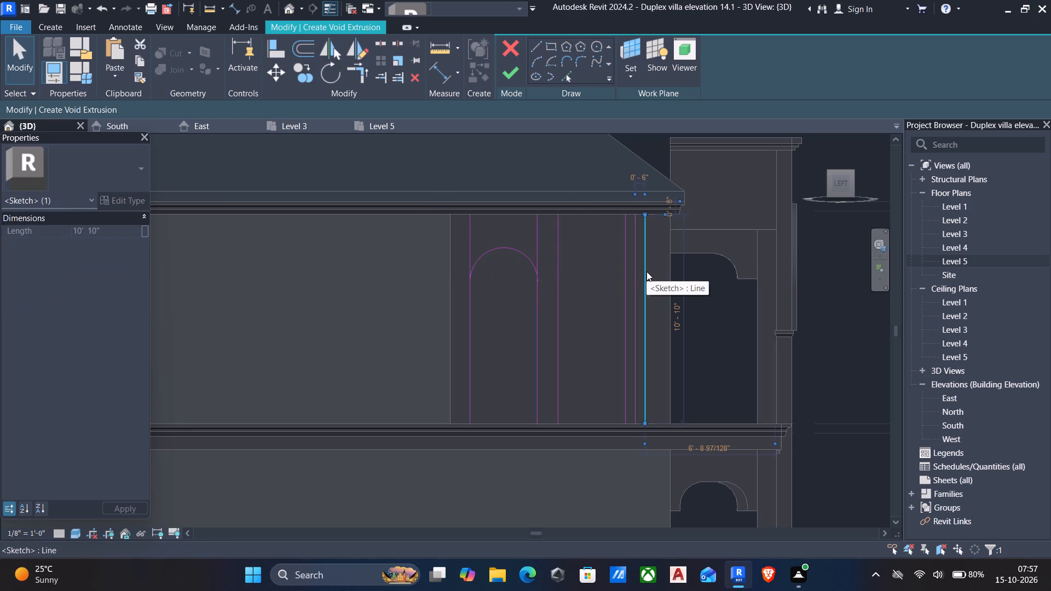
pyautogui.press('Delete')
pyautogui.click(629, 279)
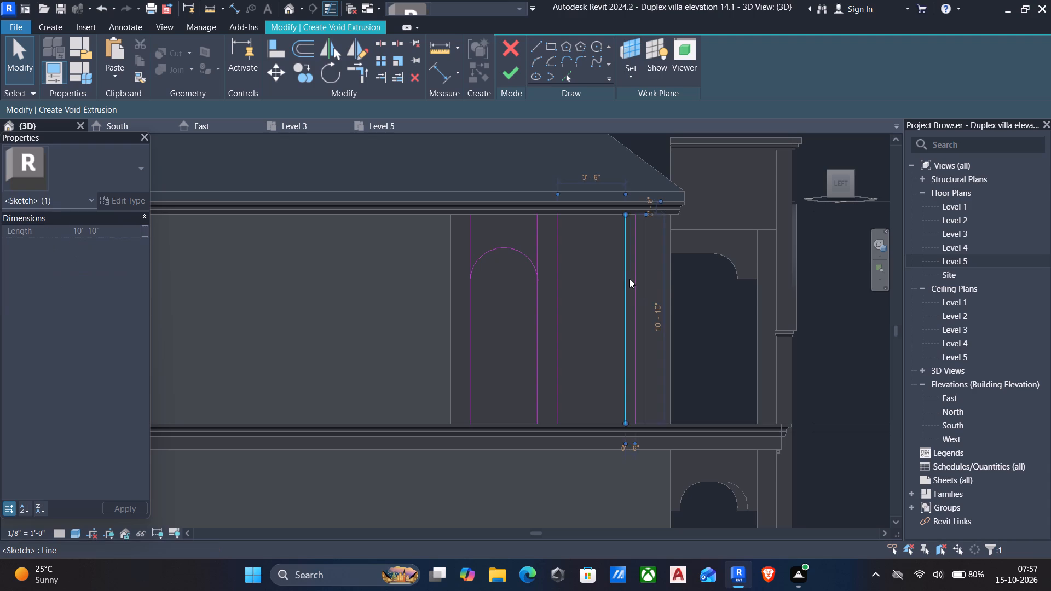
pyautogui.press('Delete')
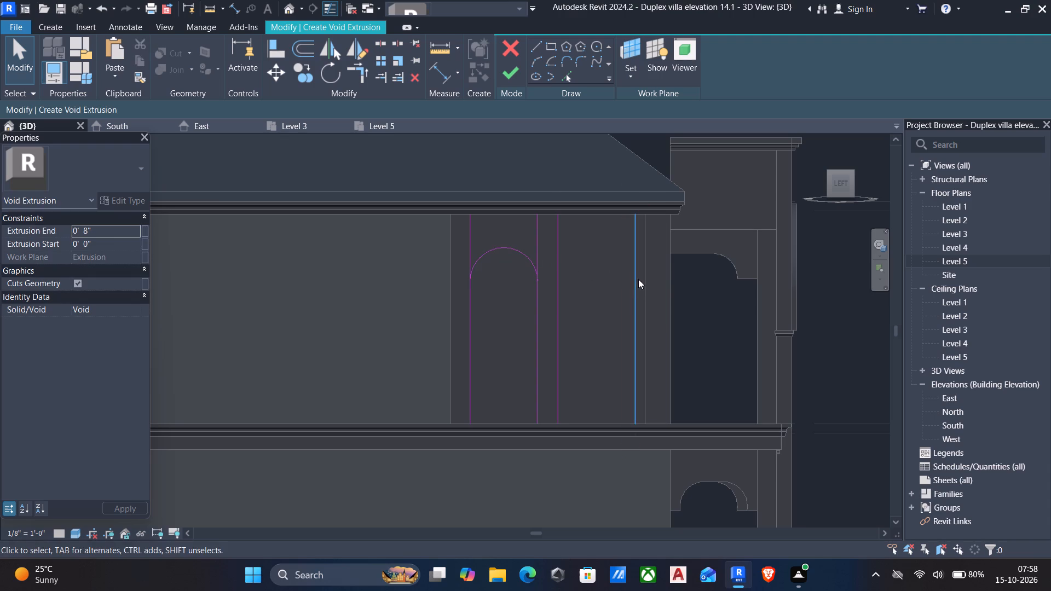
pyautogui.hotkey('ctrl', 'z')
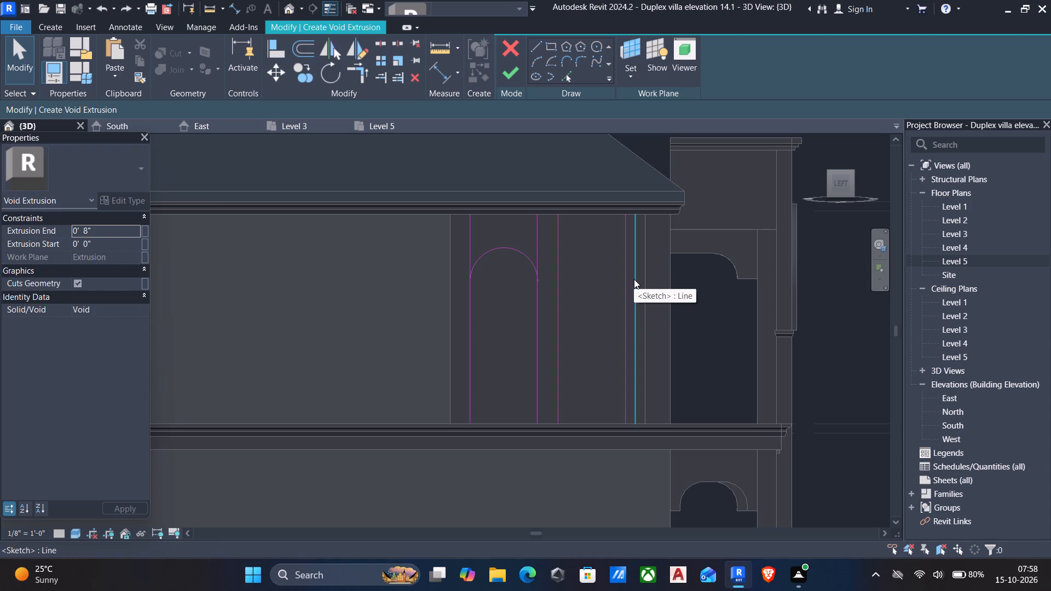
pyautogui.click(634, 279)
pyautogui.press('Delete')
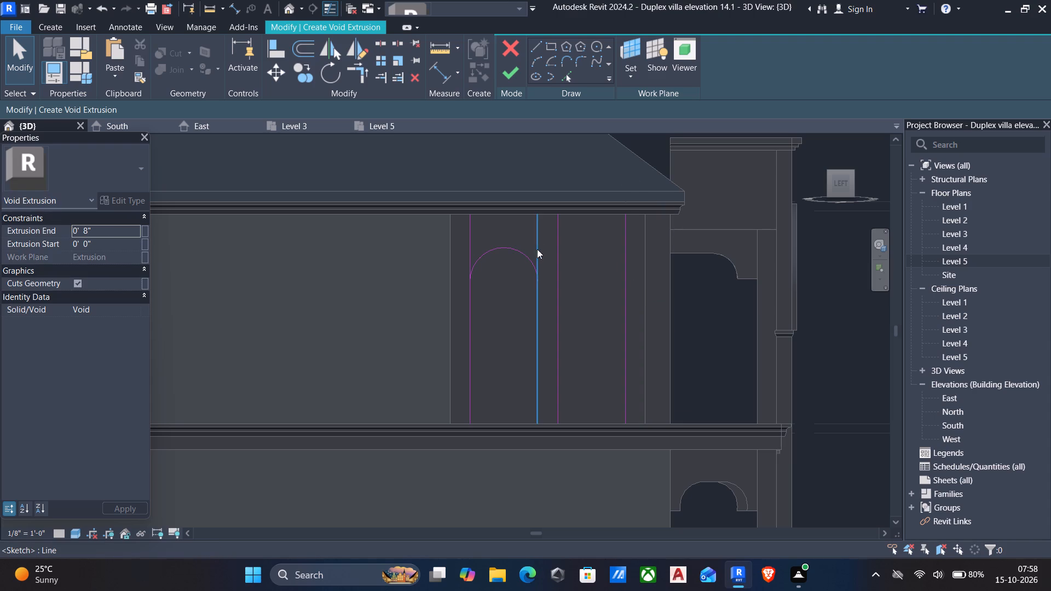
# Copy the semicircular arch from the rear pair of vertical sketch lines onto the front pair at the same height.
pyautogui.click(502, 250)
pyautogui.press('c')
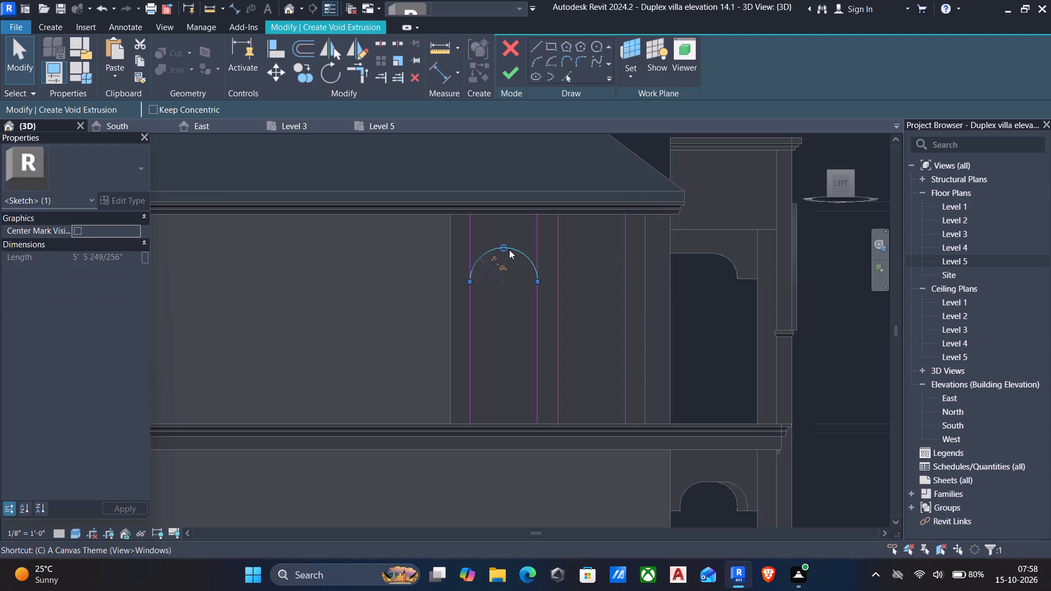
pyautogui.press('o')
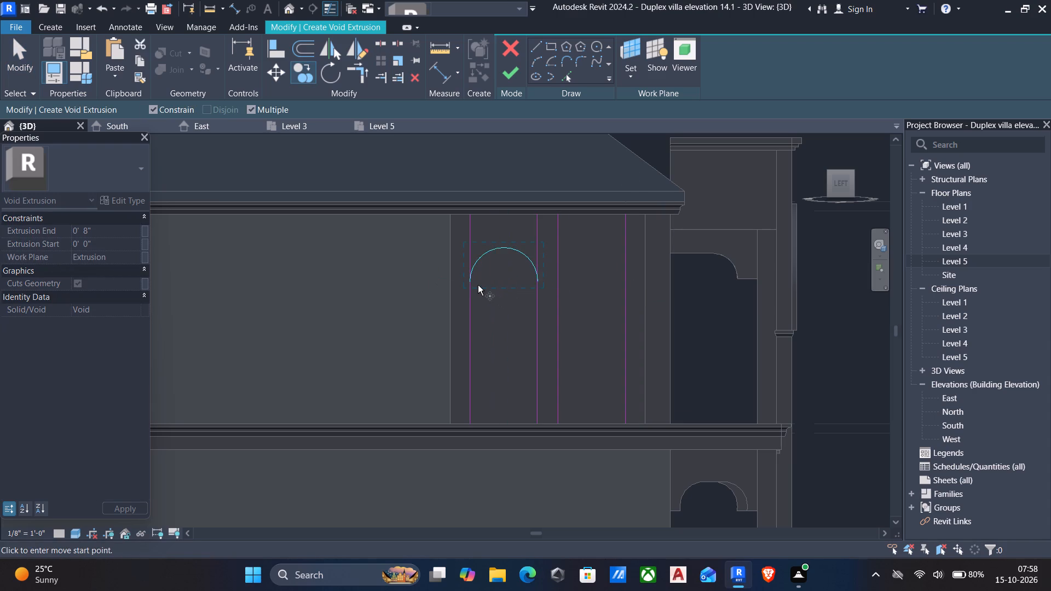
pyautogui.click(473, 282)
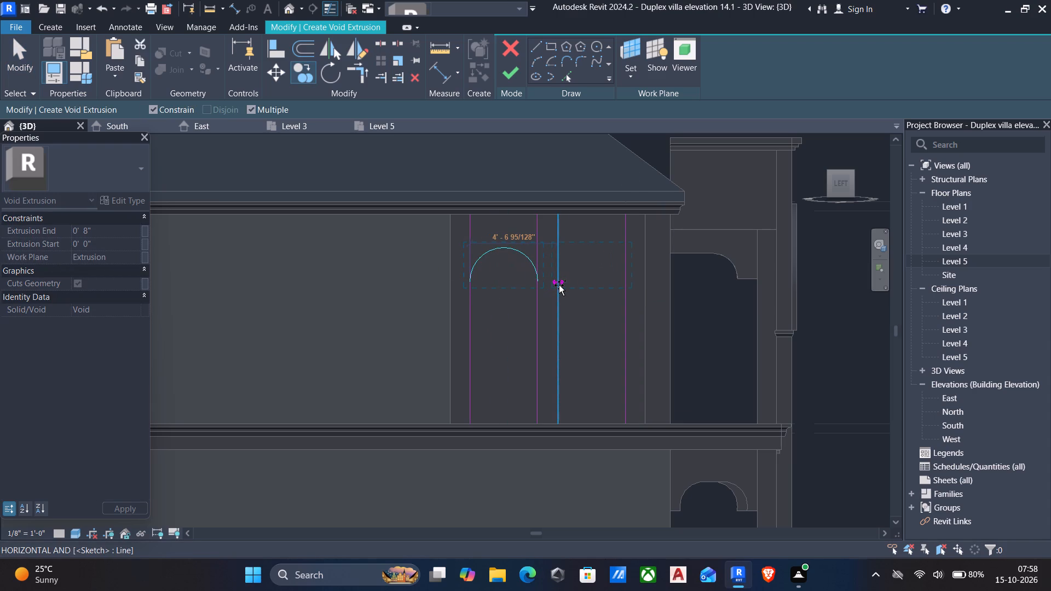
pyautogui.click(559, 285)
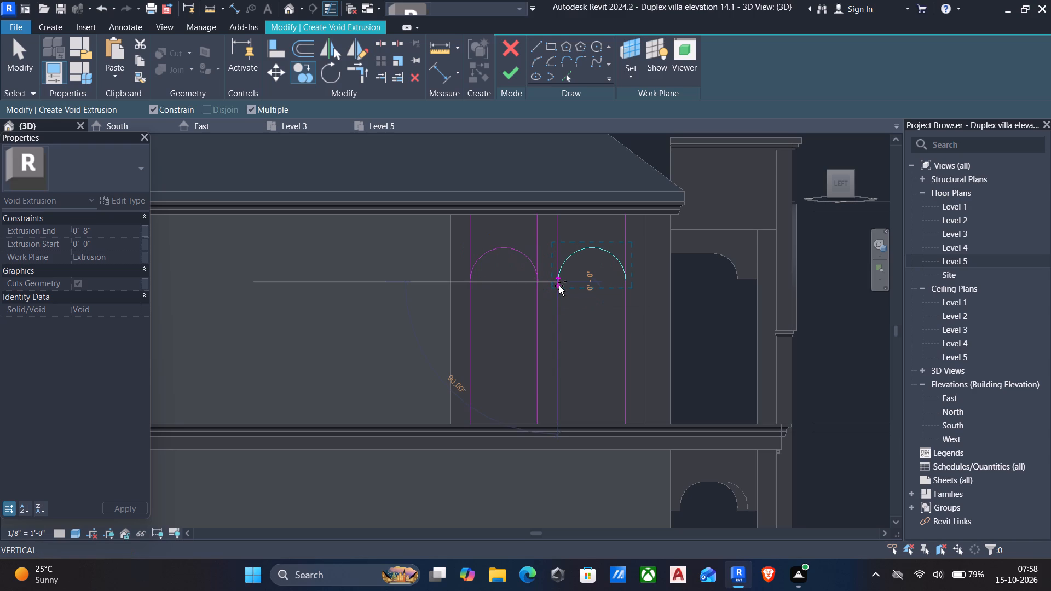
pyautogui.press('Escape')
pyautogui.press('Escape')
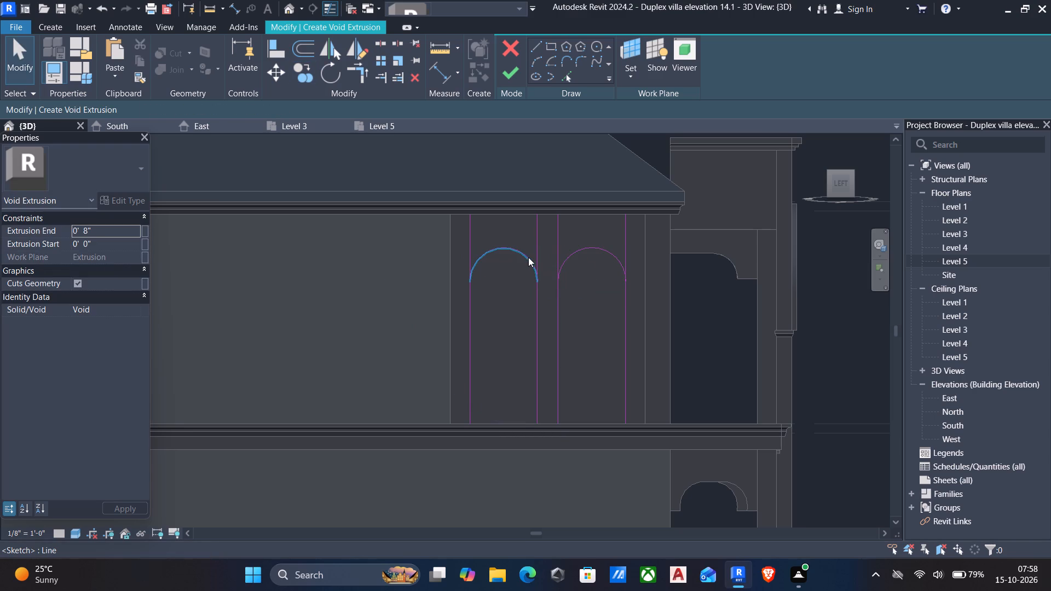
# Trim the four vertical sketch lines to the ends of the two semicircular arches, removing the portions above them.
pyautogui.press('t')
pyautogui.press('r')
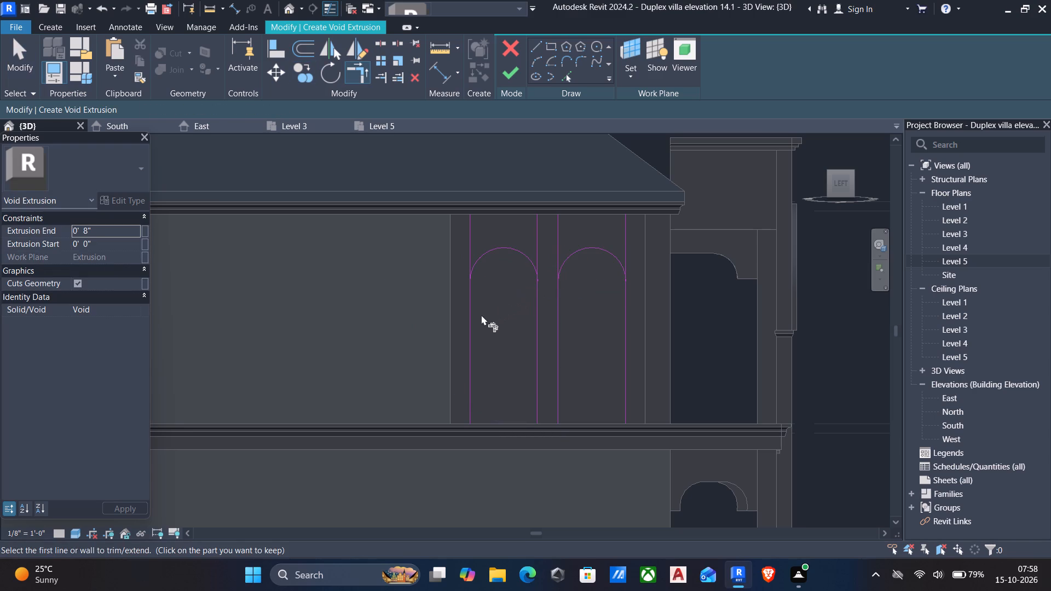
pyautogui.click(471, 320)
pyautogui.click(486, 258)
pyautogui.click(537, 305)
pyautogui.click(518, 248)
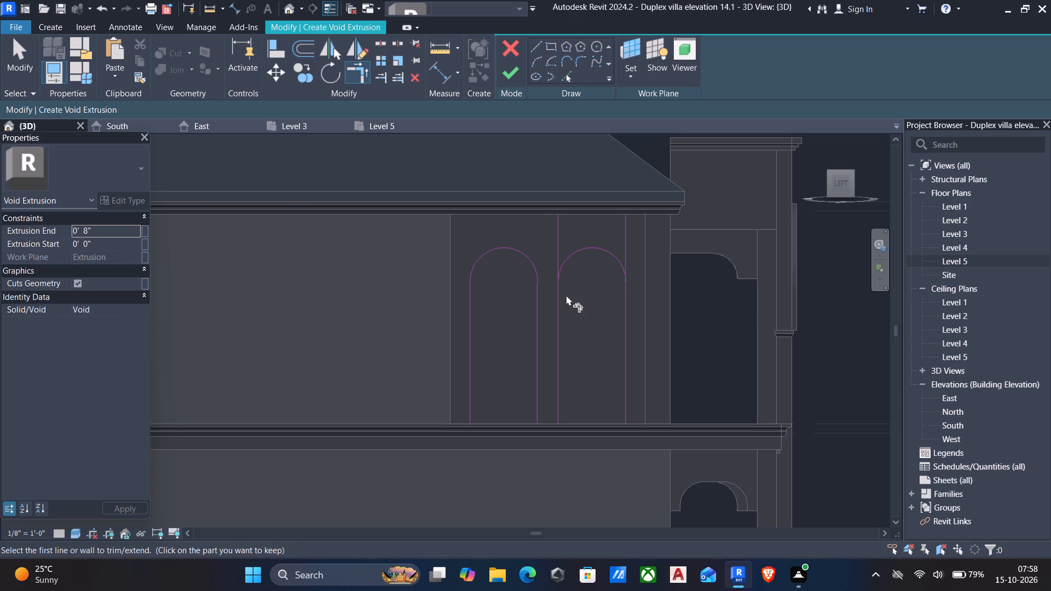
pyautogui.click(557, 301)
pyautogui.click(568, 259)
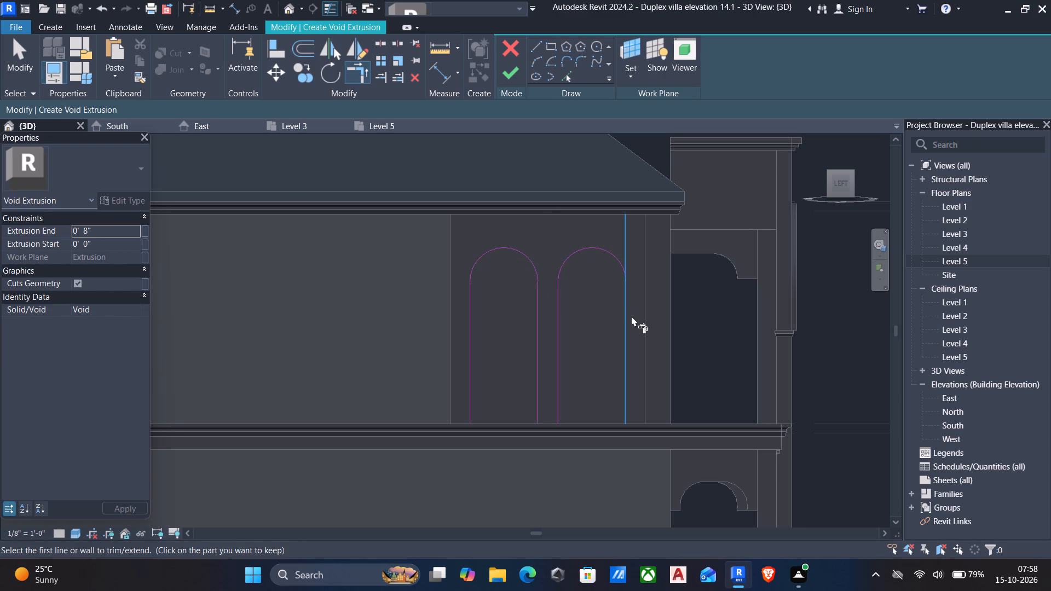
pyautogui.click(626, 316)
pyautogui.click(611, 257)
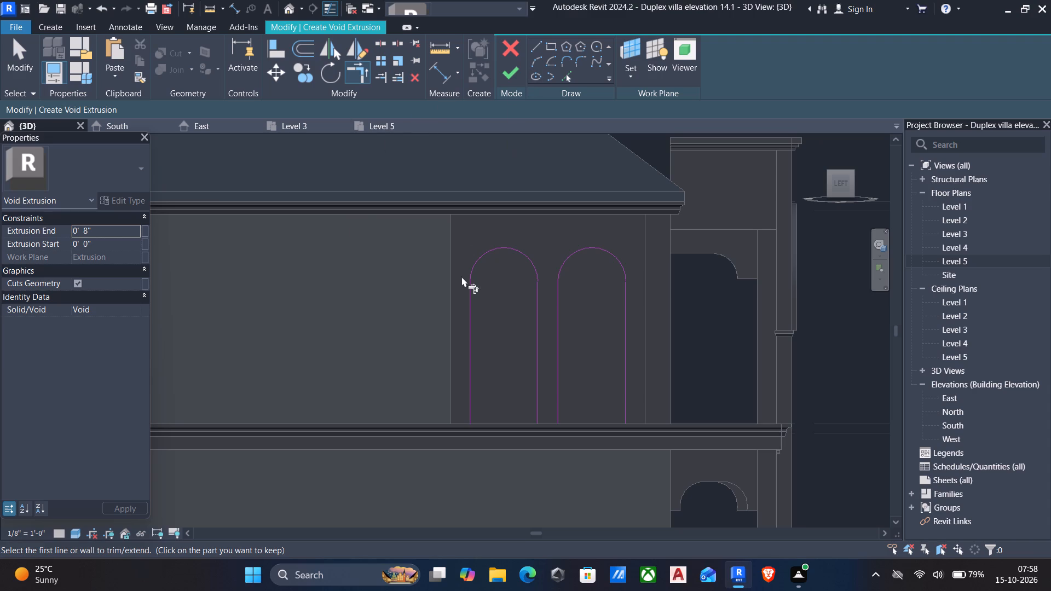
# Close both arch outlines with 3'-6" horizontal lines along their base and finish the void extrusion sketch.
pyautogui.click(534, 48)
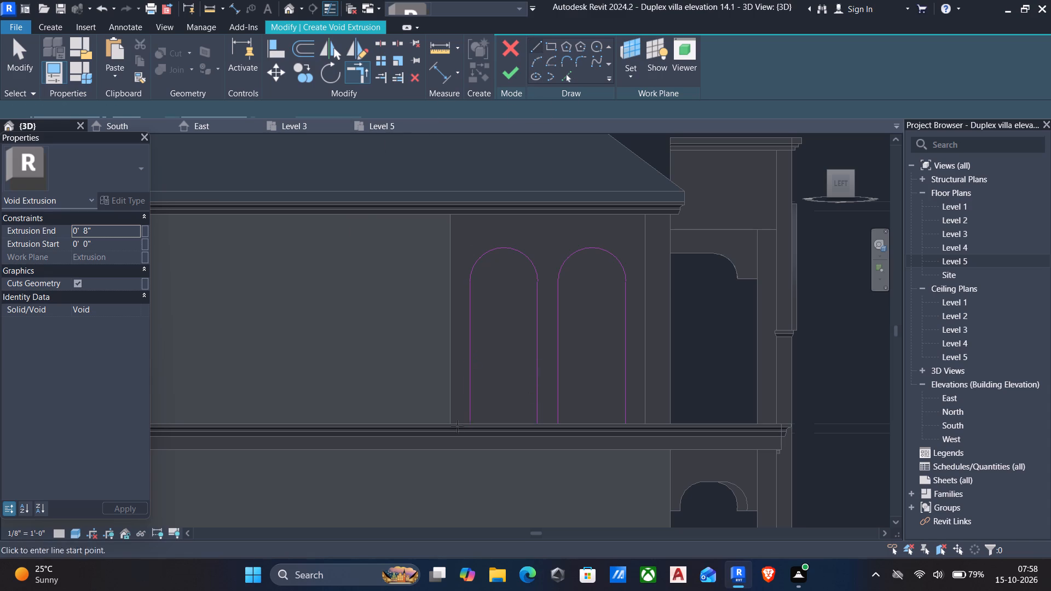
pyautogui.scroll(6, 458, 432)
pyautogui.click(480, 415)
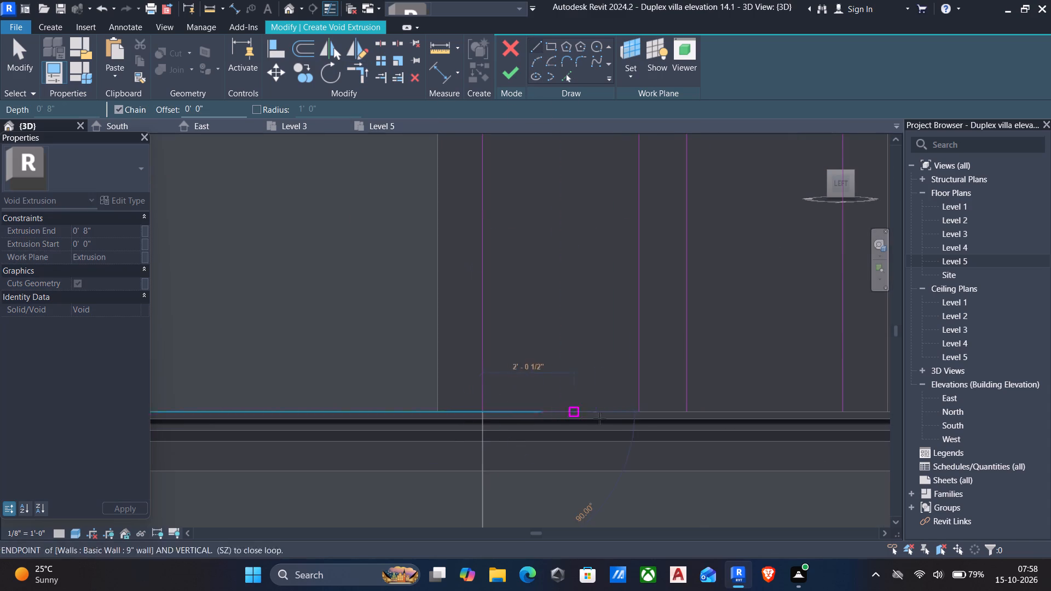
pyautogui.click(643, 413)
pyautogui.moveTo(640, 414); pyautogui.dragTo(591, 413, button='middle')
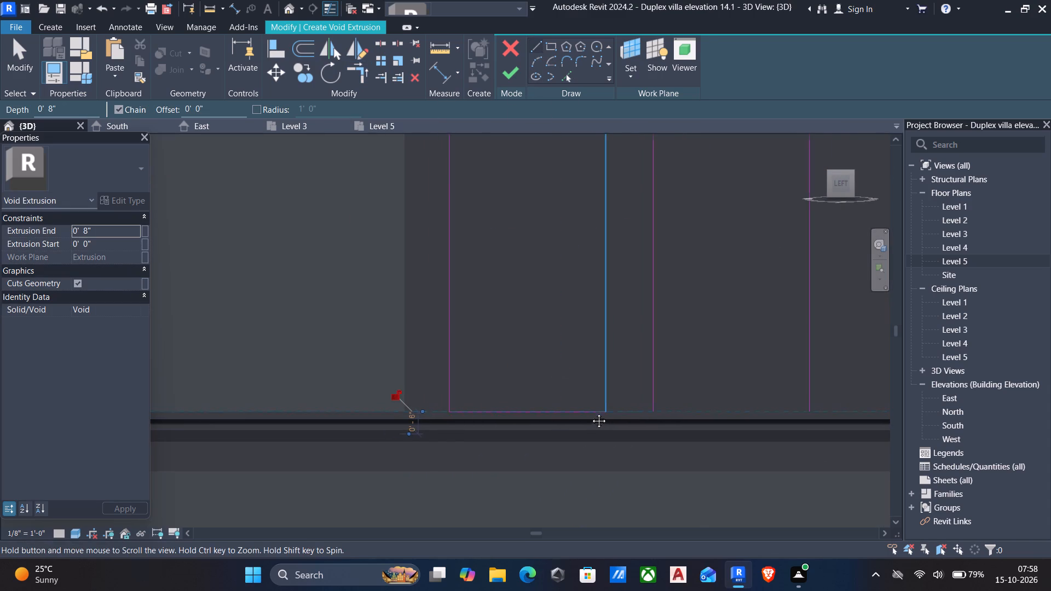
pyautogui.moveTo(591, 413); pyautogui.dragTo(590, 413, button='middle')
pyautogui.press('Escape')
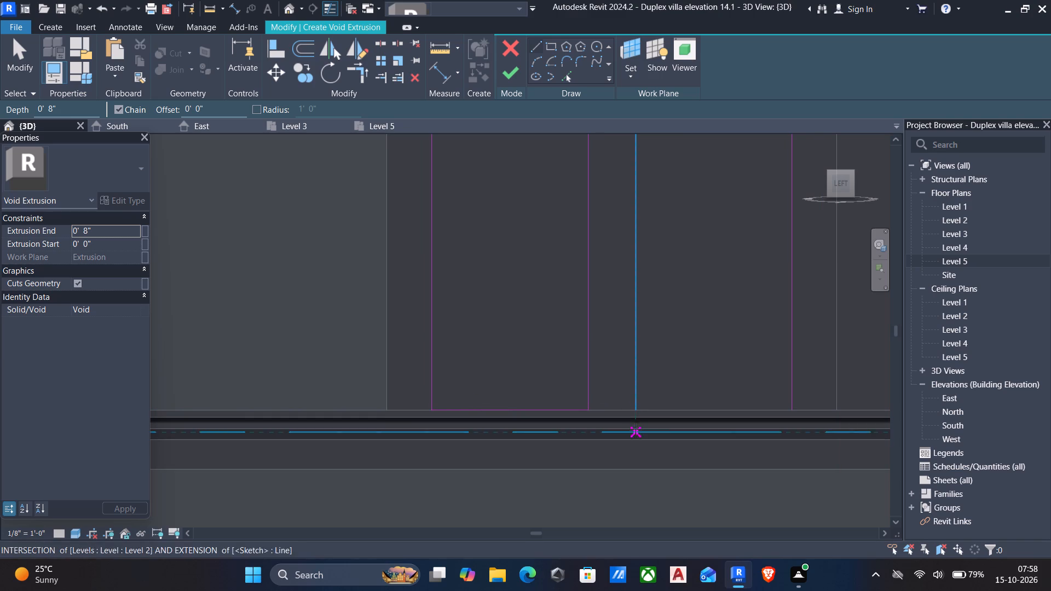
pyautogui.click(637, 414)
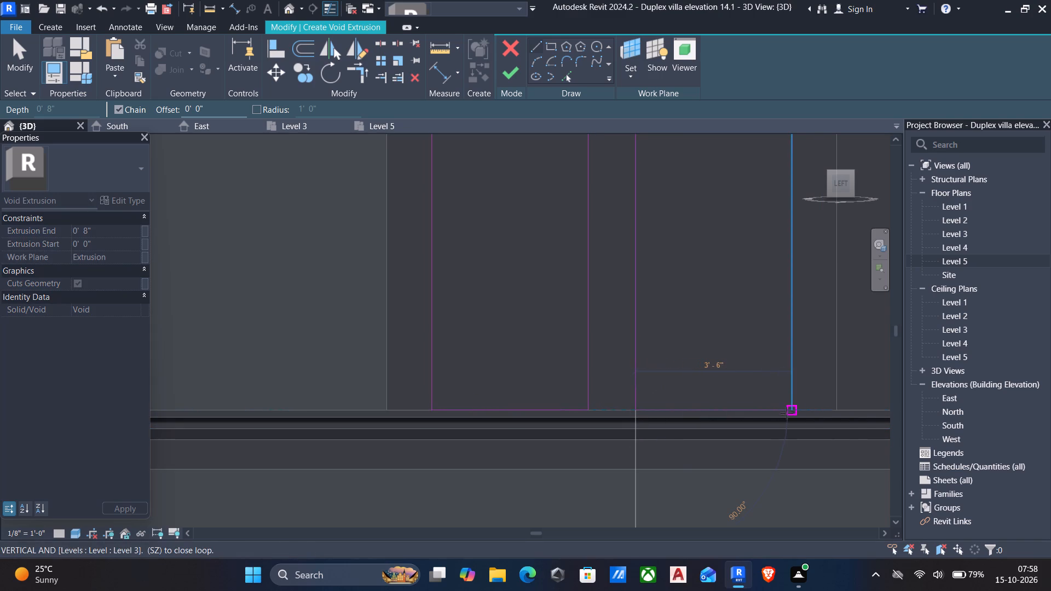
pyautogui.click(794, 407)
pyautogui.press('Escape')
pyautogui.scroll(-3, 773, 400)
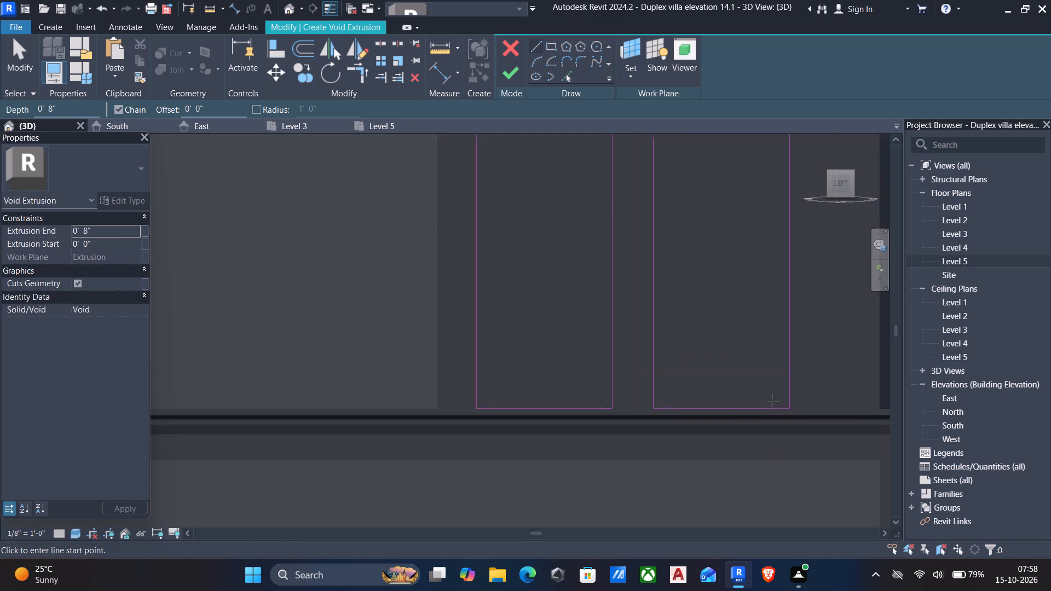
pyautogui.scroll(-2, 773, 401)
pyautogui.middleClick(764, 409)
pyautogui.moveTo(759, 413); pyautogui.dragTo(675, 462, button='middle')
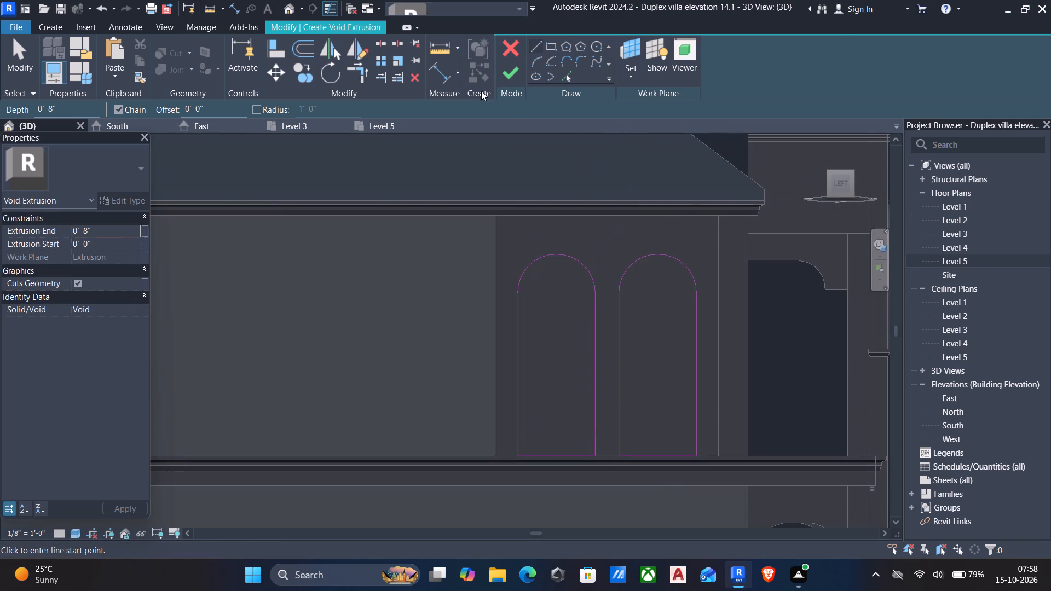
pyautogui.click(500, 76)
# Stretch the void extrusion both ways through the side wall, to an end of about 5'-5" and a start of about -4'-5".
pyautogui.scroll(-4, 644, 334)
pyautogui.keyDown('shift'); pyautogui.moveTo(650, 332); pyautogui.dragTo(482, 407, button='middle'); pyautogui.keyUp('shift')
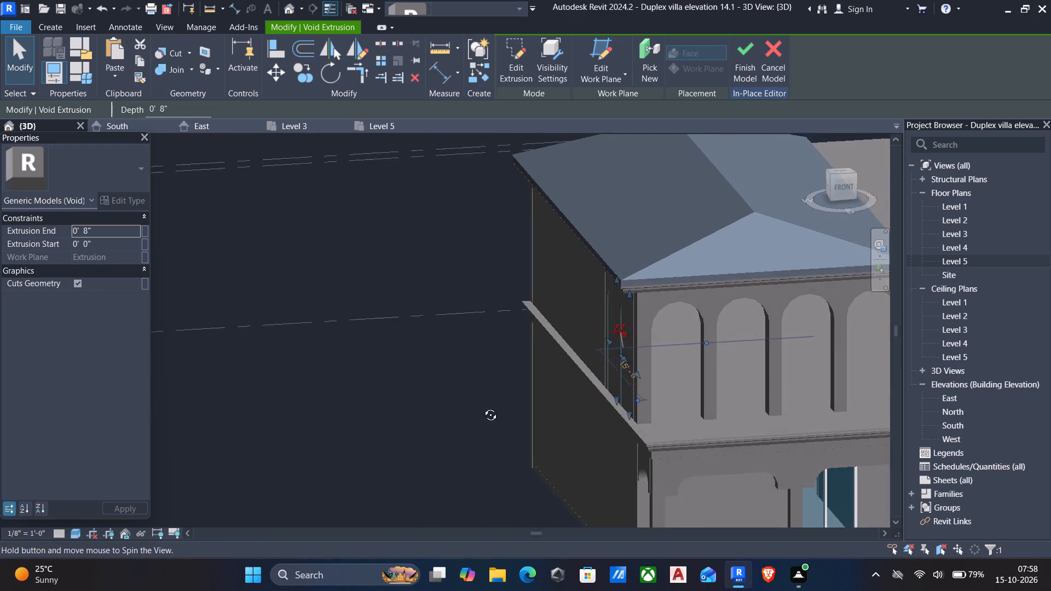
pyautogui.keyDown('shift'); pyautogui.moveTo(482, 407); pyautogui.dragTo(502, 398, button='middle'); pyautogui.keyUp('shift')
pyautogui.scroll(5, 533, 407)
pyautogui.moveTo(523, 409); pyautogui.dragTo(395, 318, button='middle')
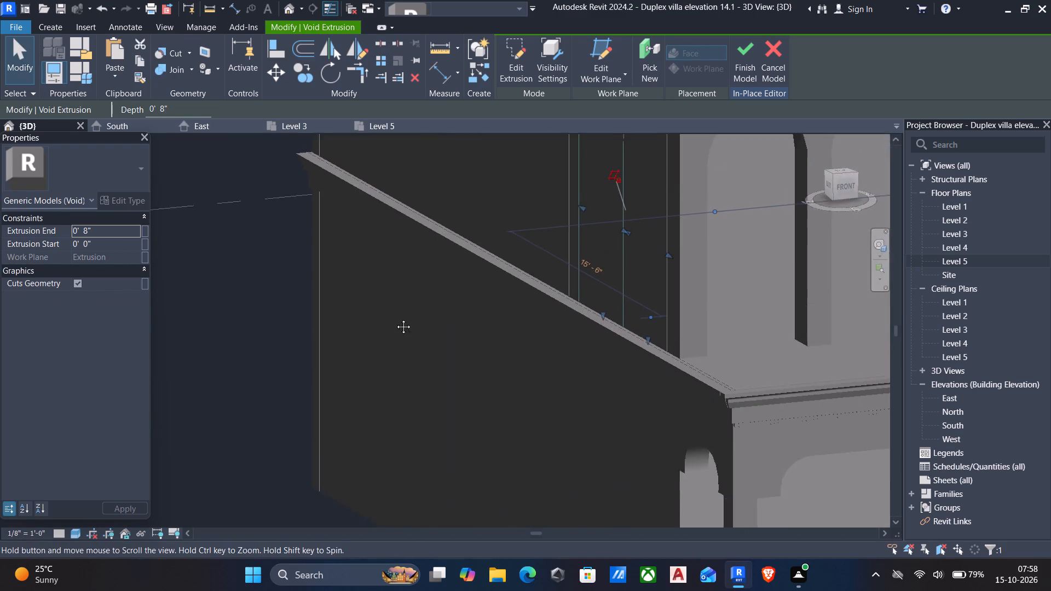
pyautogui.moveTo(395, 318); pyautogui.dragTo(395, 318, button='middle')
pyautogui.scroll(-5, 388, 321)
pyautogui.press('Escape')
pyautogui.scroll(-1, 449, 309)
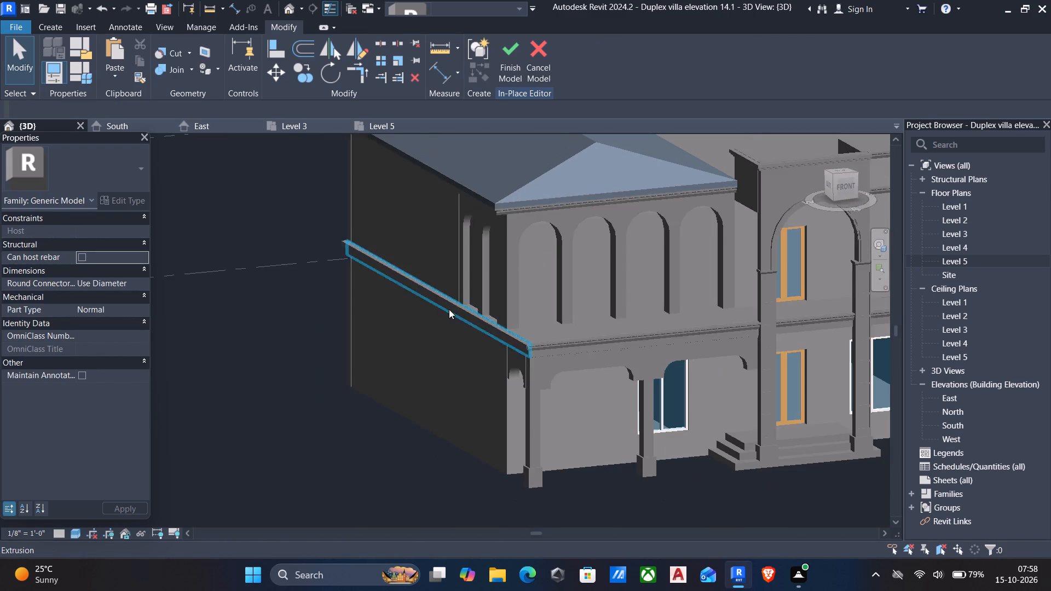
pyautogui.click(492, 293)
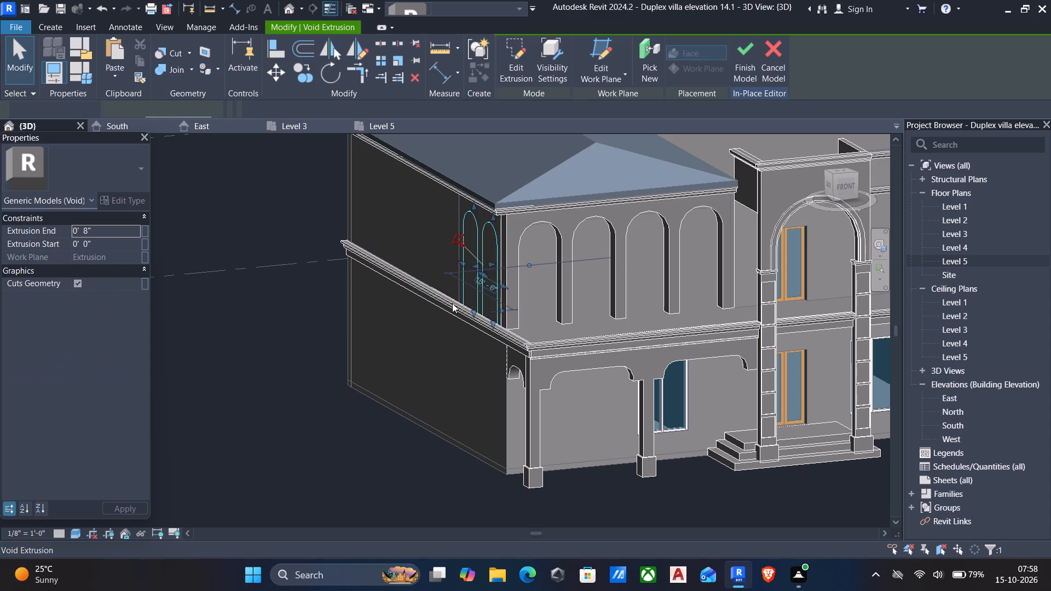
pyautogui.moveTo(490, 266); pyautogui.dragTo(538, 258)
pyautogui.moveTo(475, 265); pyautogui.dragTo(436, 282)
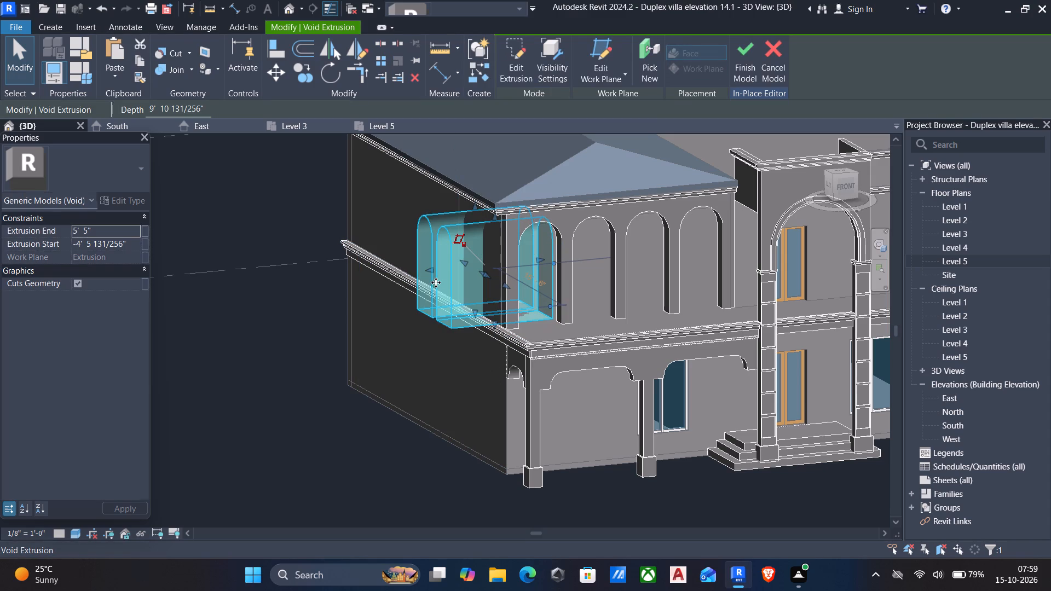
pyautogui.press('Escape')
# Check the two arched openings in the upper-floor side closure from the side and front, and finish the in-place model.
pyautogui.scroll(-1, 457, 341)
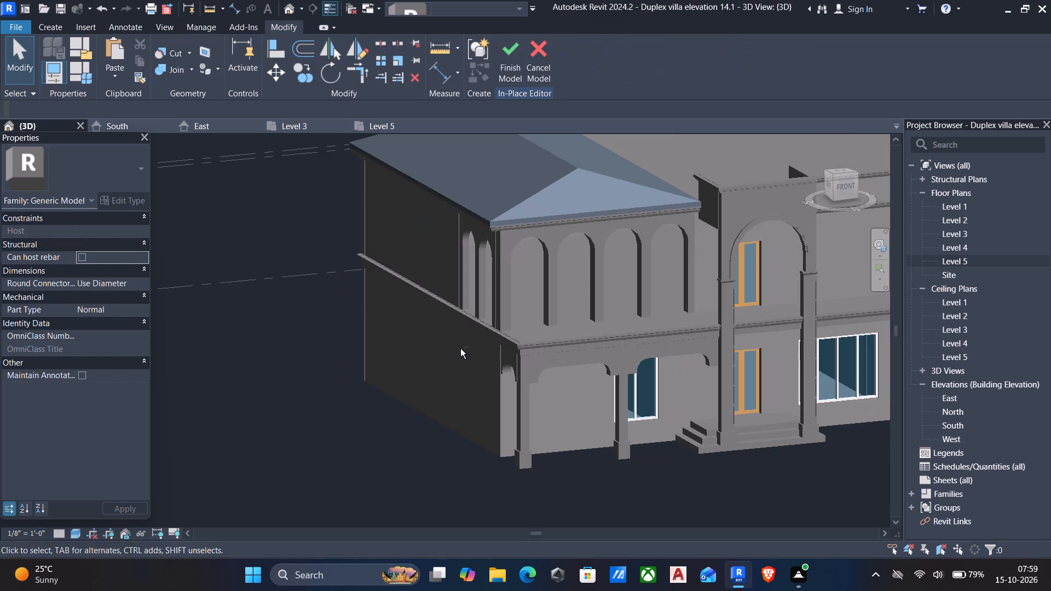
pyautogui.keyDown('shift'); pyautogui.moveTo(442, 341); pyautogui.dragTo(578, 324, button='middle'); pyautogui.keyUp('shift')
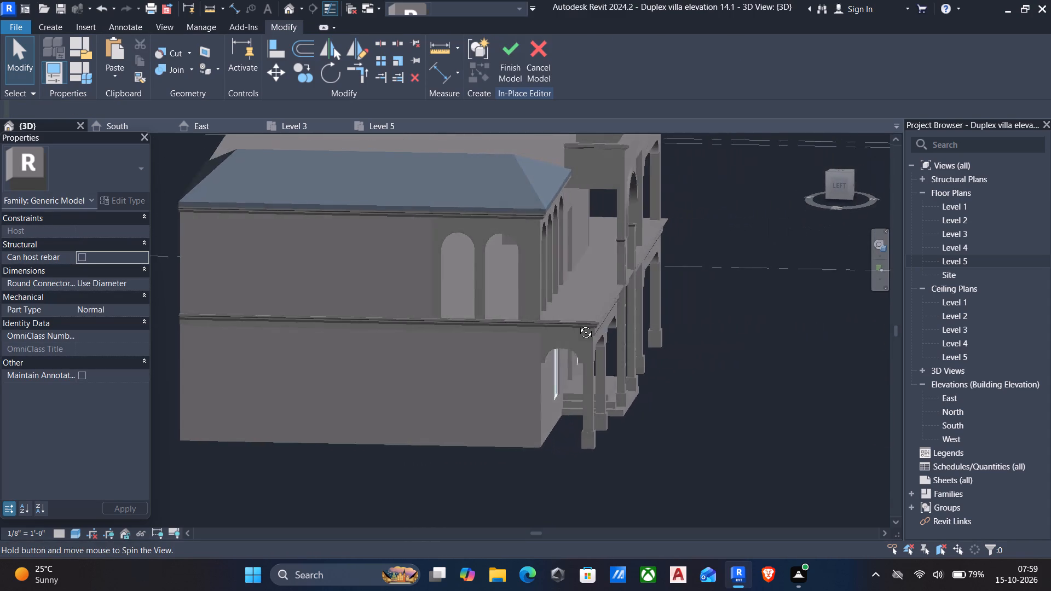
pyautogui.keyDown('shift'); pyautogui.moveTo(578, 324); pyautogui.dragTo(328, 322, button='middle'); pyautogui.keyUp('shift')
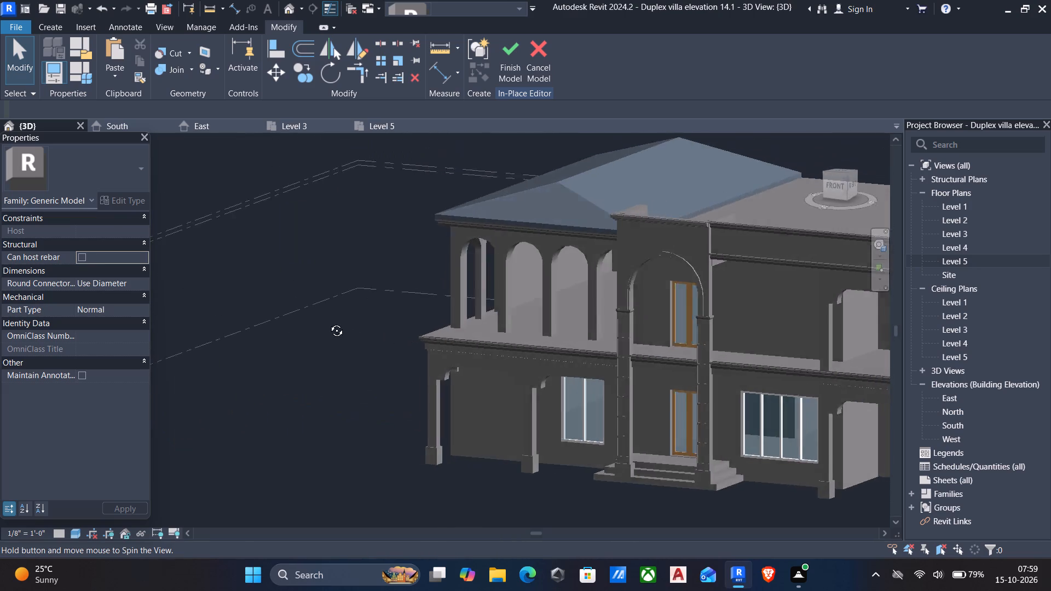
pyautogui.keyDown('shift'); pyautogui.moveTo(328, 322); pyautogui.dragTo(578, 329, button='middle'); pyautogui.keyUp('shift')
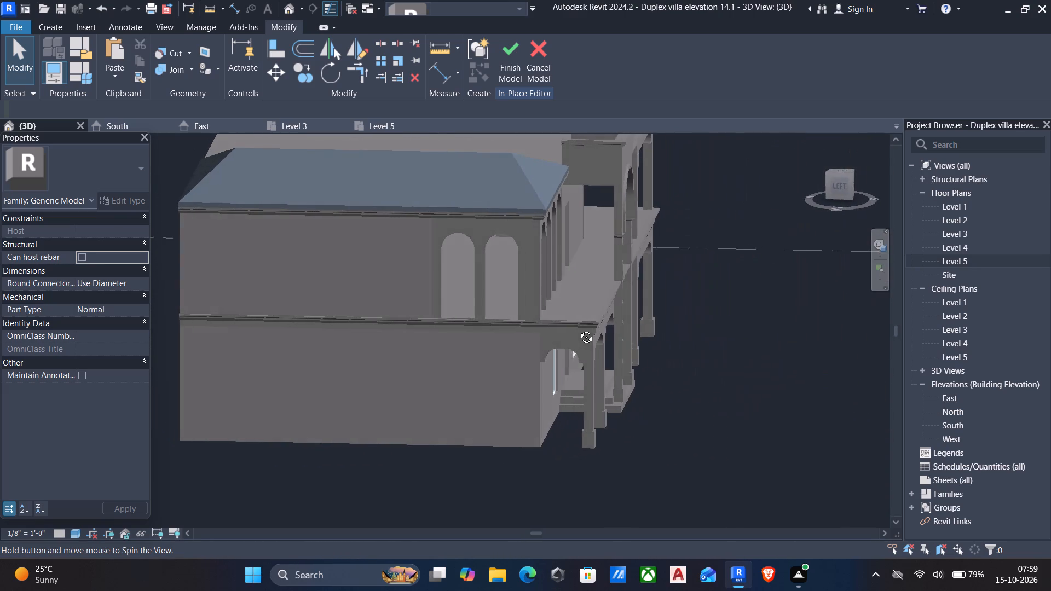
pyautogui.keyDown('shift'); pyautogui.moveTo(578, 329); pyautogui.dragTo(582, 315, button='middle'); pyautogui.keyUp('shift')
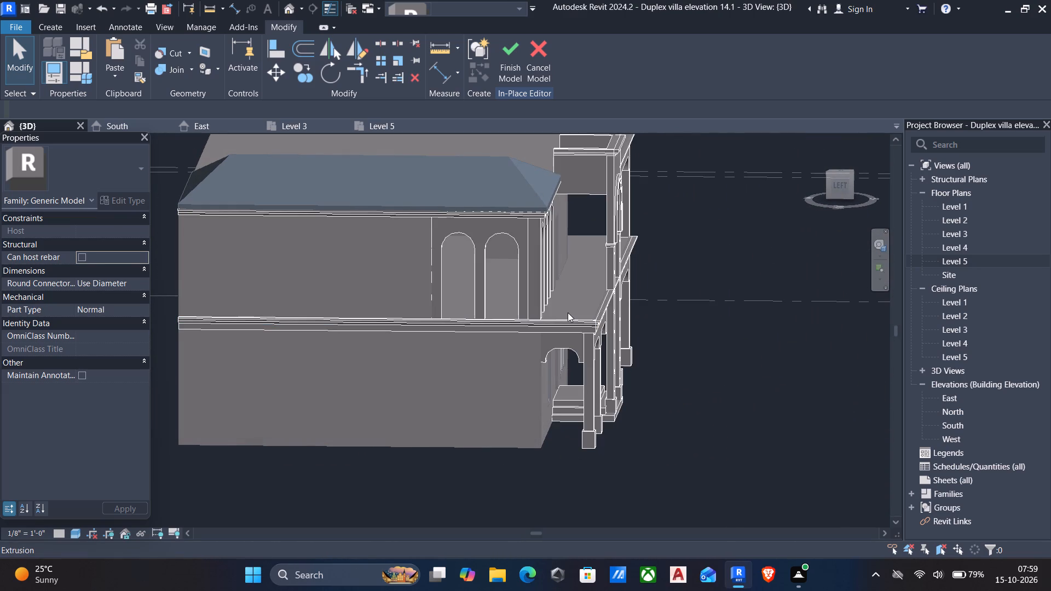
pyautogui.click(506, 56)
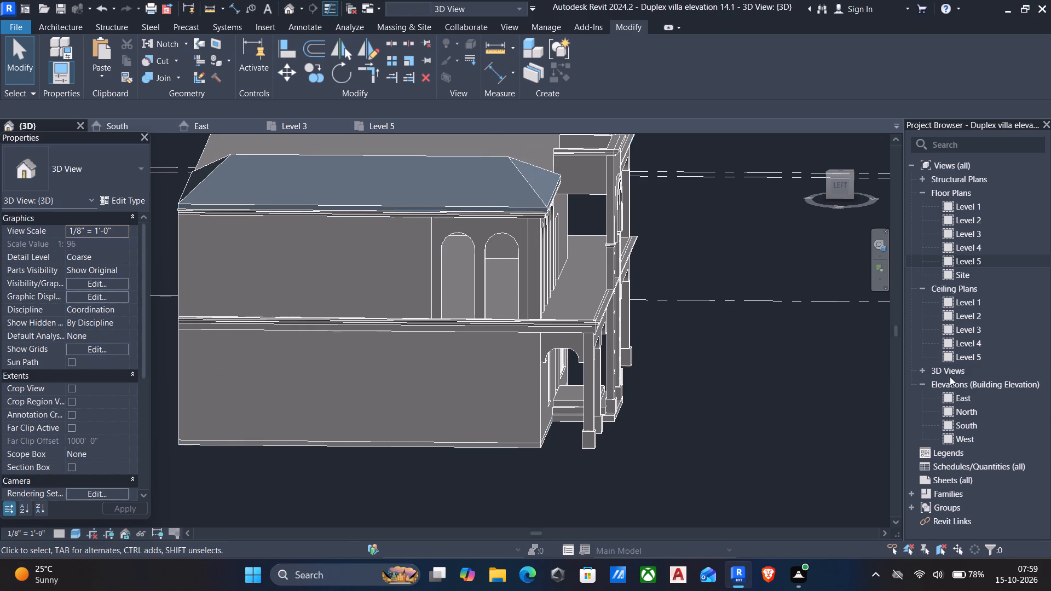
# Examine the whole villa in 3D from the left side and the front.
pyautogui.scroll(-3, 740, 413)
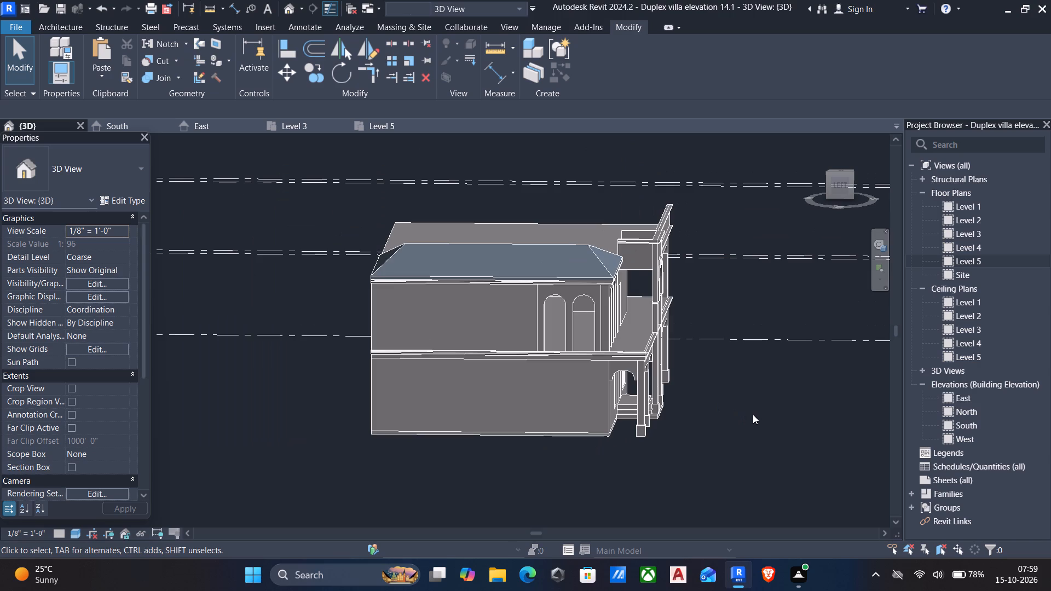
pyautogui.keyDown('shift'); pyautogui.moveTo(750, 422); pyautogui.dragTo(607, 434, button='middle'); pyautogui.keyUp('shift')
pyautogui.scroll(-2, 607, 434)
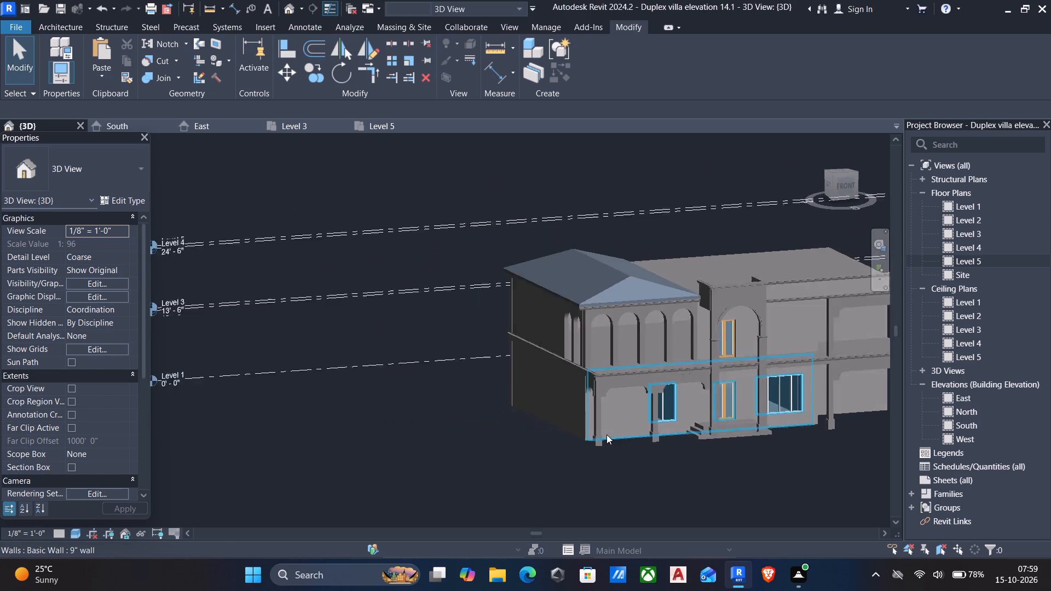
pyautogui.scroll(-1, 607, 434)
pyautogui.moveTo(616, 439); pyautogui.dragTo(465, 444, button='middle')
pyautogui.scroll(3, 734, 430)
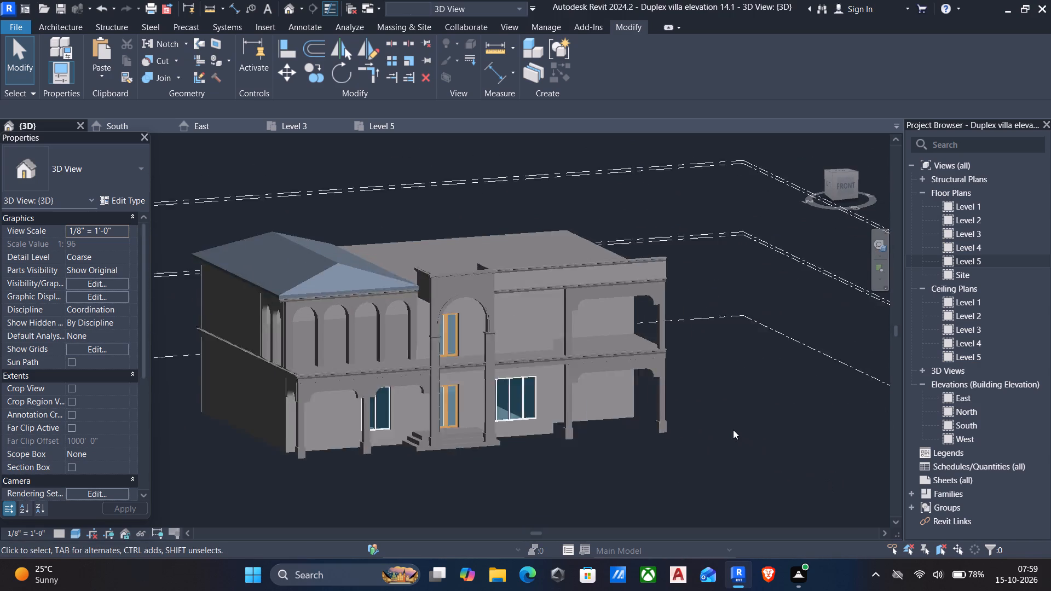
pyautogui.scroll(2, 733, 430)
pyautogui.moveTo(654, 434); pyautogui.dragTo(764, 391, button='middle')
pyautogui.moveTo(507, 428); pyautogui.dragTo(596, 451, button='middle')
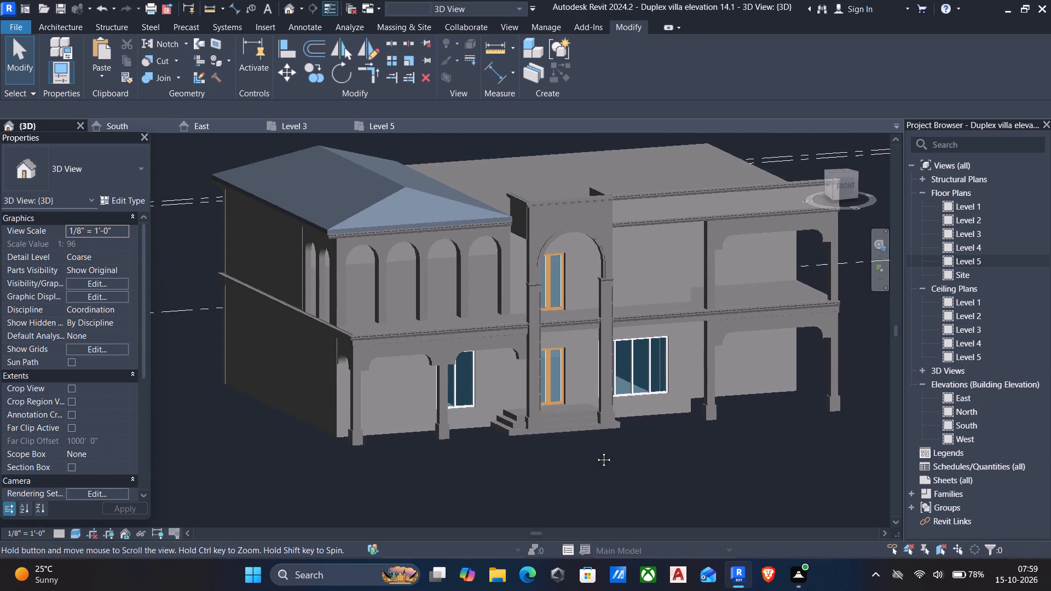
pyautogui.moveTo(596, 451); pyautogui.dragTo(596, 452, button='middle')
pyautogui.moveTo(592, 432); pyautogui.dragTo(556, 448, button='middle')
pyautogui.scroll(-1, 558, 444)
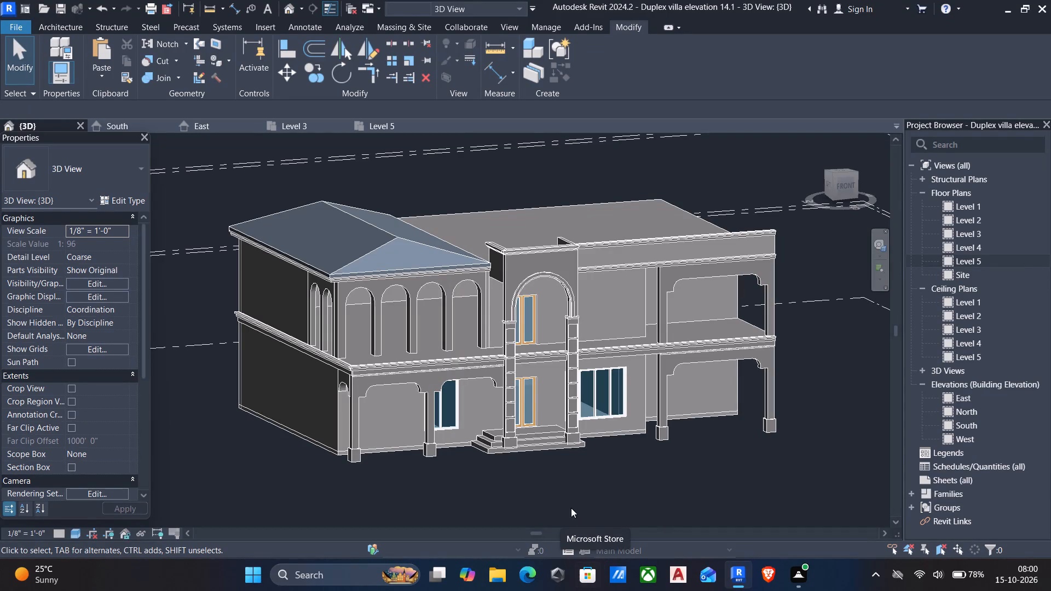
# On the Level 3 plan, create a Handrail - Rectangular railing about 22'-3" long along the front balcony edge, from the left corner to the first porch column.
pyautogui.doubleClick(994, 233)
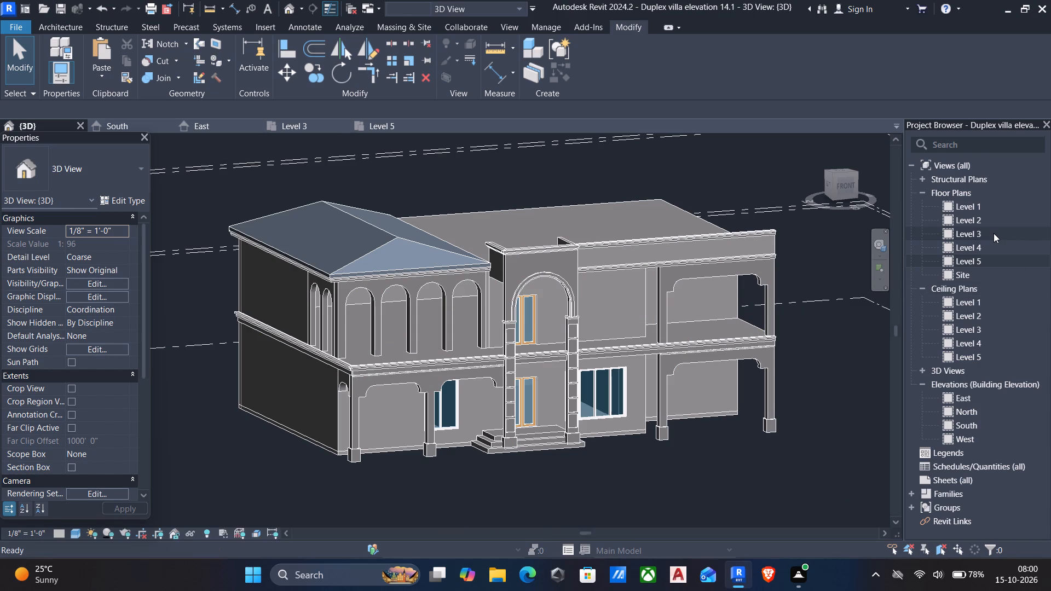
pyautogui.moveTo(621, 391); pyautogui.dragTo(650, 253, button='middle')
pyautogui.scroll(-1, 650, 253)
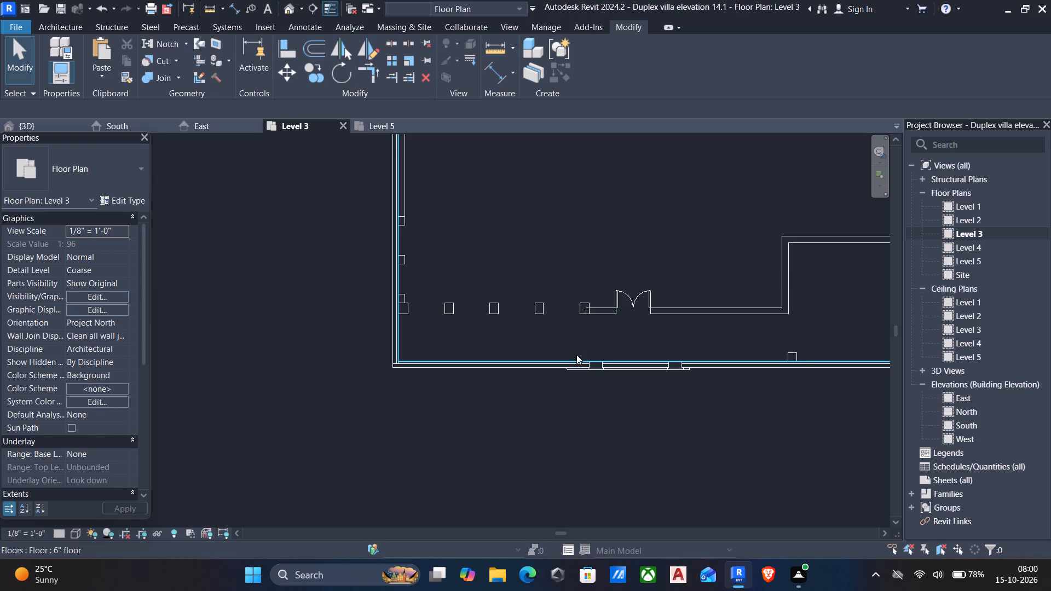
pyautogui.click(69, 27)
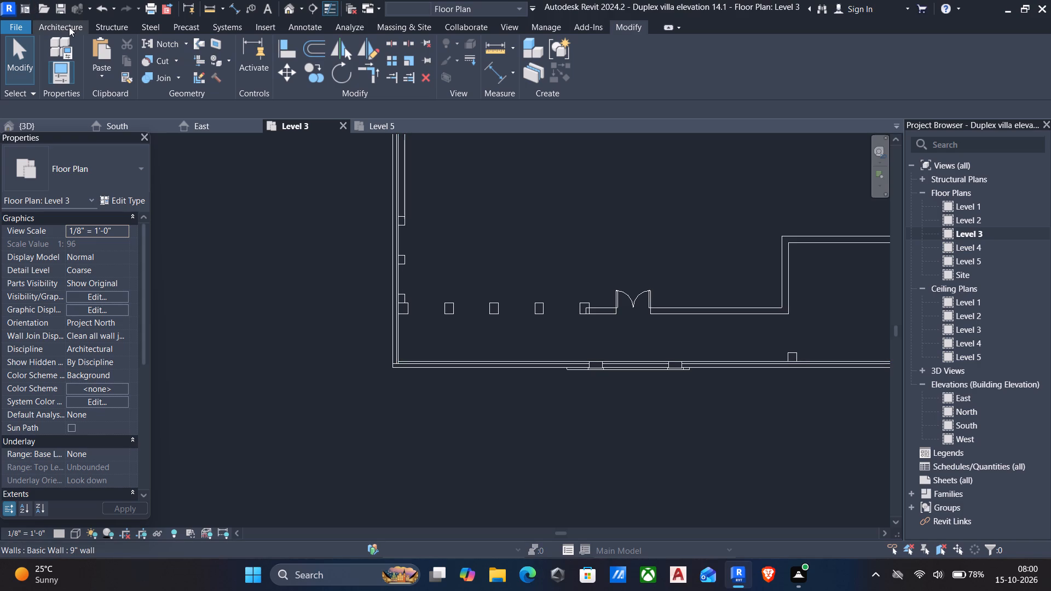
pyautogui.click(446, 51)
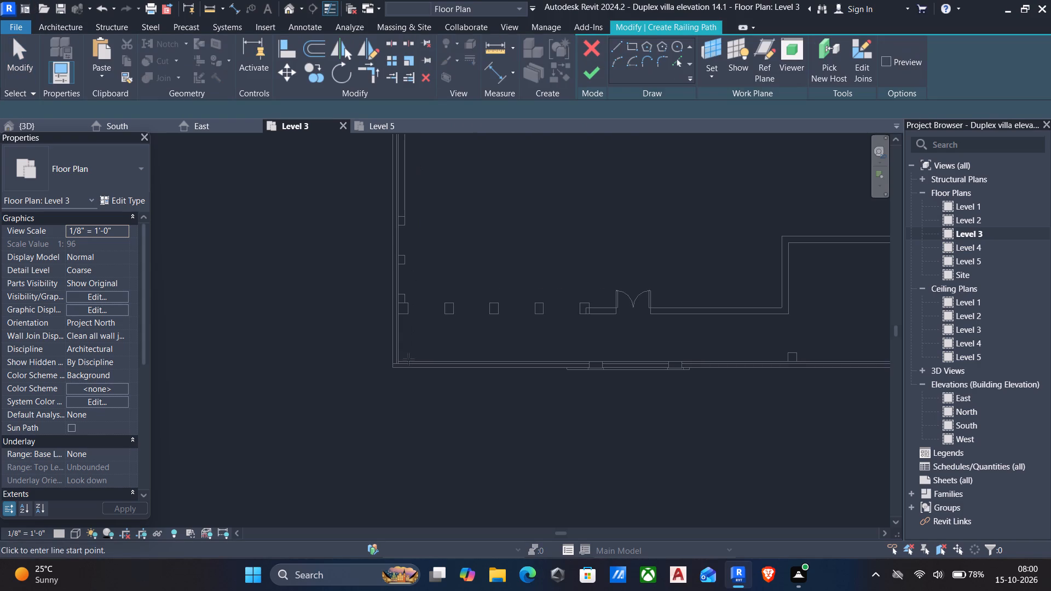
pyautogui.scroll(18, 405, 362)
pyautogui.click(355, 363)
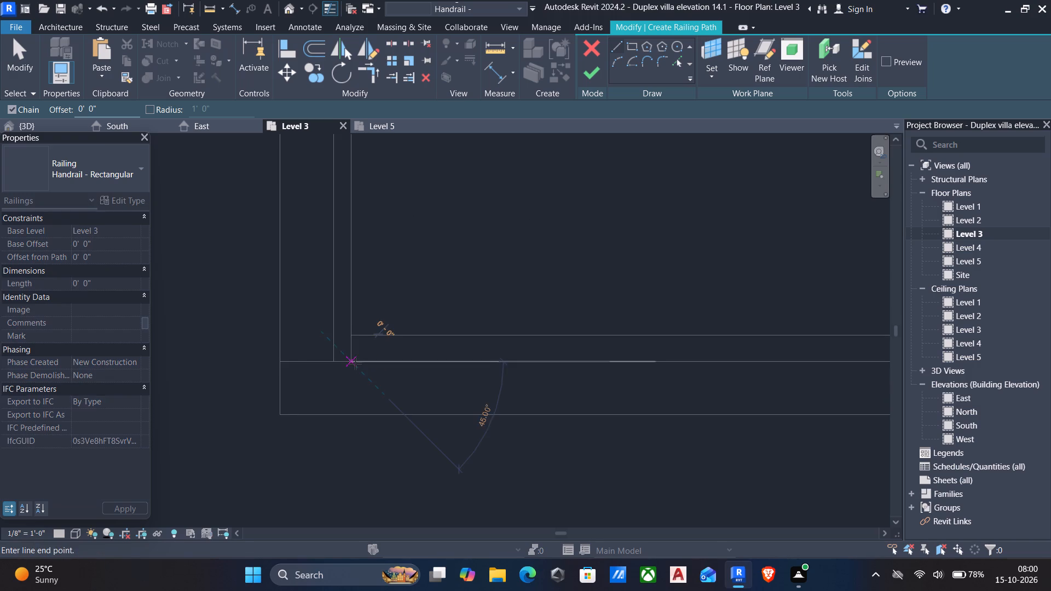
pyautogui.scroll(-5, 355, 363)
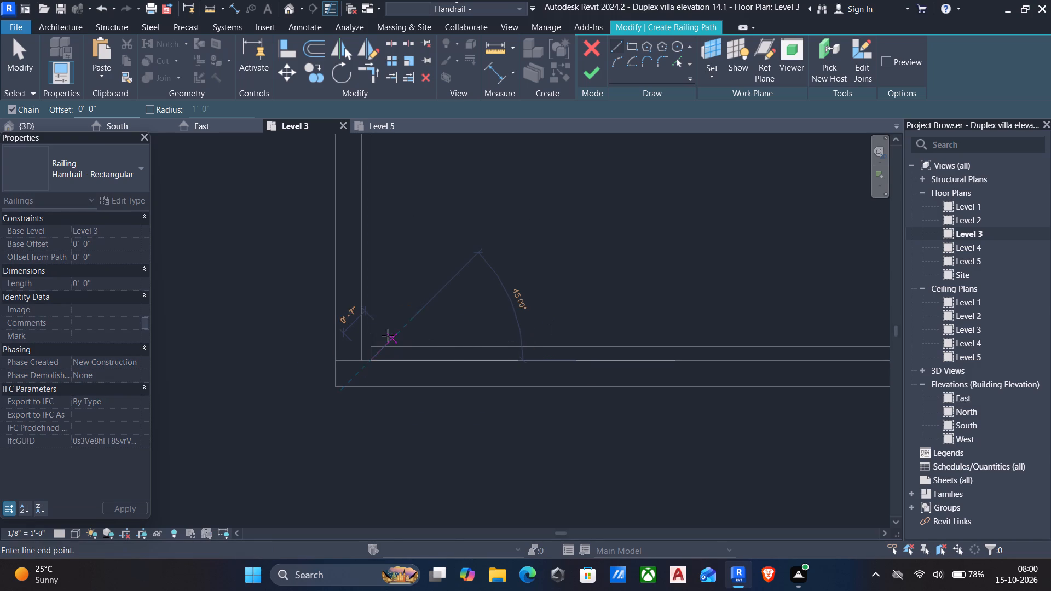
pyautogui.scroll(-3, 384, 349)
pyautogui.scroll(-4, 563, 394)
pyautogui.moveTo(597, 392); pyautogui.dragTo(398, 386, button='middle')
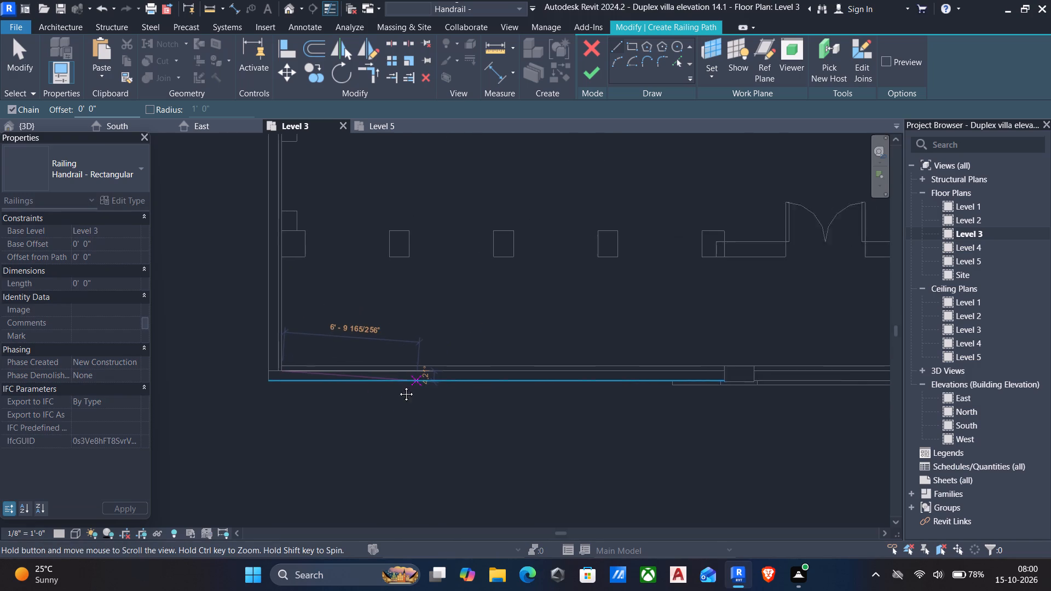
pyautogui.moveTo(398, 386); pyautogui.dragTo(372, 385, button='middle')
pyautogui.scroll(5, 668, 357)
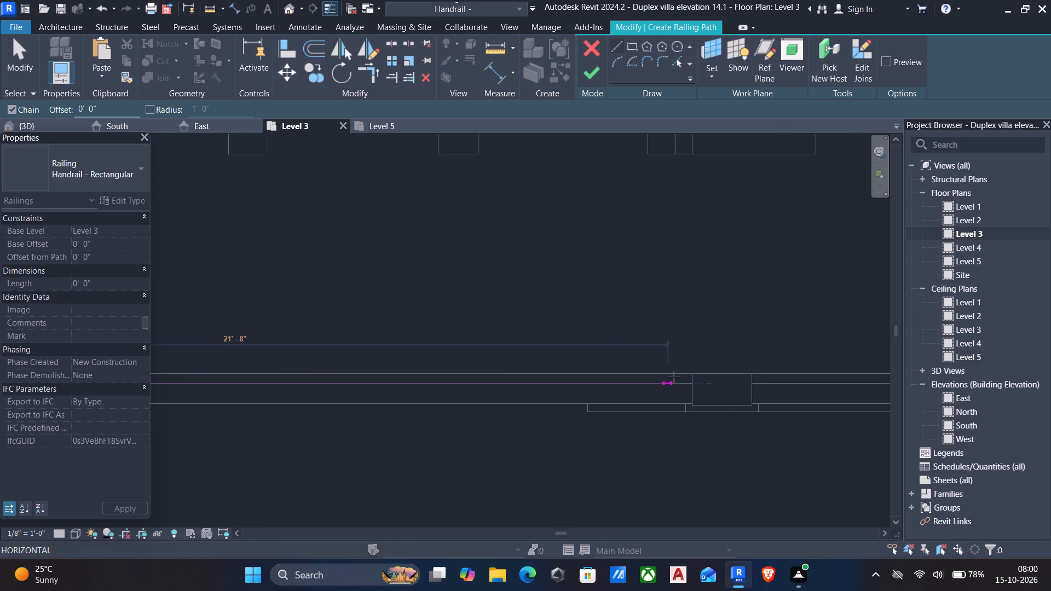
pyautogui.scroll(5, 689, 385)
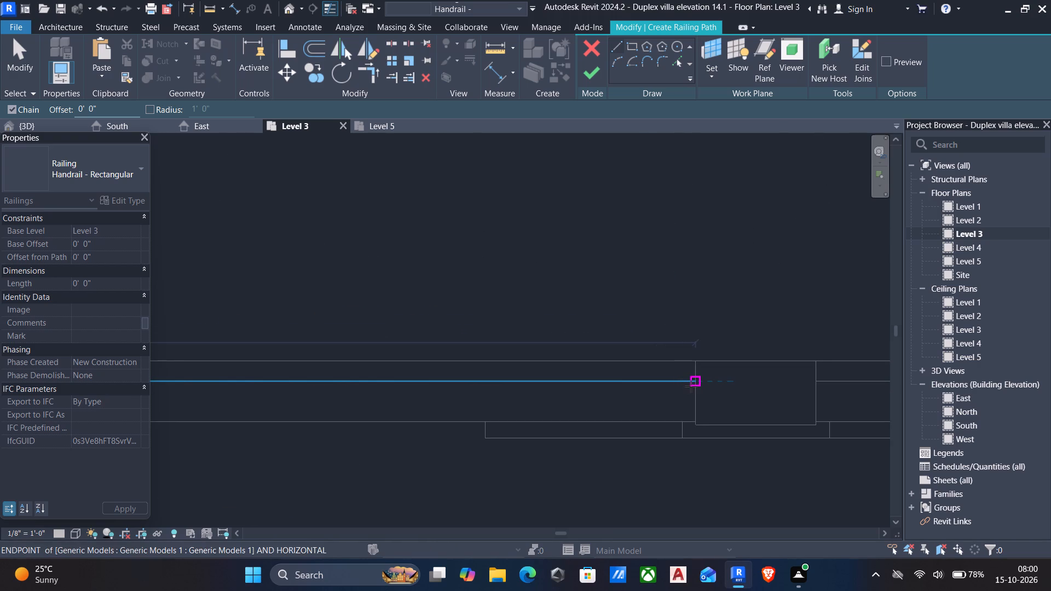
pyautogui.click(692, 386)
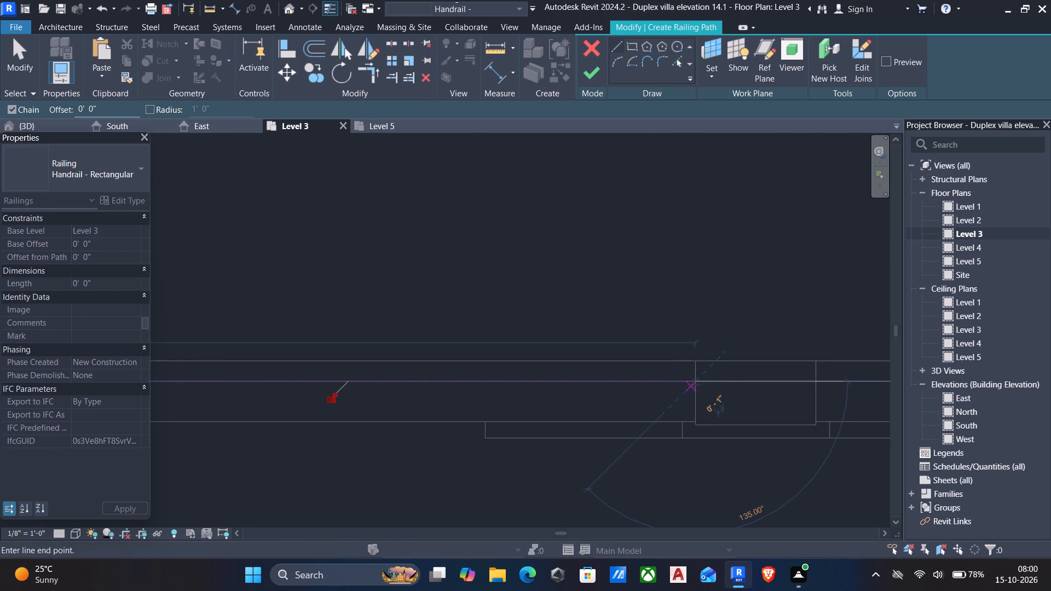
pyautogui.press('Escape')
pyautogui.click(585, 78)
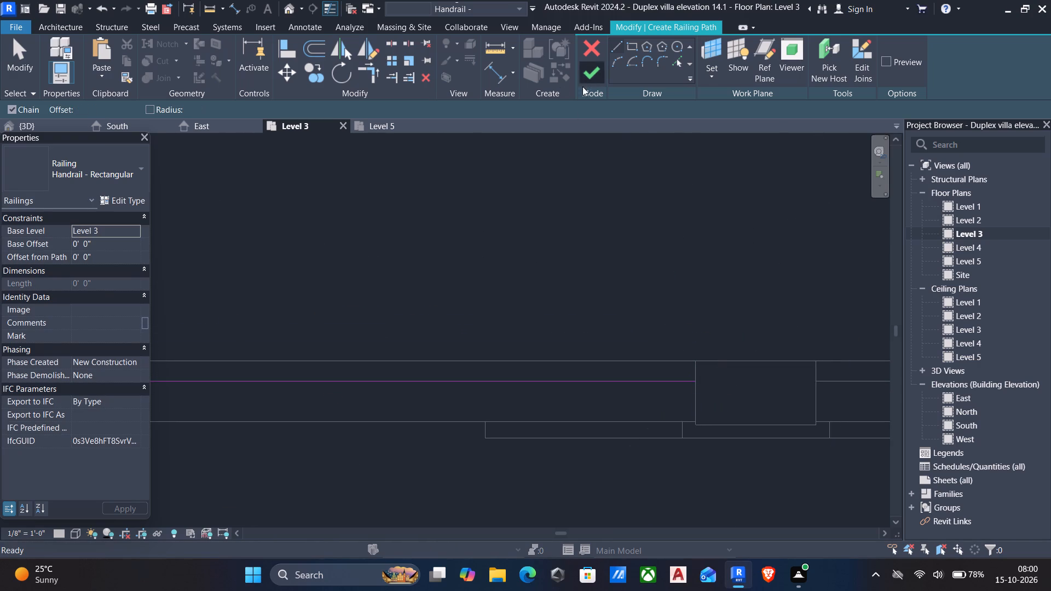
# Examine the front balcony railing in 3D from the front and the left side, including its open corner end.
pyautogui.scroll(-4, 571, 293)
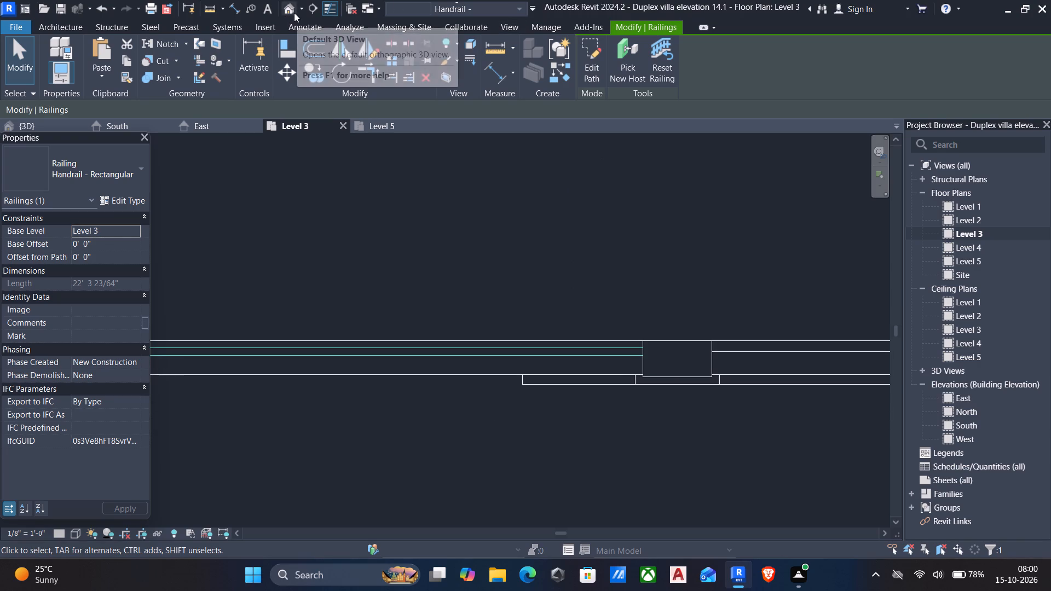
pyautogui.click(286, 9)
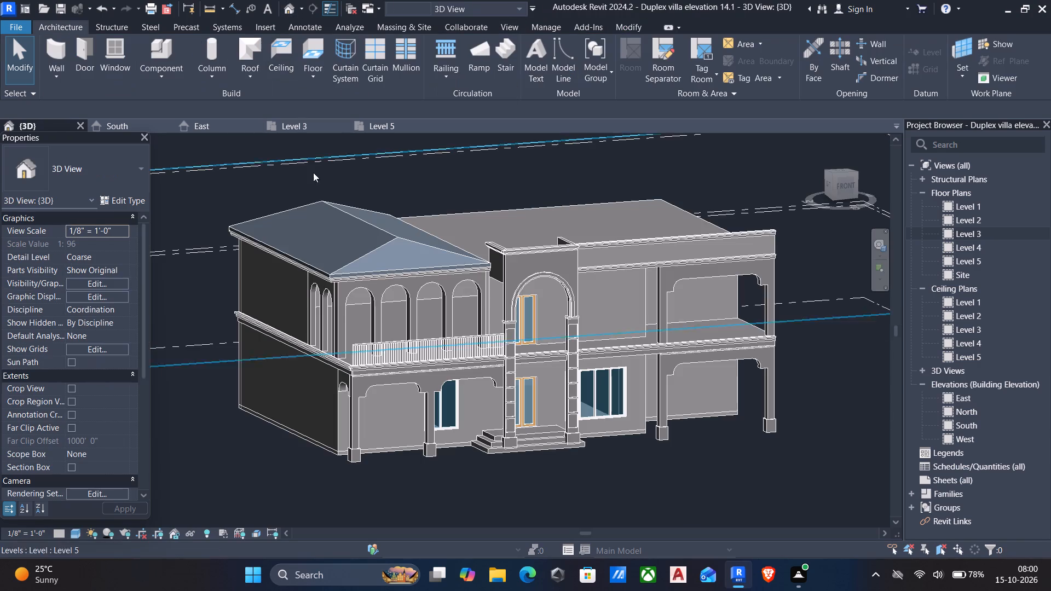
pyautogui.moveTo(387, 384); pyautogui.dragTo(482, 414, button='middle')
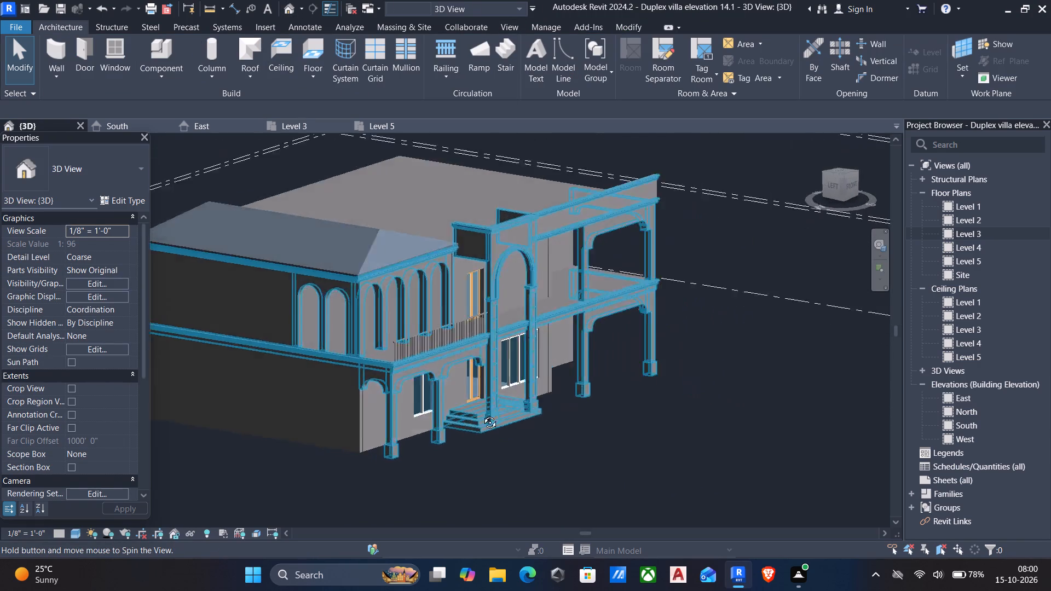
pyautogui.moveTo(482, 414); pyautogui.dragTo(476, 371, button='middle')
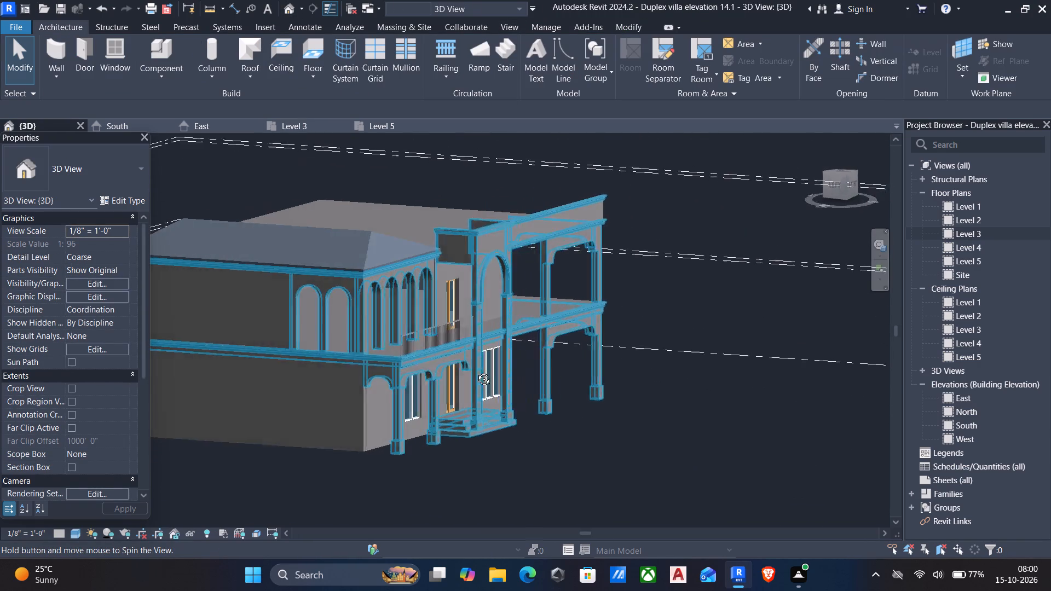
pyautogui.moveTo(476, 371); pyautogui.dragTo(354, 467, button='middle')
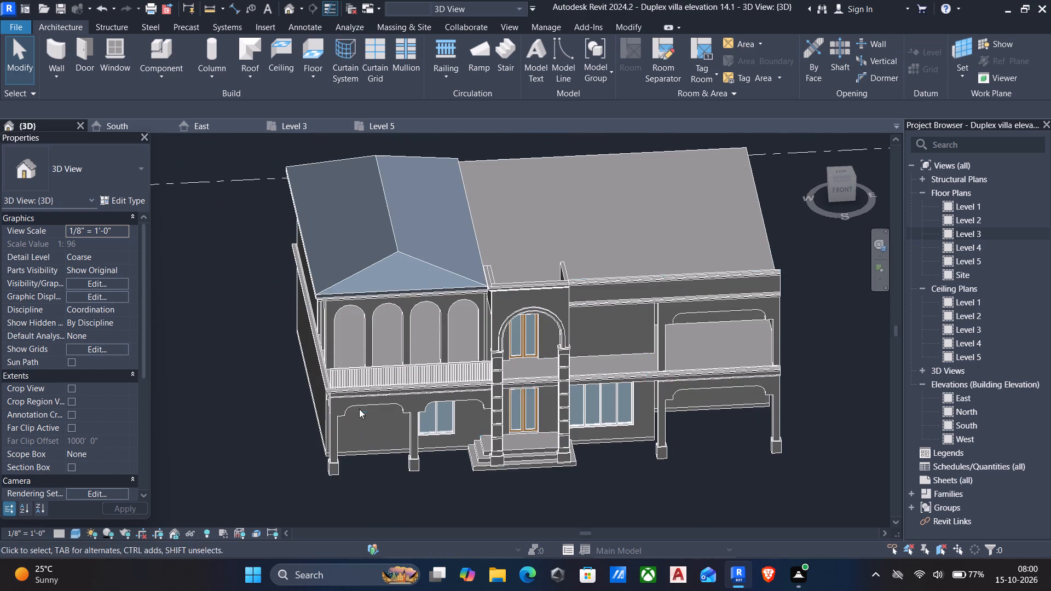
pyautogui.scroll(4, 366, 368)
pyautogui.keyDown('shift'); pyautogui.moveTo(354, 383); pyautogui.dragTo(540, 319, button='middle'); pyautogui.keyUp('shift')
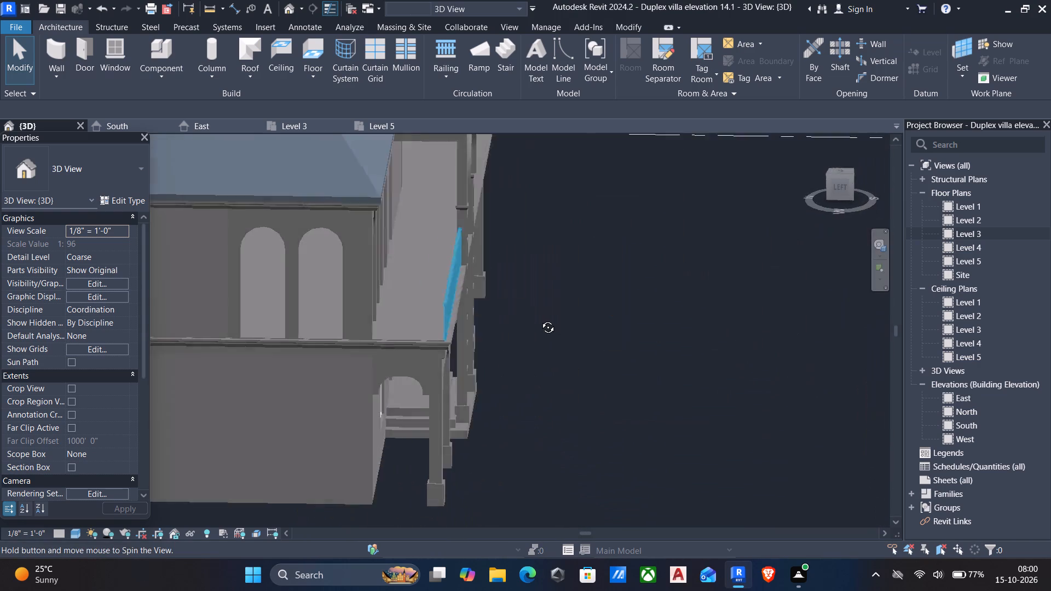
pyautogui.keyDown('shift'); pyautogui.moveTo(540, 319); pyautogui.dragTo(482, 401, button='middle'); pyautogui.keyUp('shift')
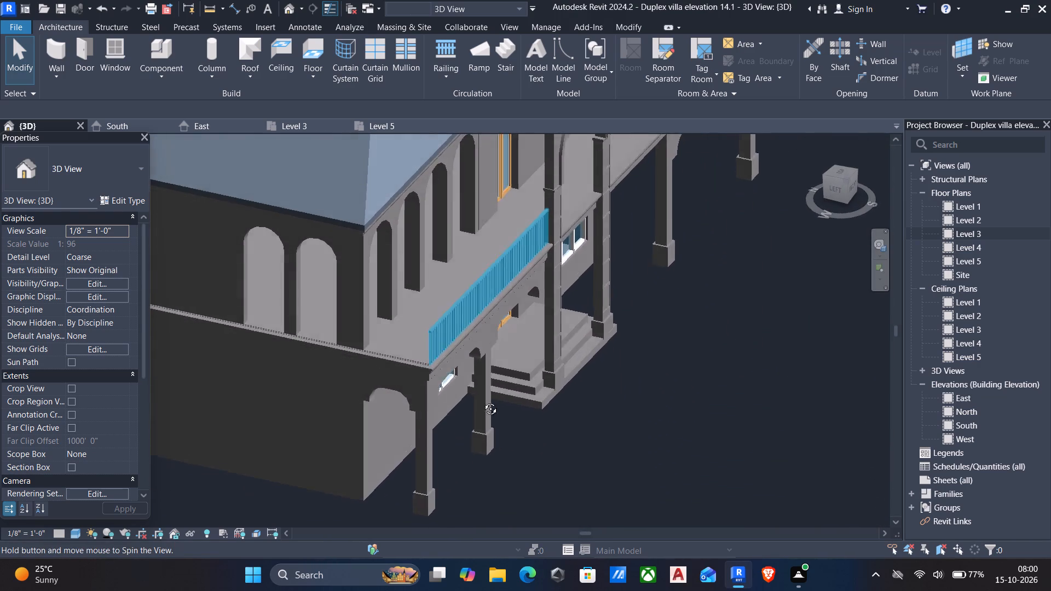
pyautogui.keyDown('shift'); pyautogui.moveTo(482, 401); pyautogui.dragTo(477, 434, button='middle'); pyautogui.keyUp('shift')
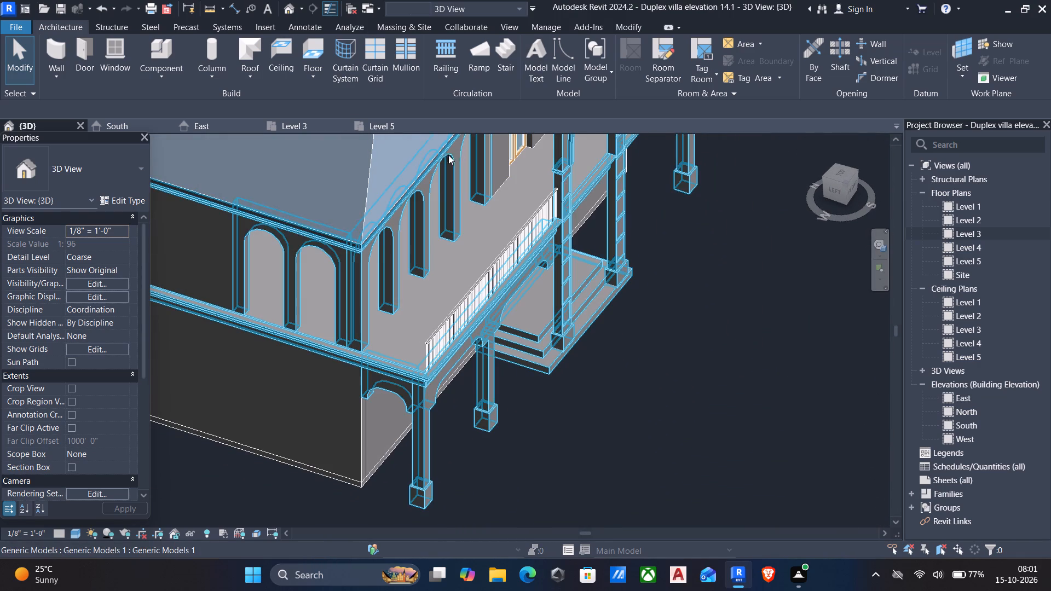
# On the Level 3 plan, create a 5'-8" railing along the balcony's left side, from the front corner back to the corner arch column.
pyautogui.click(987, 233)
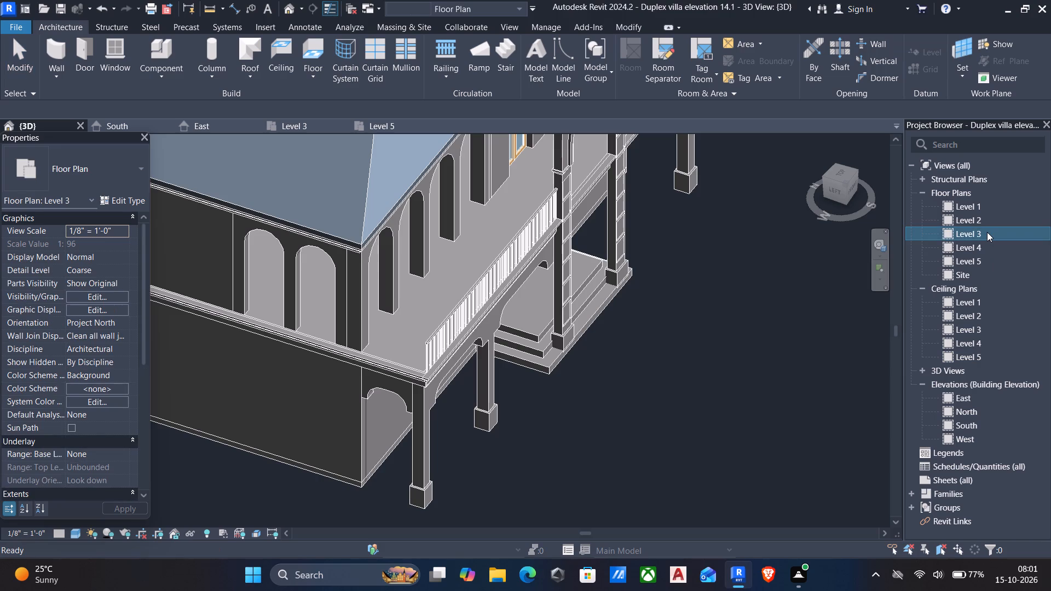
pyautogui.doubleClick(987, 232)
pyautogui.press('Escape')
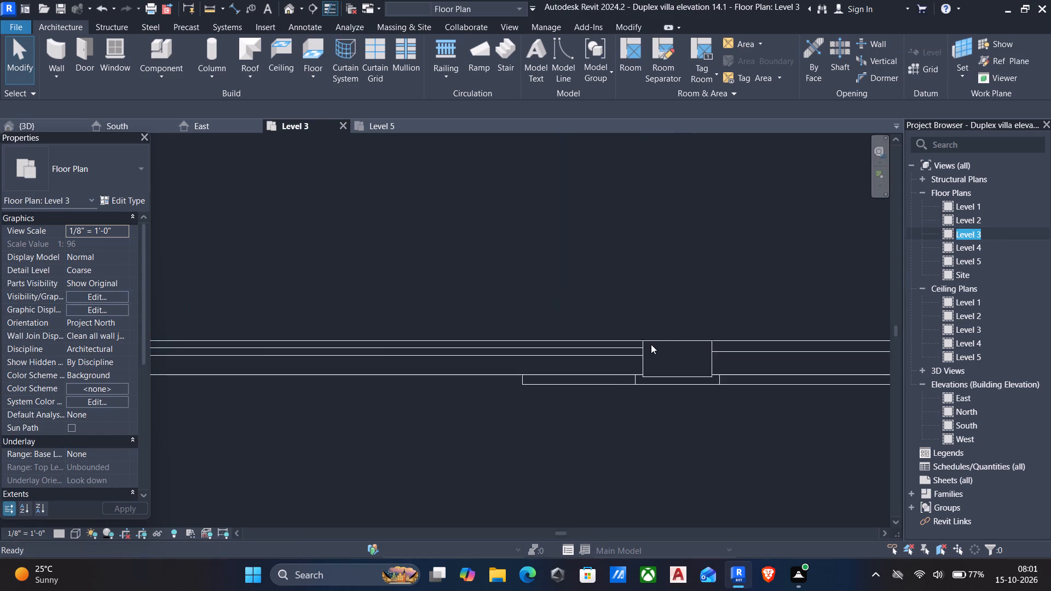
pyautogui.moveTo(628, 368); pyautogui.dragTo(757, 351, button='middle')
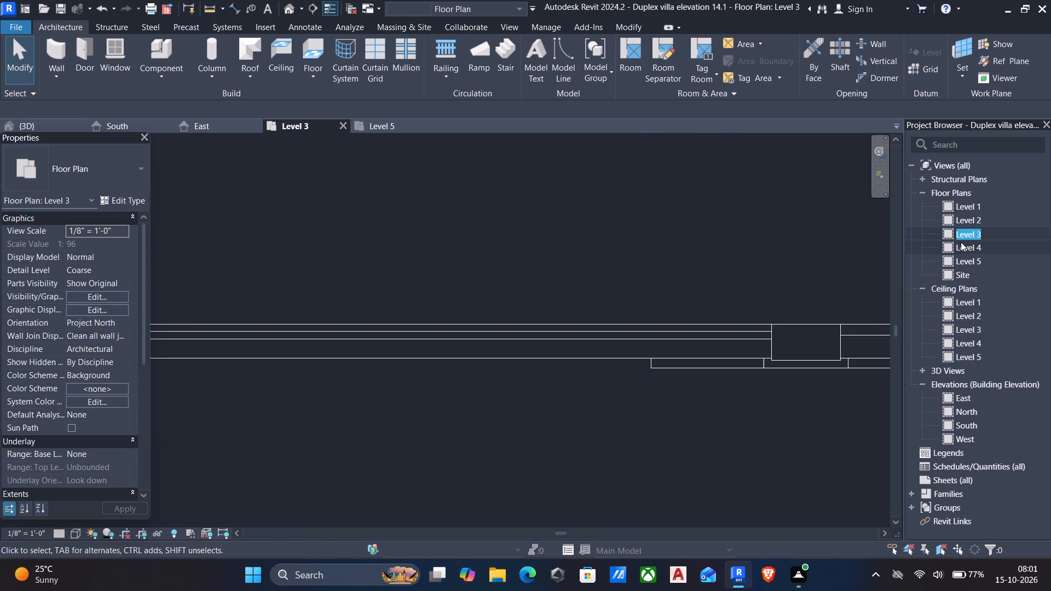
pyautogui.click(962, 247)
pyautogui.click(964, 231)
pyautogui.scroll(-2, 768, 293)
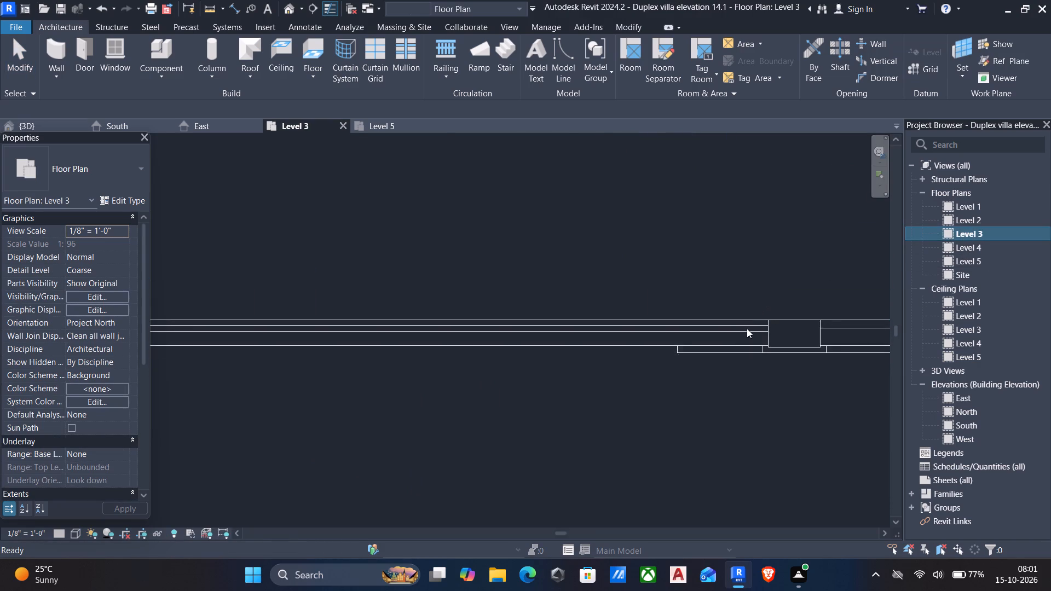
pyautogui.scroll(-6, 747, 328)
pyautogui.scroll(4, 401, 316)
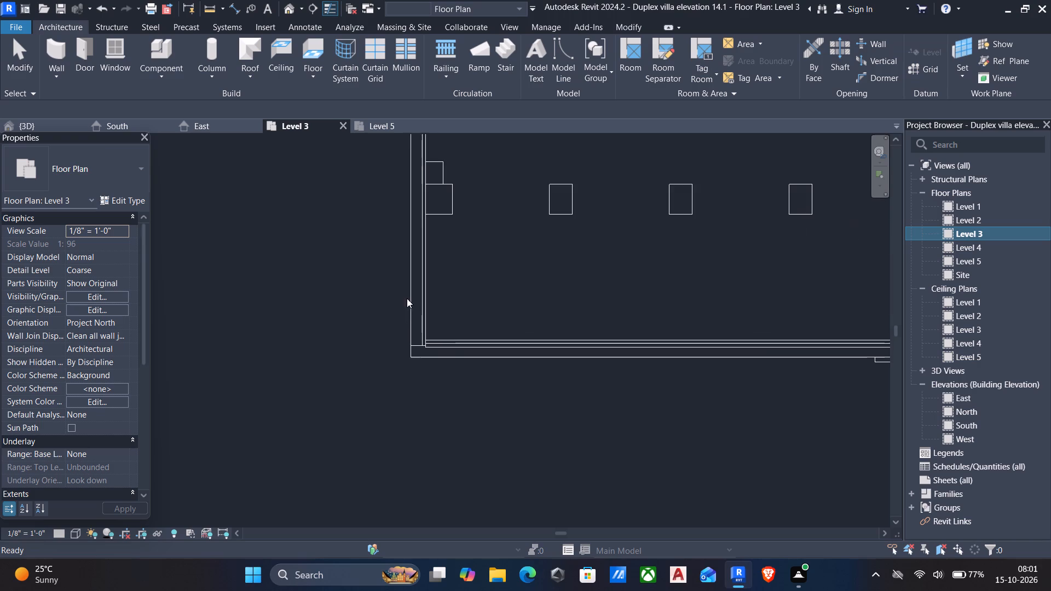
pyautogui.scroll(4, 462, 351)
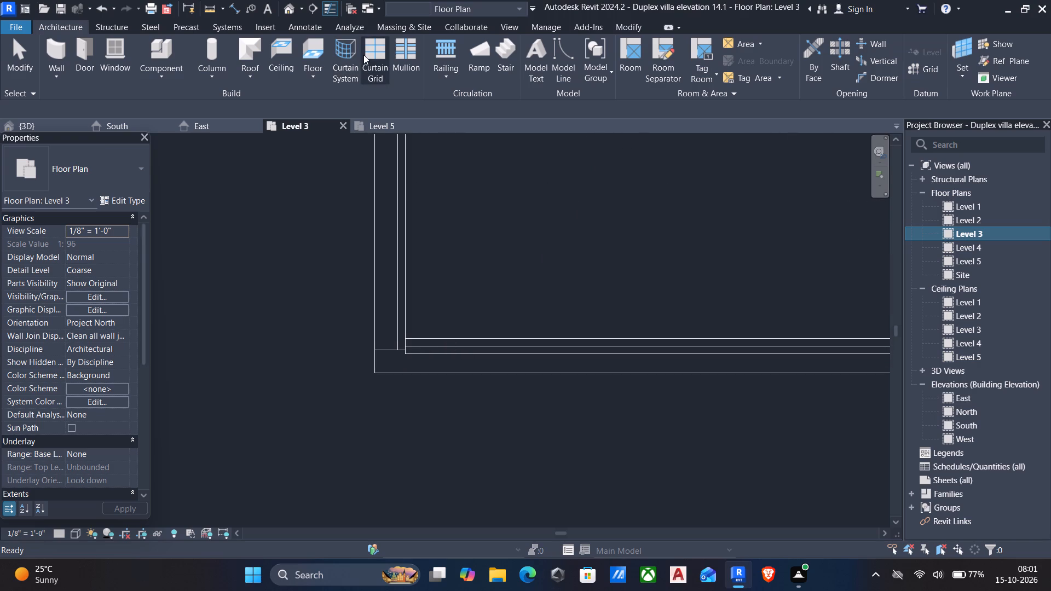
pyautogui.click(446, 51)
pyautogui.scroll(4, 403, 318)
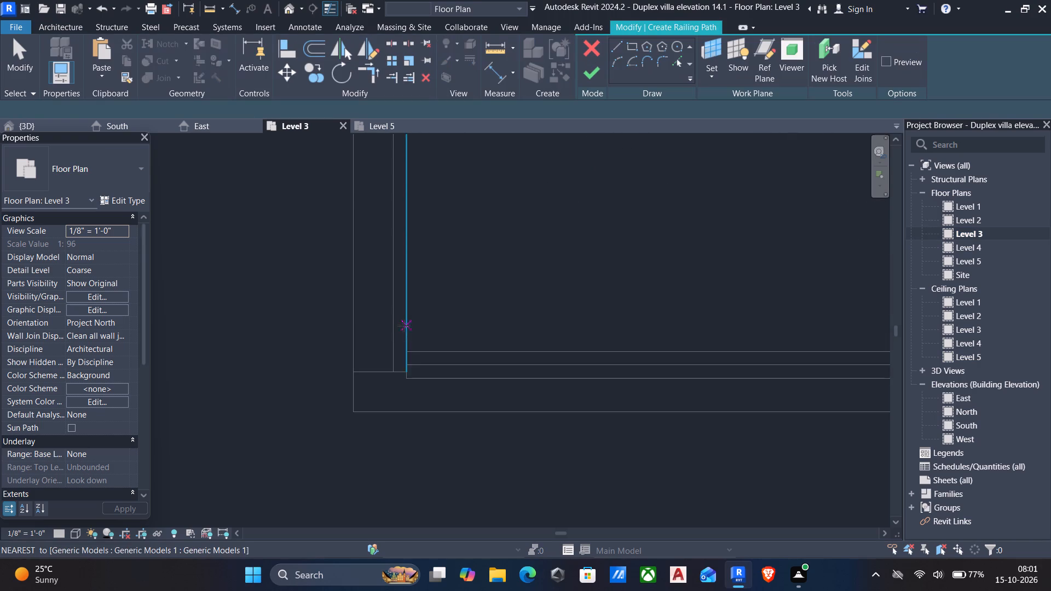
pyautogui.moveTo(405, 364); pyautogui.dragTo(413, 352)
pyautogui.moveTo(409, 169); pyautogui.dragTo(389, 385, button='middle')
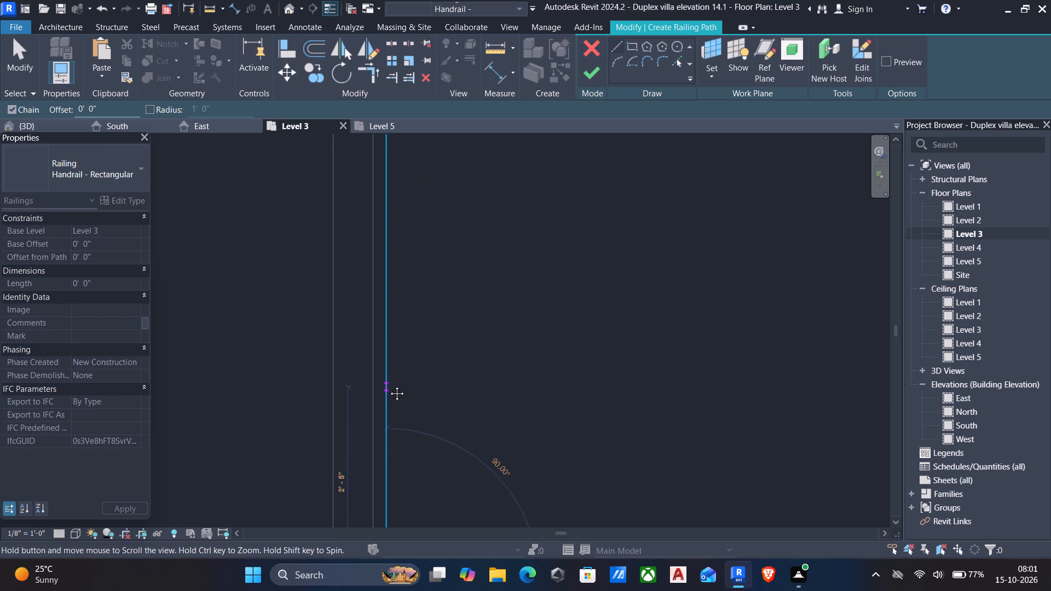
pyautogui.moveTo(389, 385); pyautogui.dragTo(388, 391, button='middle')
pyautogui.moveTo(369, 230); pyautogui.dragTo(373, 438, button='middle')
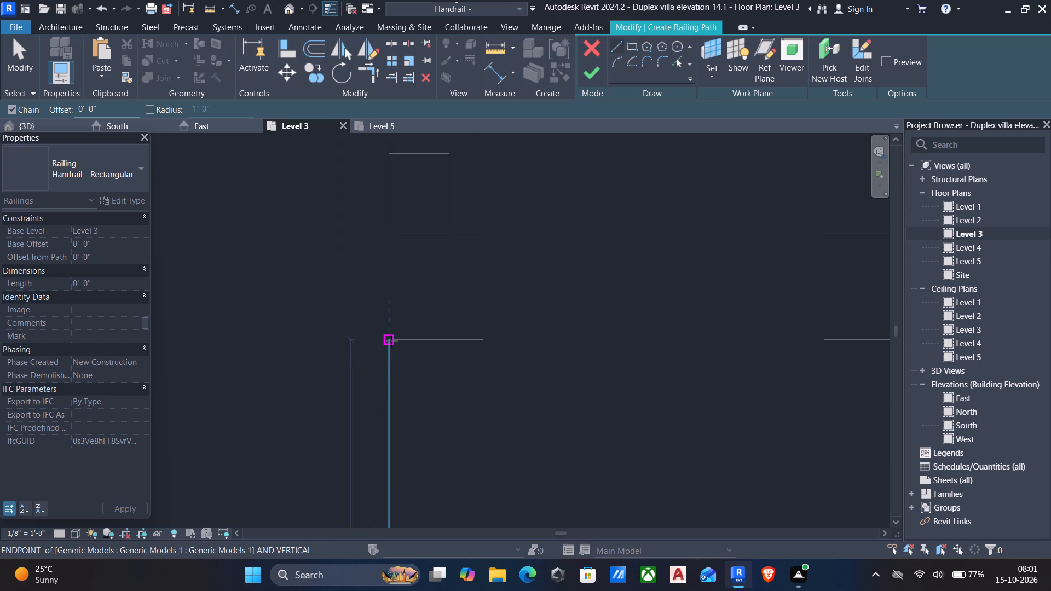
pyautogui.click(391, 341)
pyautogui.press('Escape')
pyautogui.click(593, 73)
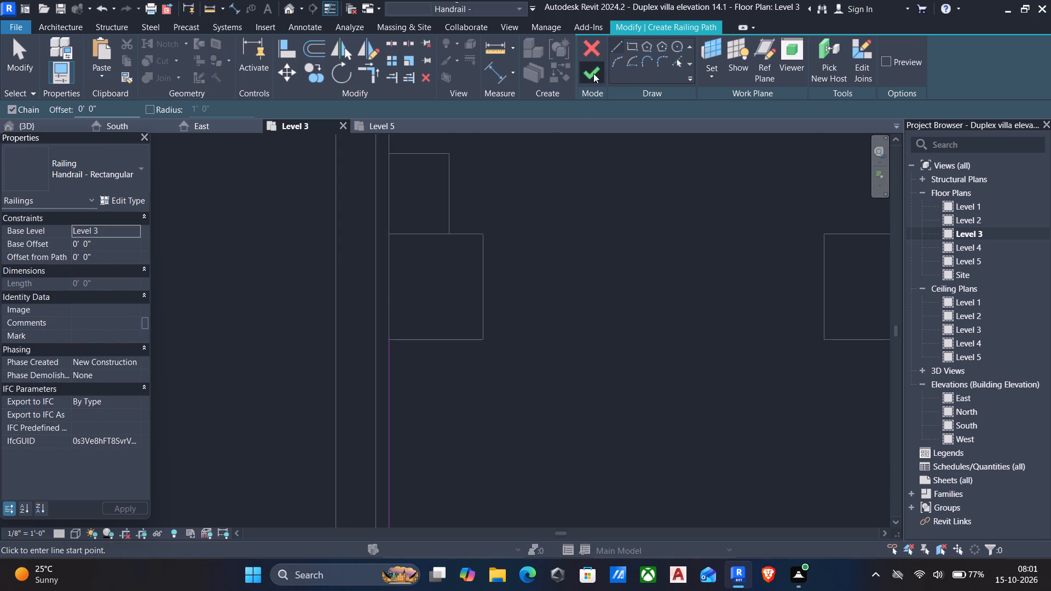
# Examine in 3D the corner where the balcony's side and front railings meet, and the area around the entrance arch.
pyautogui.click(290, 10)
pyautogui.scroll(5, 383, 367)
pyautogui.scroll(6, 429, 385)
pyautogui.moveTo(371, 286); pyautogui.dragTo(324, 401, button='middle')
pyautogui.scroll(-3, 324, 403)
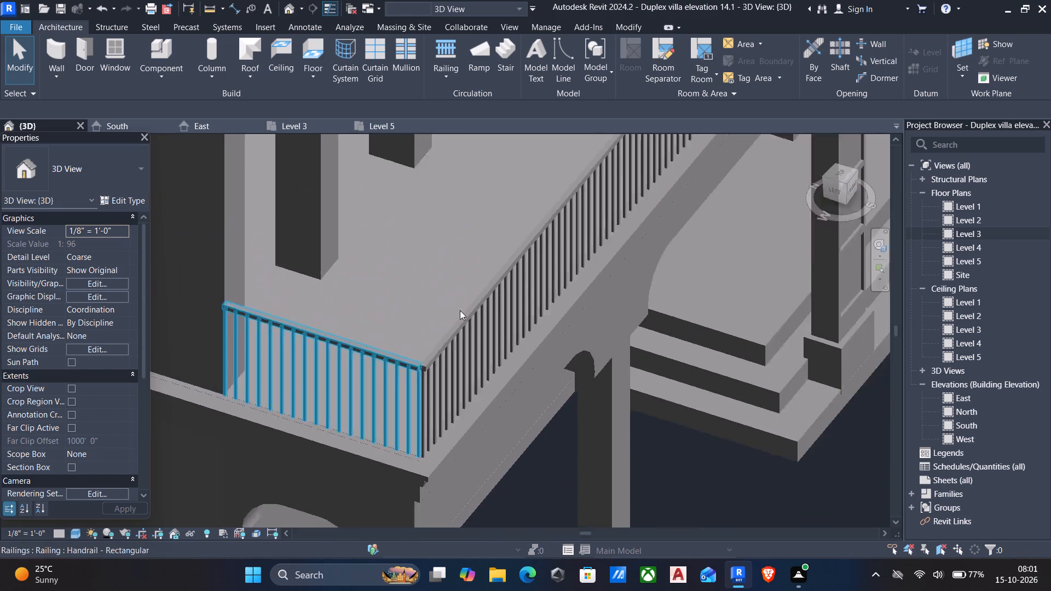
pyautogui.scroll(-3, 460, 310)
pyautogui.scroll(-4, 584, 263)
pyautogui.moveTo(542, 316); pyautogui.dragTo(495, 403, button='middle')
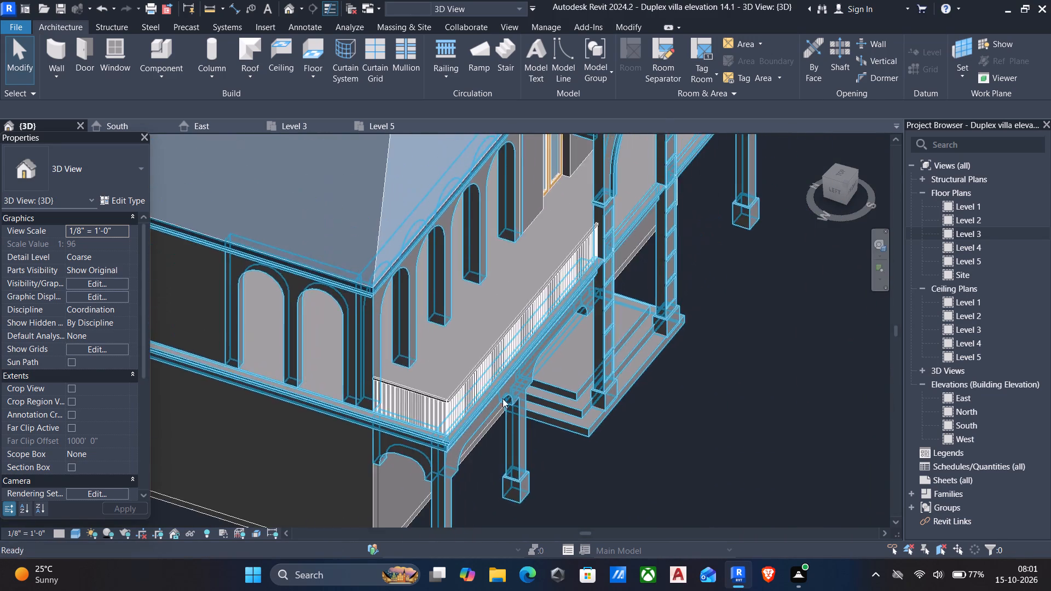
pyautogui.scroll(-1, 534, 358)
pyautogui.moveTo(576, 283); pyautogui.dragTo(493, 402, button='middle')
pyautogui.scroll(2, 546, 358)
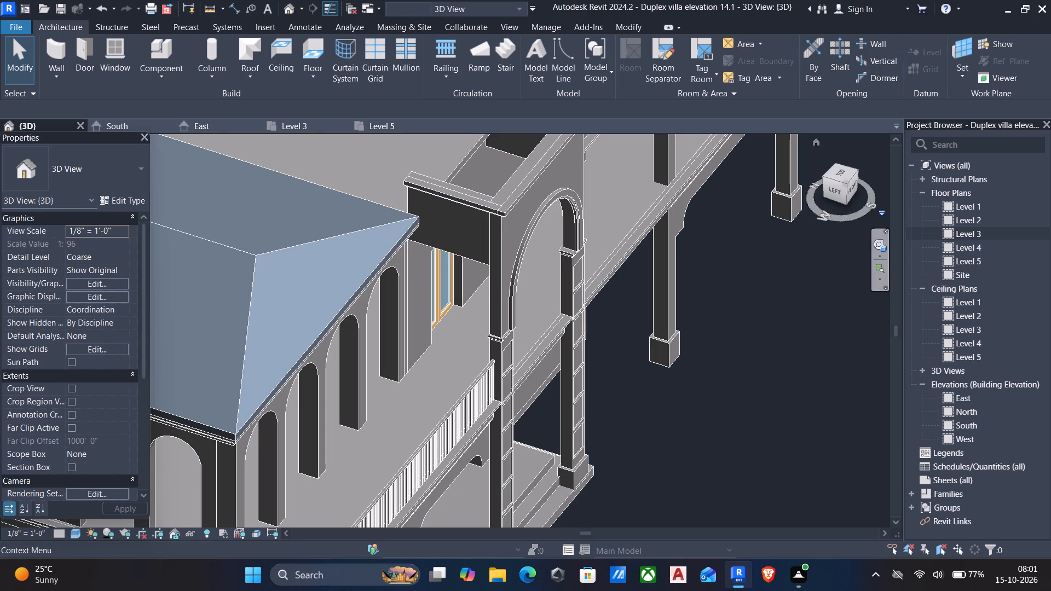
# On the Level 3 plan, create a 28'-6" railing along the front balcony edge, from the second porch column to the right corner column, ending in a 3" return.
pyautogui.doubleClick(972, 233)
pyautogui.scroll(-4, 699, 311)
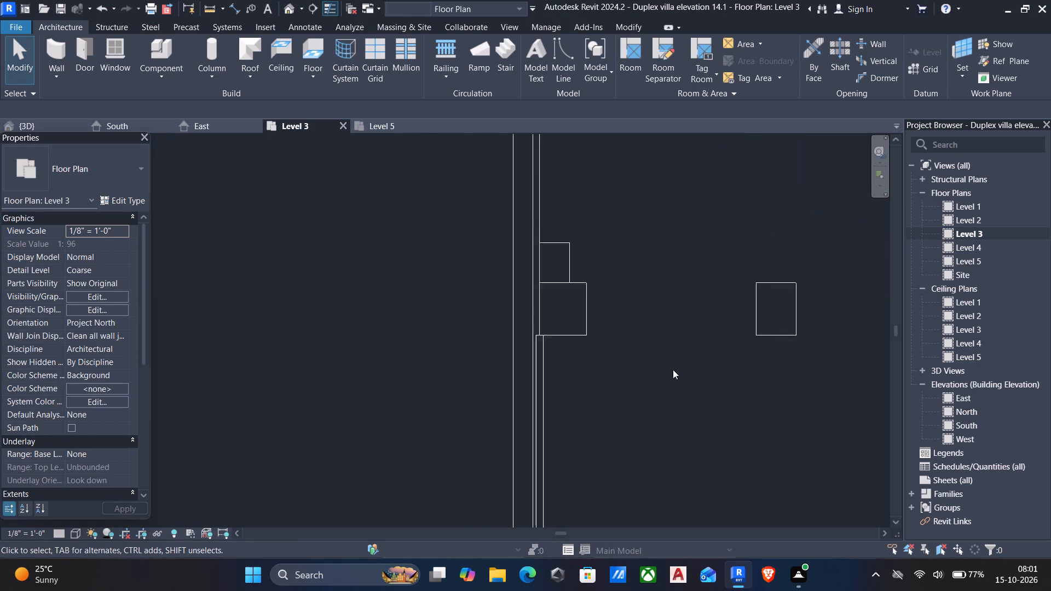
pyautogui.scroll(-8, 673, 369)
pyautogui.moveTo(646, 378); pyautogui.dragTo(73, 303, button='middle')
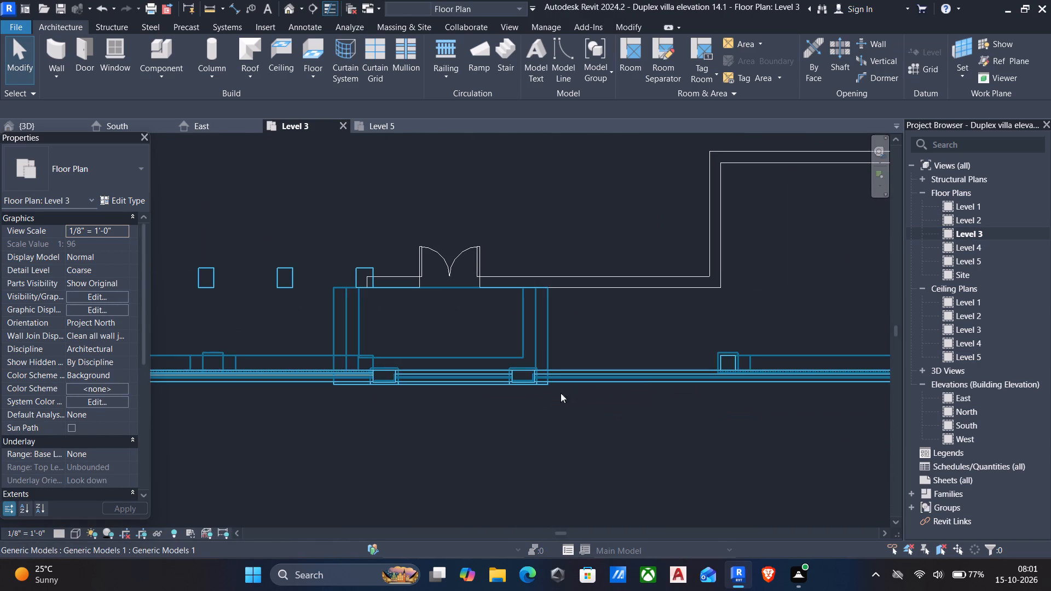
pyautogui.click(441, 54)
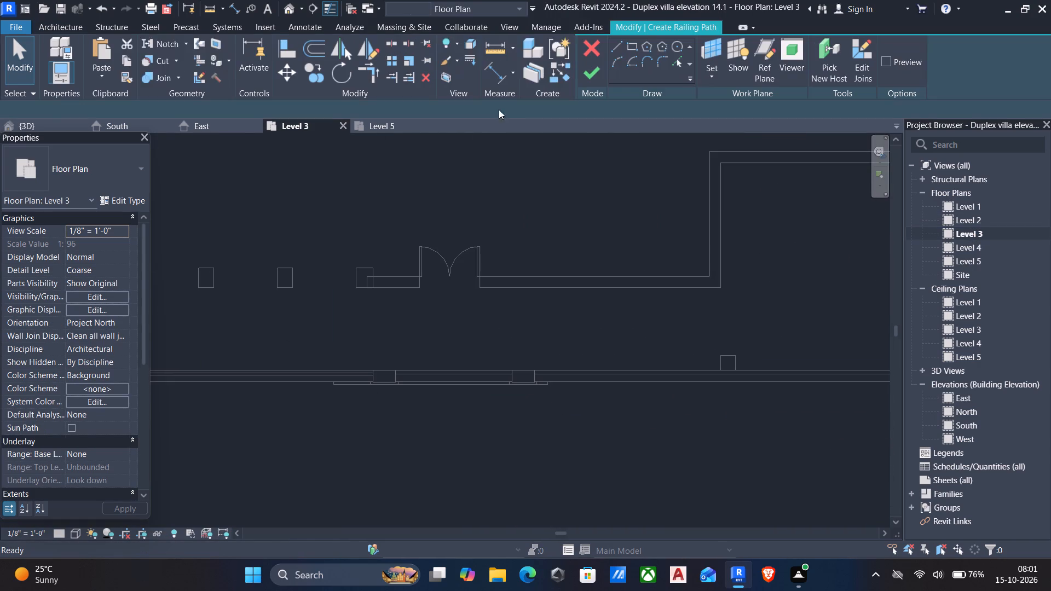
pyautogui.moveTo(530, 389); pyautogui.dragTo(477, 389, button='middle')
pyautogui.scroll(10, 486, 386)
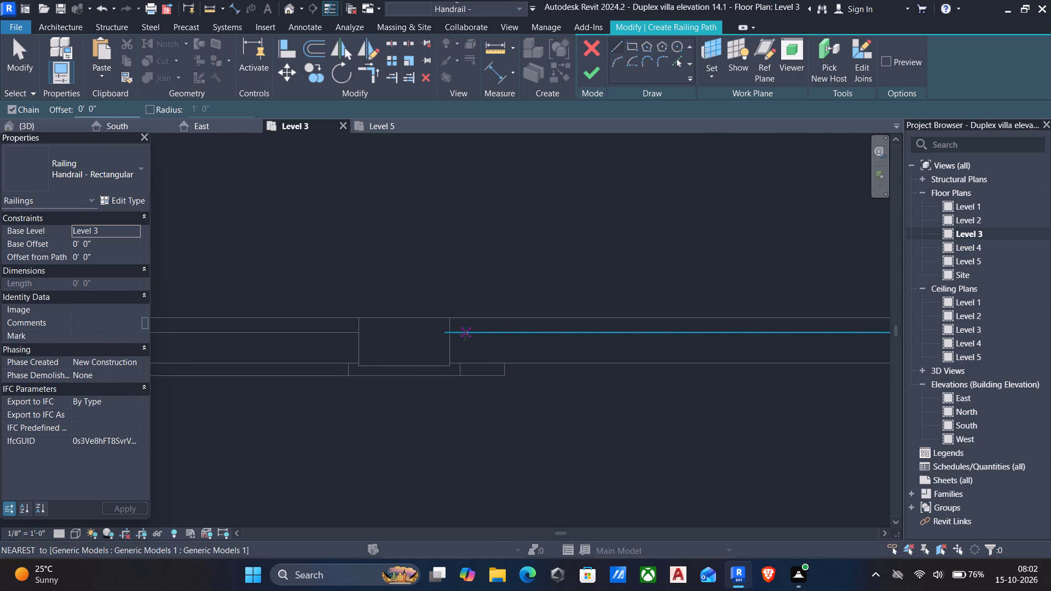
pyautogui.click(454, 331)
pyautogui.scroll(-3, 581, 318)
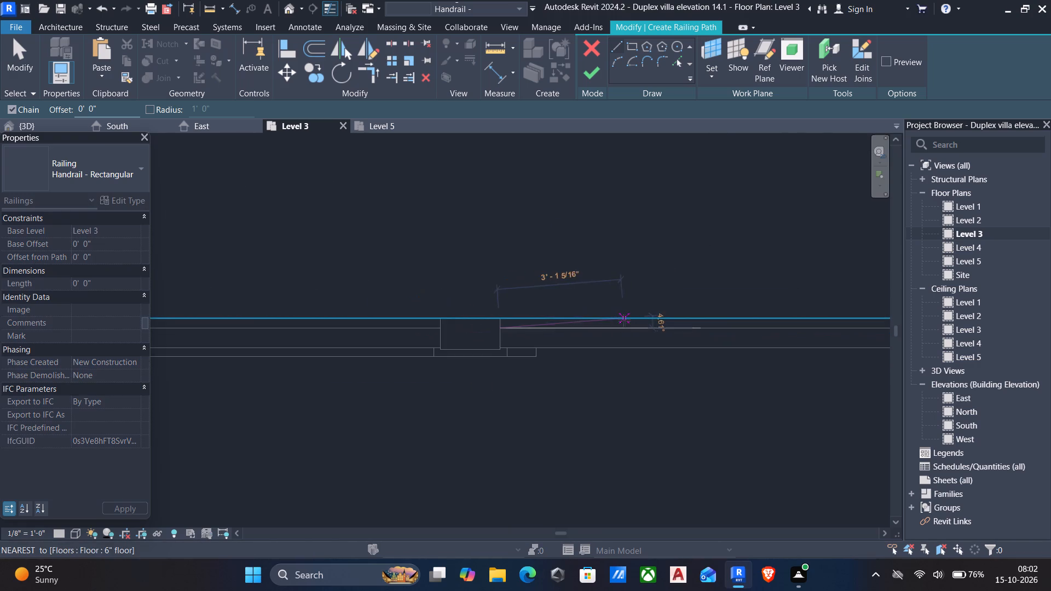
pyautogui.moveTo(626, 325); pyautogui.dragTo(297, 303, button='middle')
pyautogui.scroll(-4, 456, 344)
pyautogui.moveTo(437, 333); pyautogui.dragTo(297, 342, button='middle')
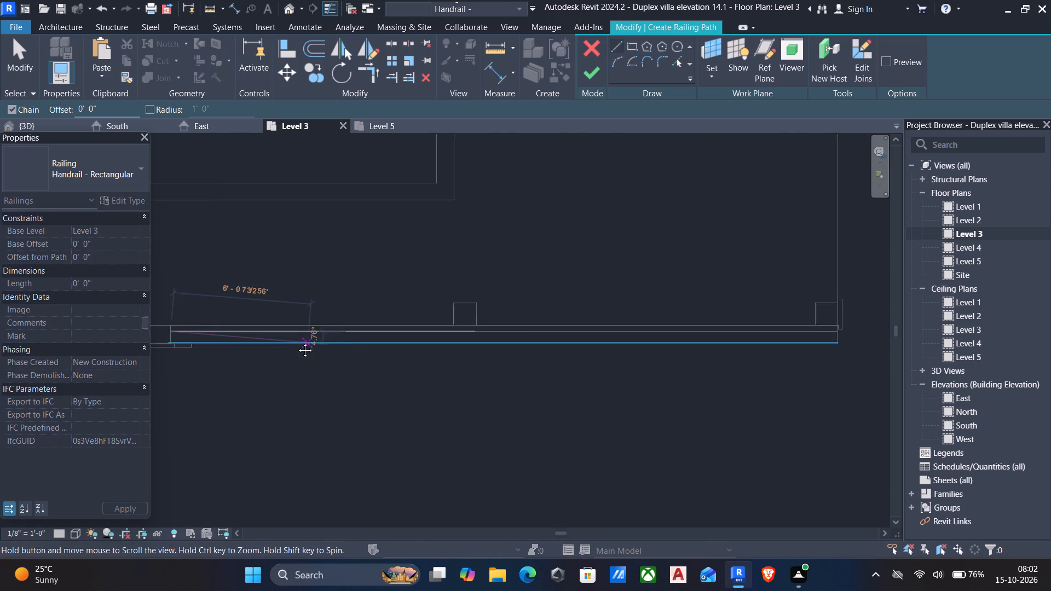
pyautogui.moveTo(297, 342); pyautogui.dragTo(290, 344, button='middle')
pyautogui.scroll(-3, 286, 345)
pyautogui.scroll(6, 642, 338)
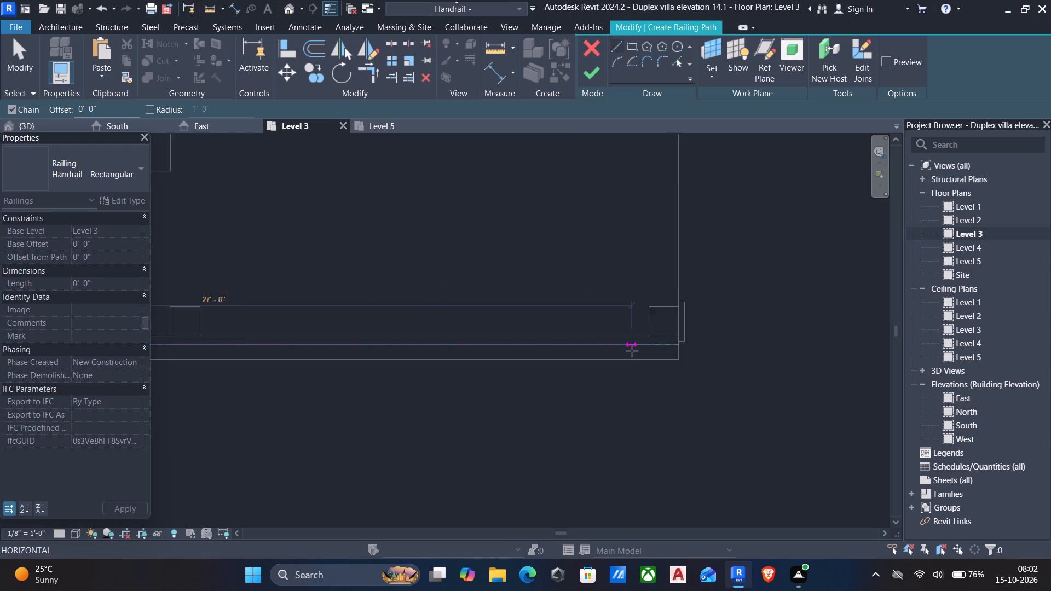
pyautogui.scroll(6, 632, 351)
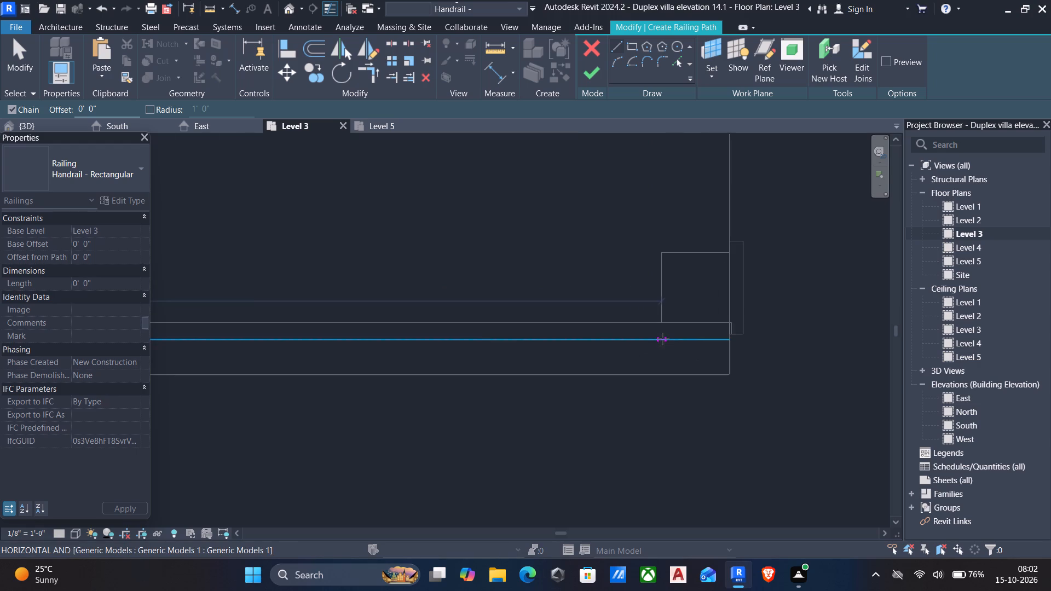
pyautogui.click(659, 342)
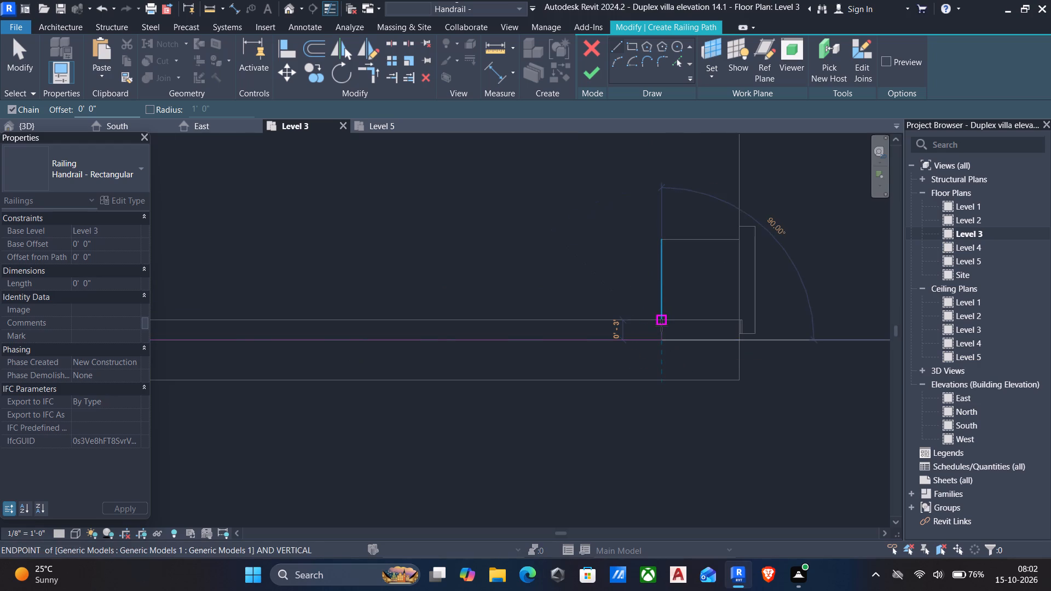
pyautogui.click(661, 325)
pyautogui.press('Escape')
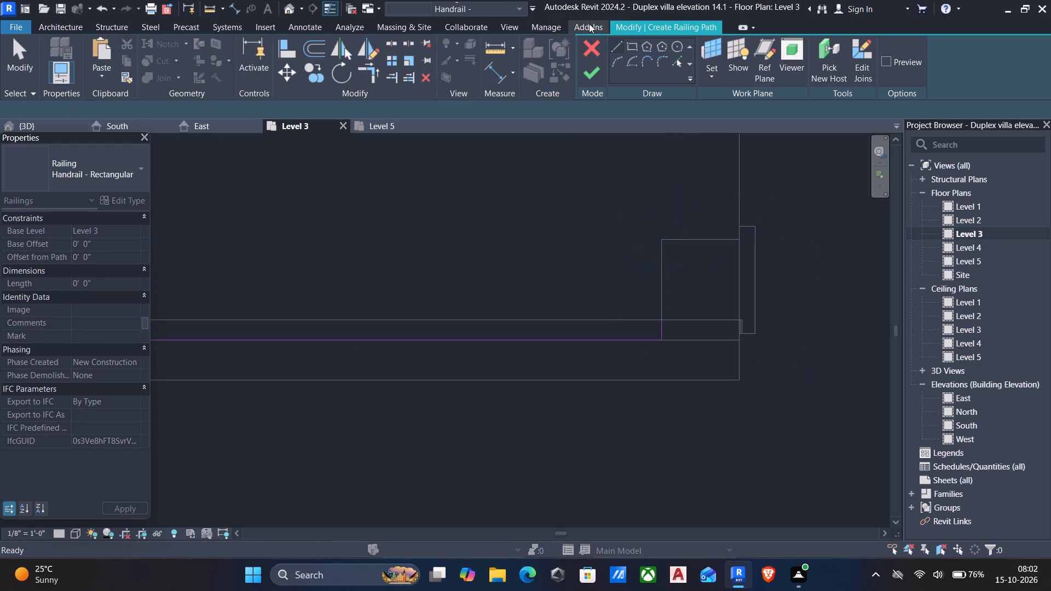
pyautogui.click(588, 80)
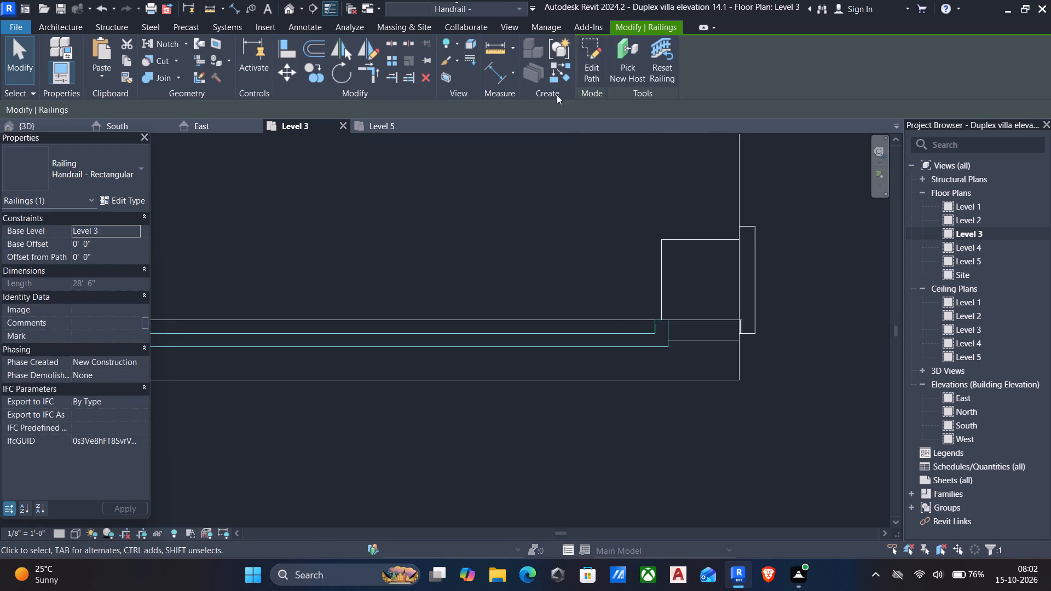
# Examine in 3D the railing on the right half of the front balcony and the open balcony side at its right corner.
pyautogui.click(289, 12)
pyautogui.scroll(-4, 505, 328)
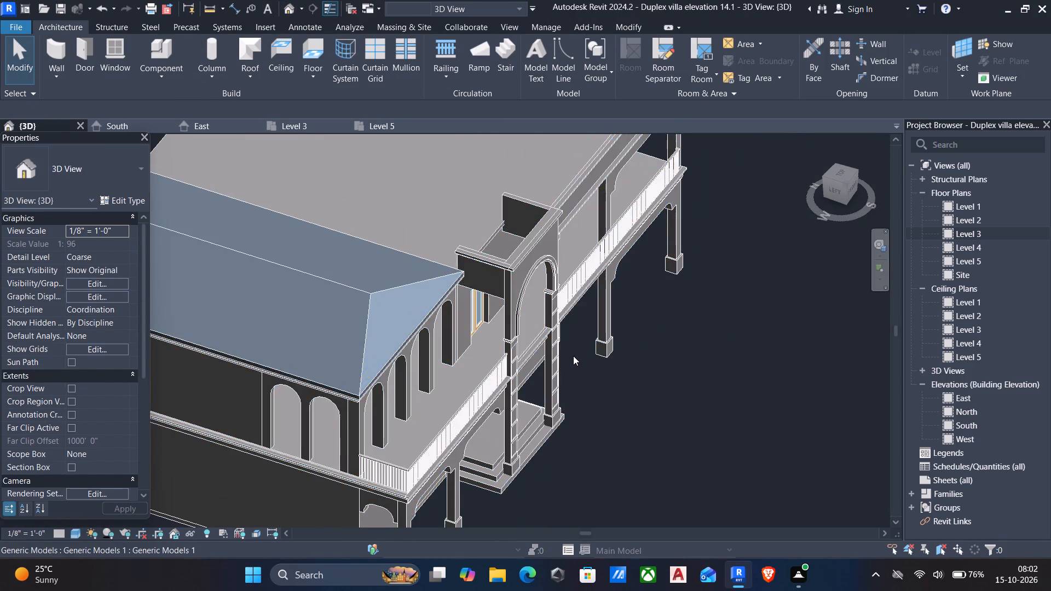
pyautogui.scroll(-3, 573, 356)
pyautogui.moveTo(665, 225); pyautogui.dragTo(648, 244, button='middle')
pyautogui.keyDown('shift'); pyautogui.moveTo(656, 237); pyautogui.dragTo(541, 193, button='middle'); pyautogui.keyUp('shift')
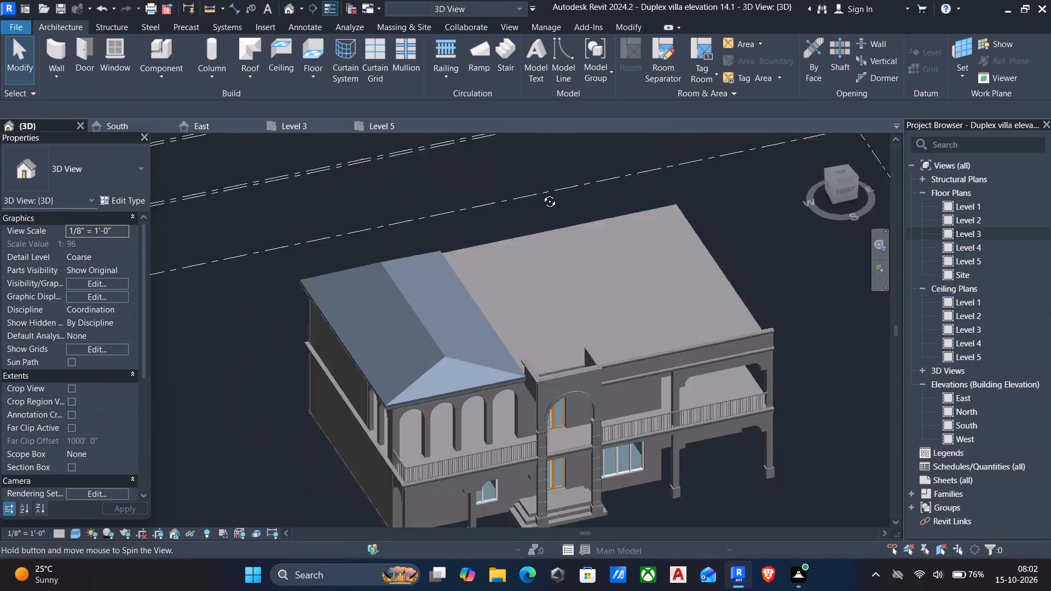
pyautogui.keyDown('shift'); pyautogui.moveTo(541, 193); pyautogui.dragTo(510, 160, button='middle'); pyautogui.keyUp('shift')
pyautogui.scroll(1, 510, 160)
pyautogui.scroll(-4, 495, 206)
pyautogui.keyDown('shift'); pyautogui.scroll(-1, 682, 402); pyautogui.keyUp('shift')
pyautogui.keyDown('shift'); pyautogui.scroll(-1, 598, 340); pyautogui.keyUp('shift')
pyautogui.scroll(1, 587, 356)
pyautogui.keyDown('shift'); pyautogui.moveTo(675, 451); pyautogui.dragTo(657, 448, button='middle'); pyautogui.keyUp('shift')
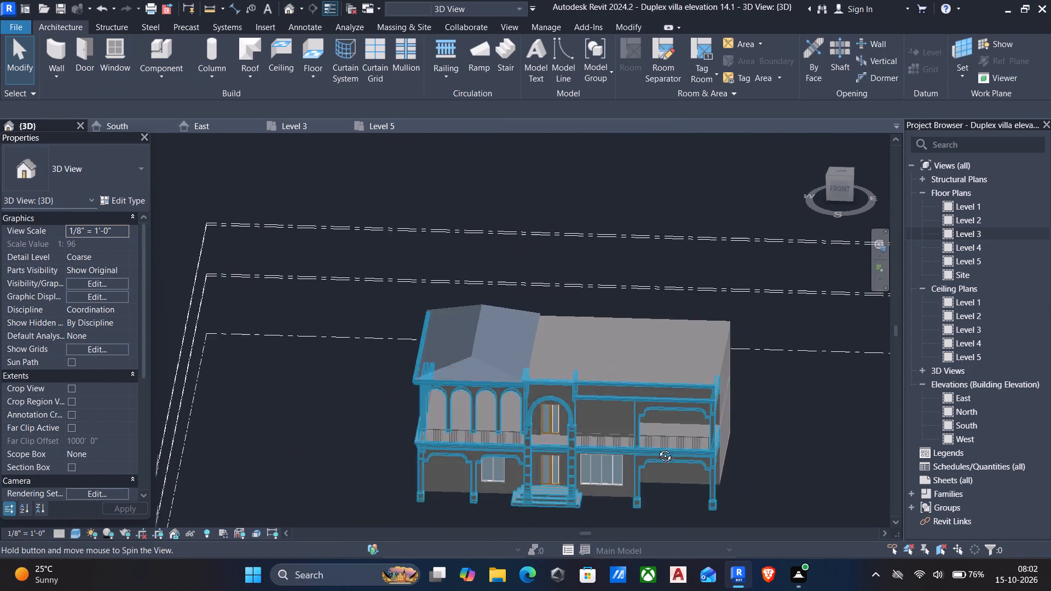
pyautogui.keyDown('shift'); pyautogui.moveTo(657, 448); pyautogui.dragTo(520, 420, button='middle'); pyautogui.keyUp('shift')
pyautogui.scroll(1, 492, 478)
pyautogui.moveTo(492, 477); pyautogui.dragTo(493, 259, button='middle')
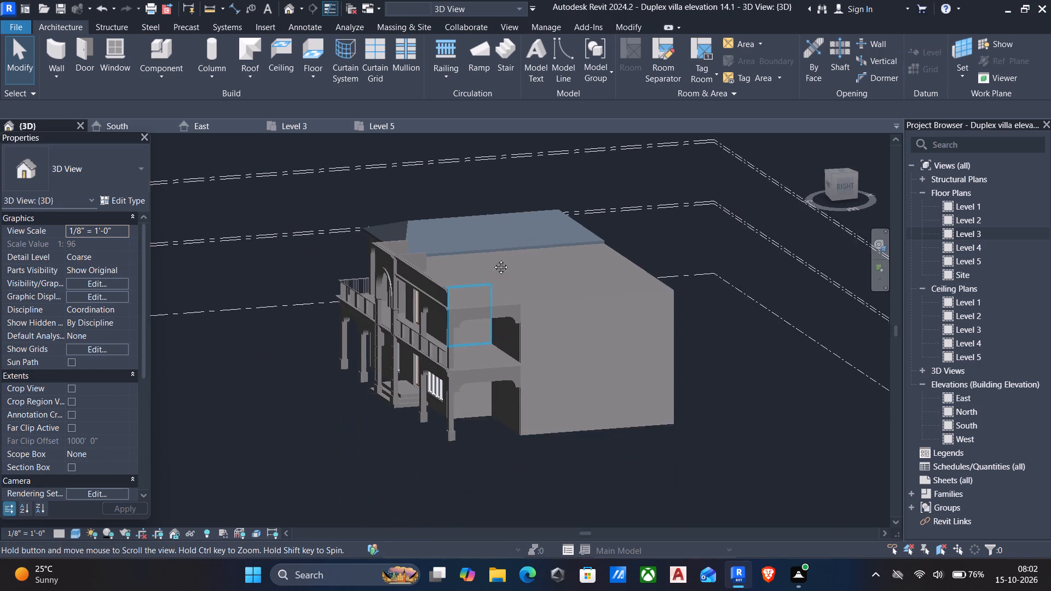
pyautogui.moveTo(493, 259); pyautogui.dragTo(493, 258, button='middle')
pyautogui.scroll(8, 488, 271)
pyautogui.moveTo(467, 287); pyautogui.dragTo(460, 323, button='middle')
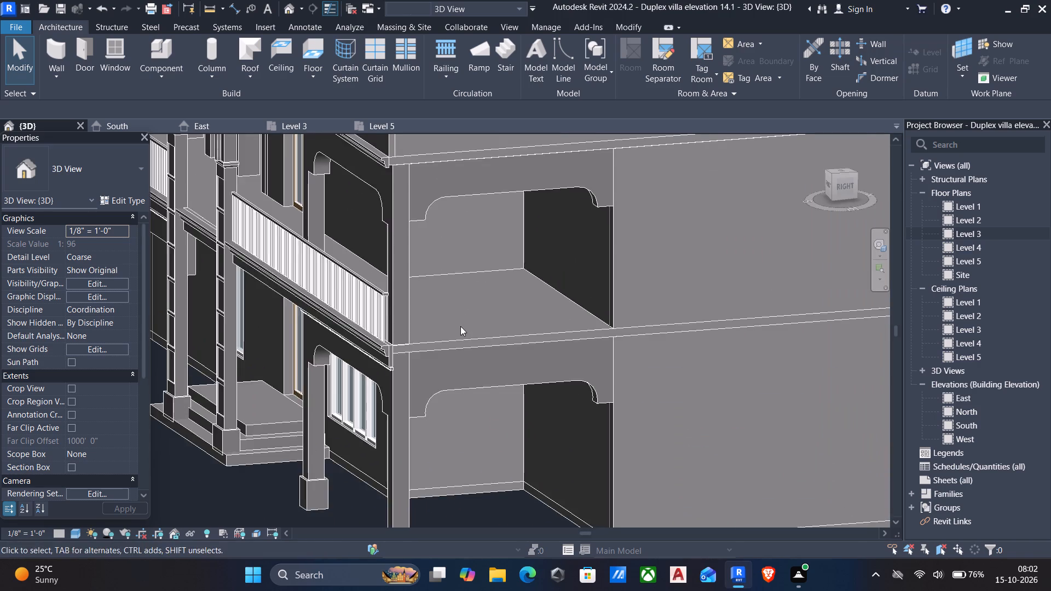
pyautogui.scroll(6, 361, 334)
pyautogui.scroll(5, 434, 360)
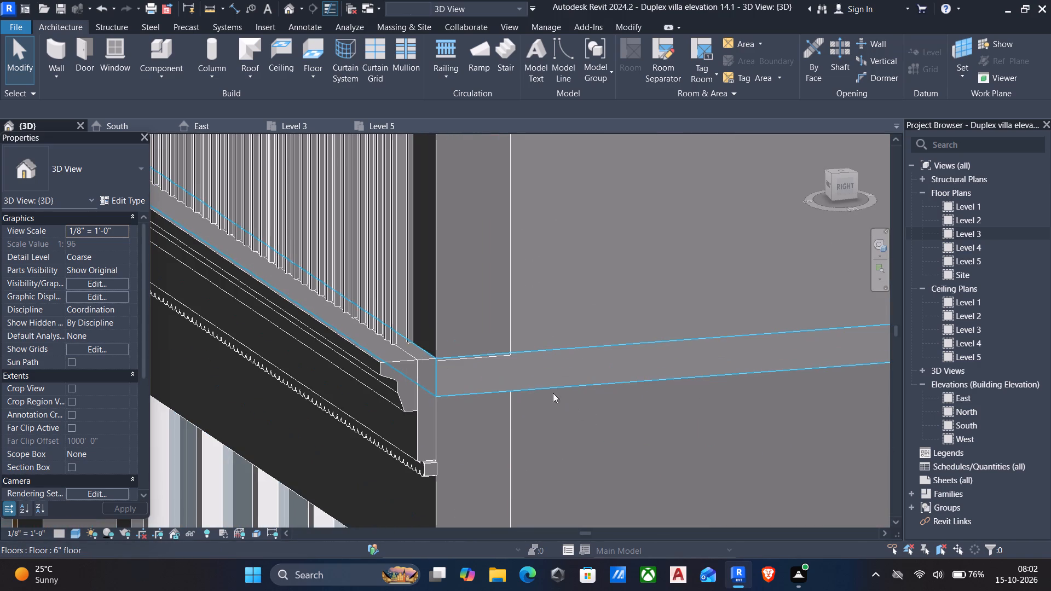
pyautogui.moveTo(438, 315); pyautogui.dragTo(424, 370, button='middle')
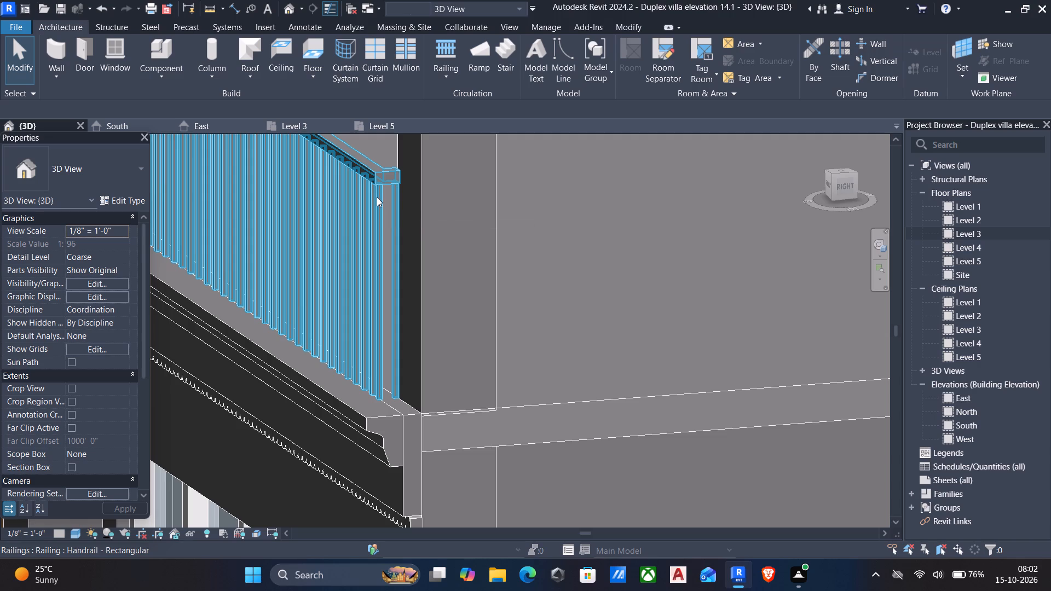
# On the Level 3 plan, sketch a 13'-0" railing path along the balcony's right side, from the corner column back into the rear wall.
pyautogui.doubleClick(959, 235)
pyautogui.scroll(-3, 790, 274)
pyautogui.moveTo(777, 269); pyautogui.dragTo(754, 330, button='middle')
pyautogui.middleClick(738, 383)
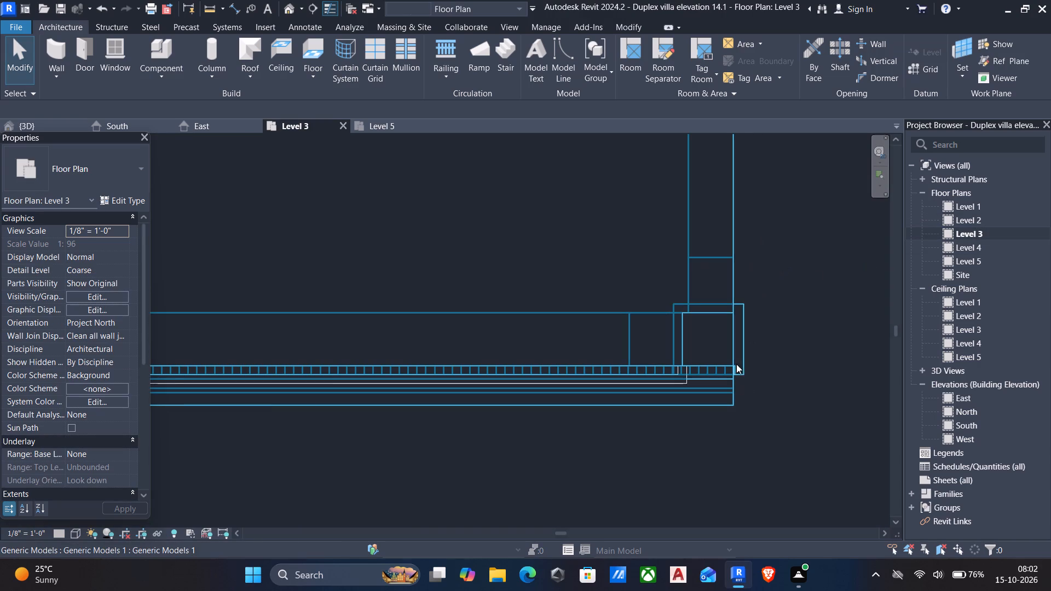
pyautogui.moveTo(623, 347); pyautogui.dragTo(614, 413, button='middle')
pyautogui.scroll(-4, 683, 292)
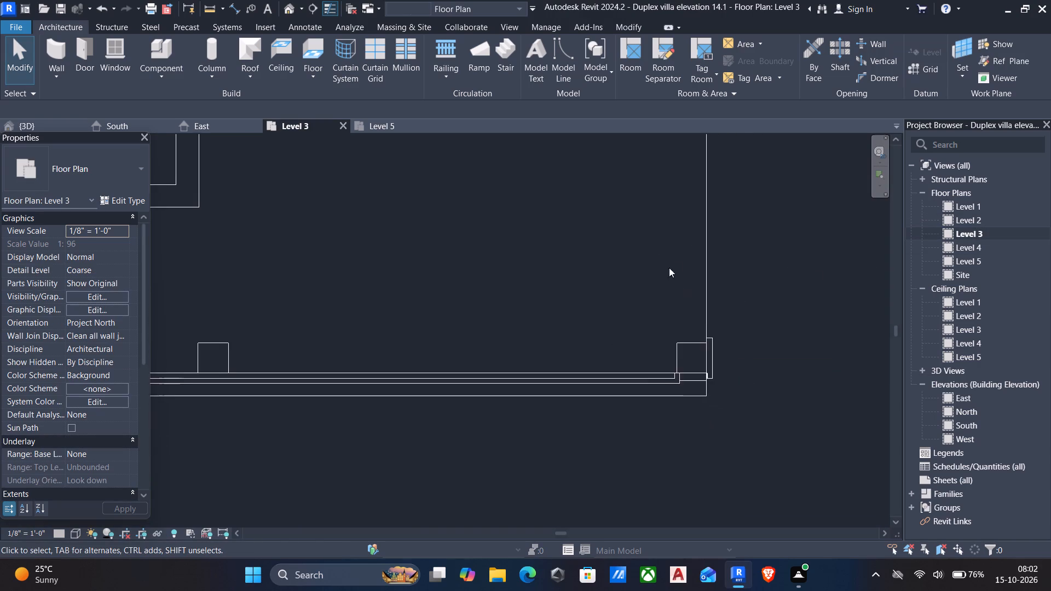
pyautogui.moveTo(666, 272); pyautogui.dragTo(640, 440, button='middle')
pyautogui.scroll(-5, 649, 249)
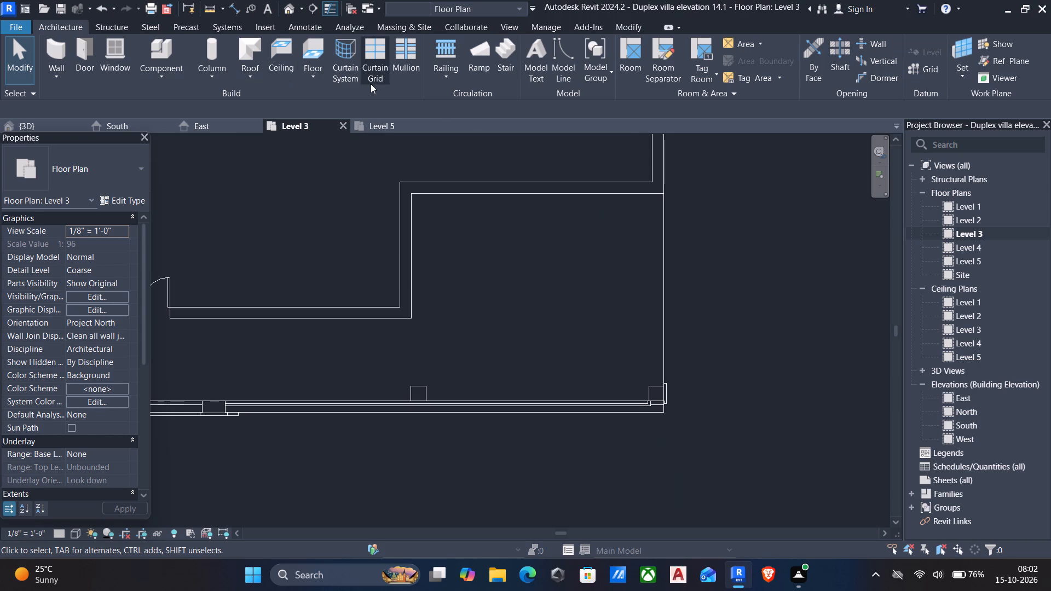
pyautogui.click(438, 50)
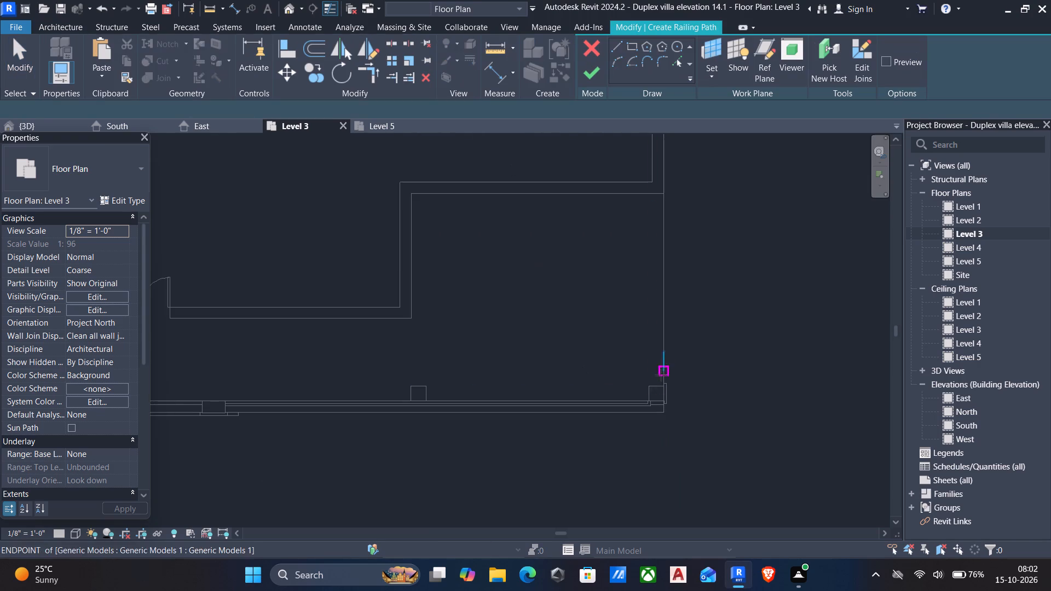
pyautogui.scroll(9, 661, 375)
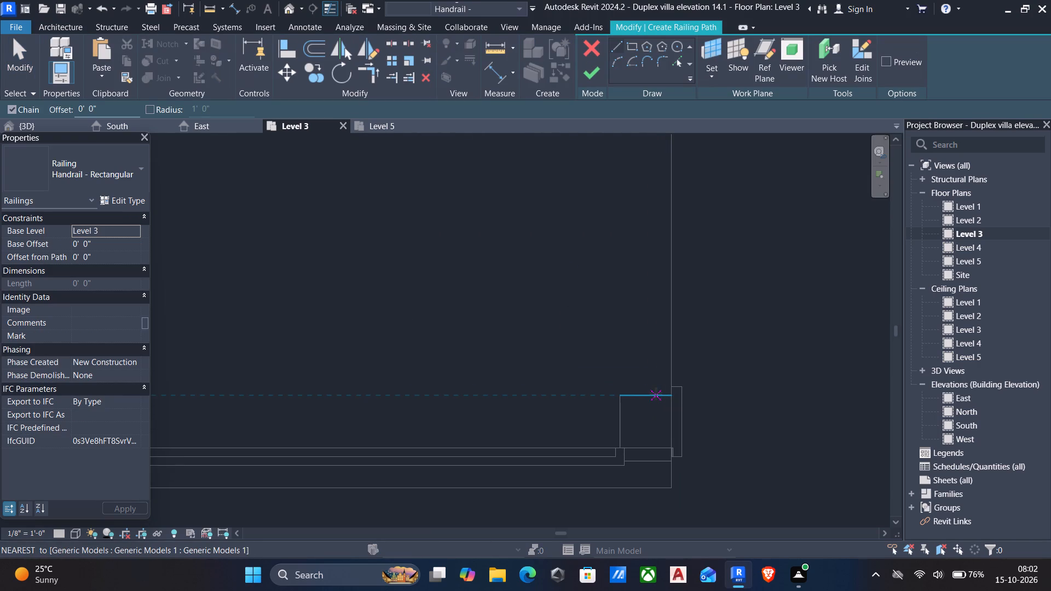
pyautogui.moveTo(659, 395); pyautogui.dragTo(660, 389)
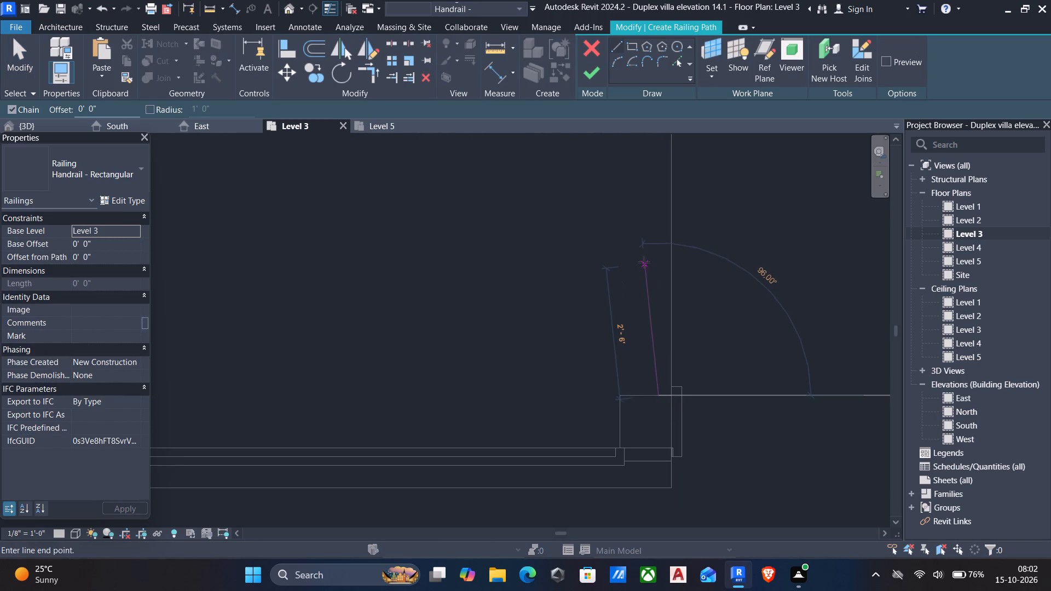
pyautogui.moveTo(642, 264); pyautogui.dragTo(632, 432, button='middle')
pyautogui.scroll(-5, 637, 261)
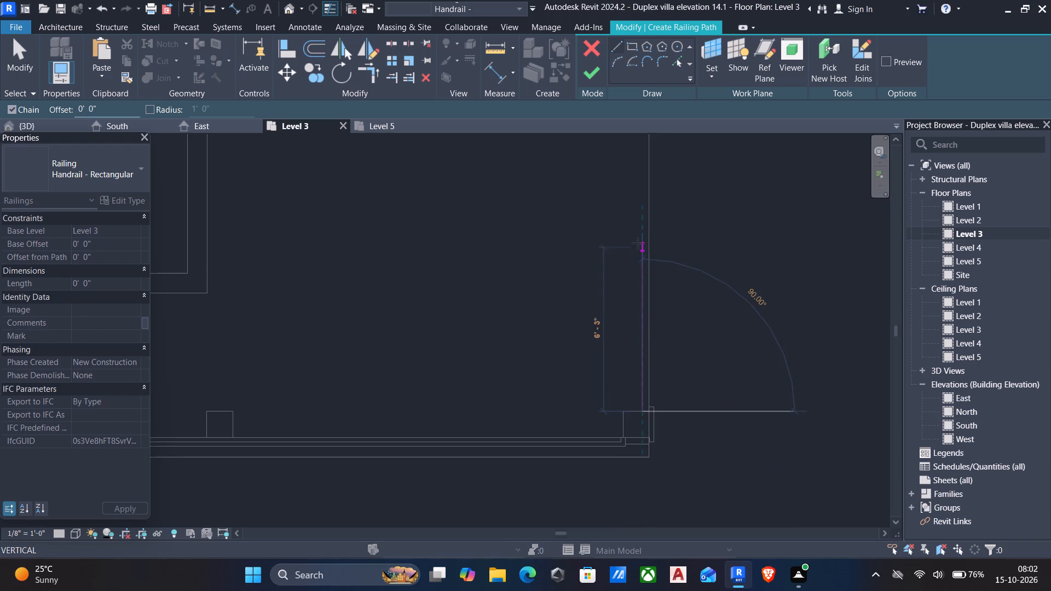
pyautogui.moveTo(625, 319); pyautogui.dragTo(605, 459, button='middle')
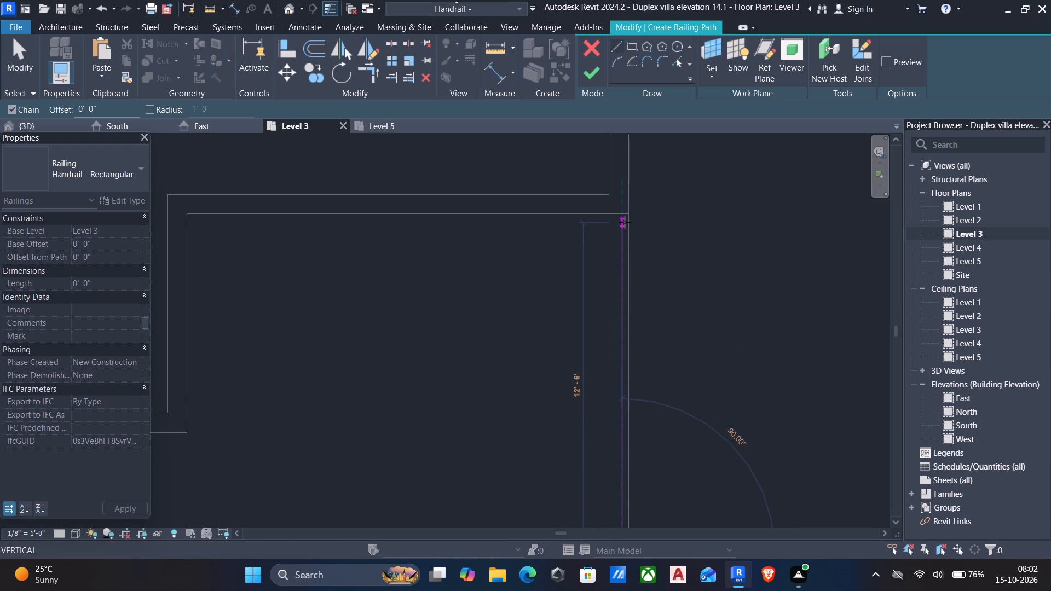
pyautogui.click(622, 210)
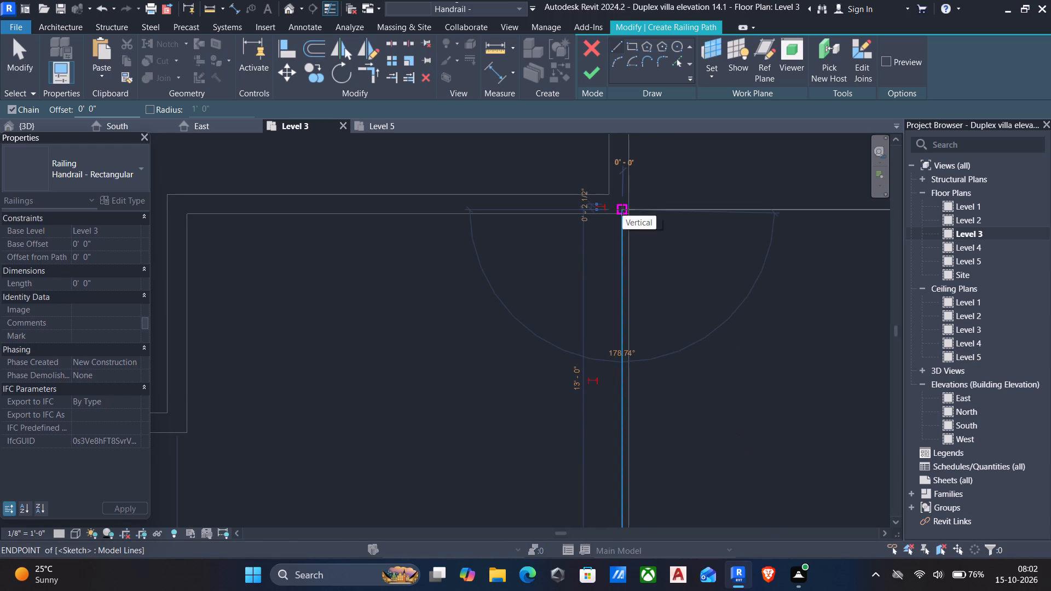
pyautogui.press('Escape')
pyautogui.scroll(4, 614, 225)
pyautogui.press('Escape')
pyautogui.press('Escape')
pyautogui.scroll(4, 622, 210)
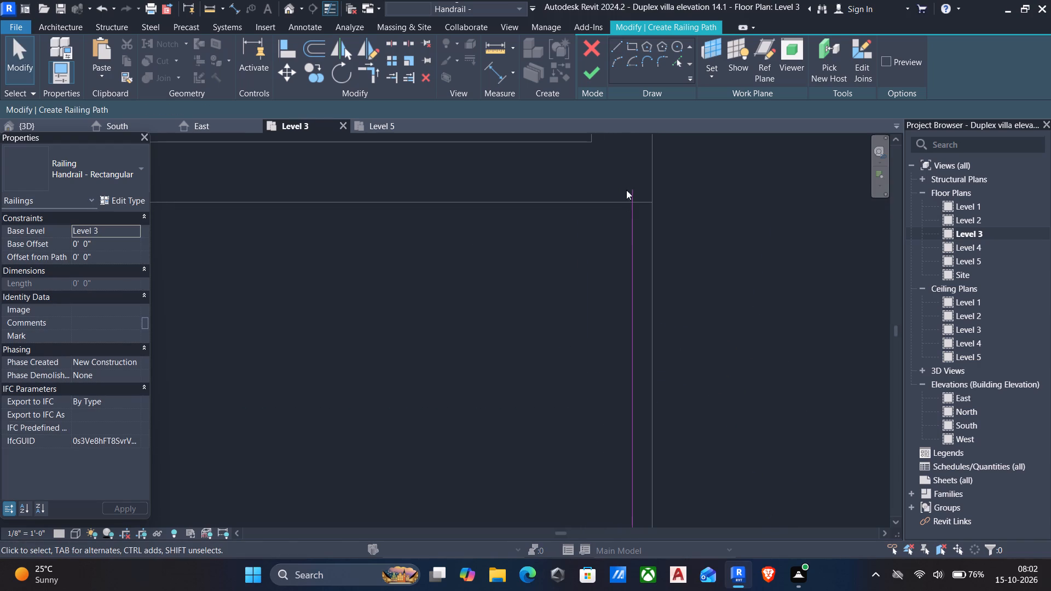
# Align the path's back end to the rear wall's outer face and finish the right-side railing at 12'-10" long.
pyautogui.press('a')
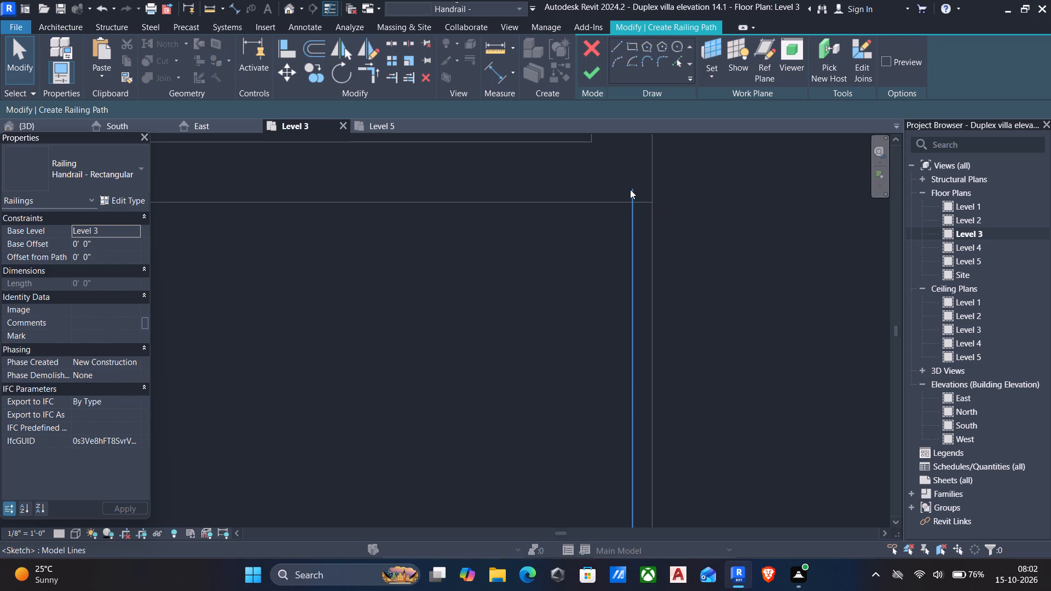
pyautogui.press('l')
pyautogui.click(587, 204)
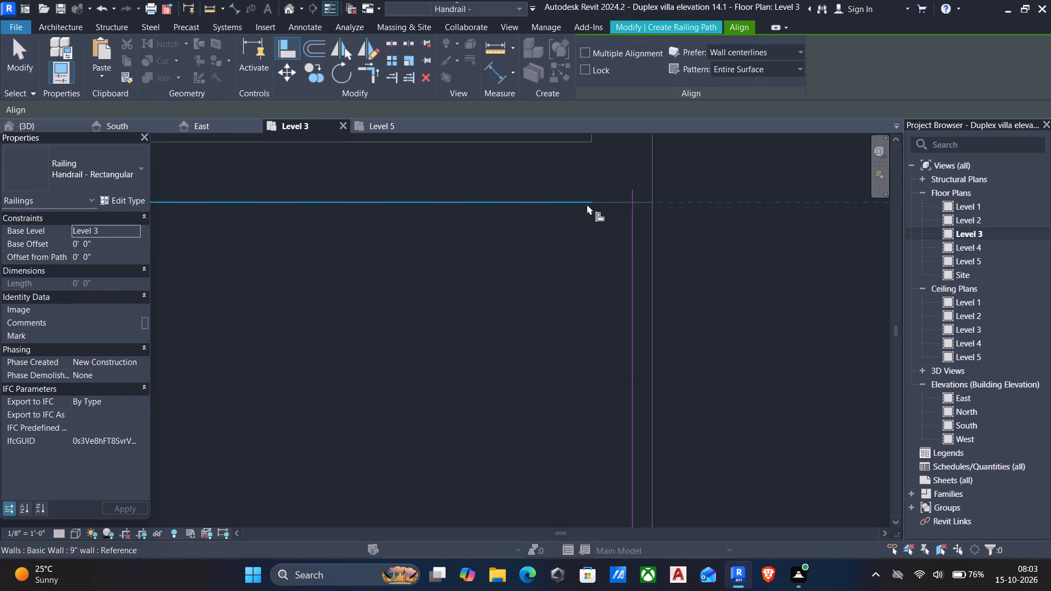
pyautogui.click(629, 189)
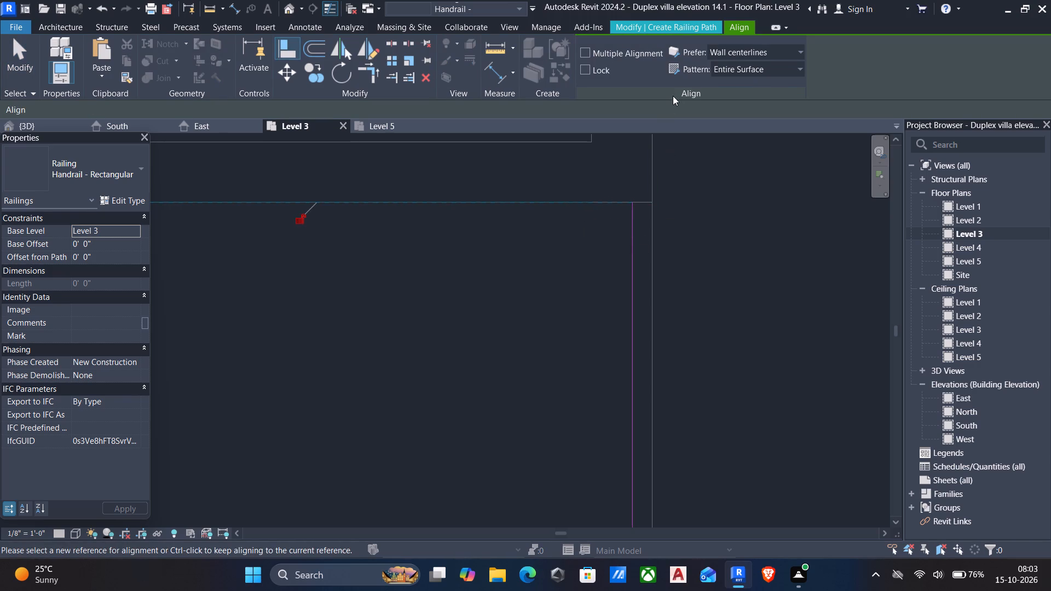
pyautogui.click(677, 28)
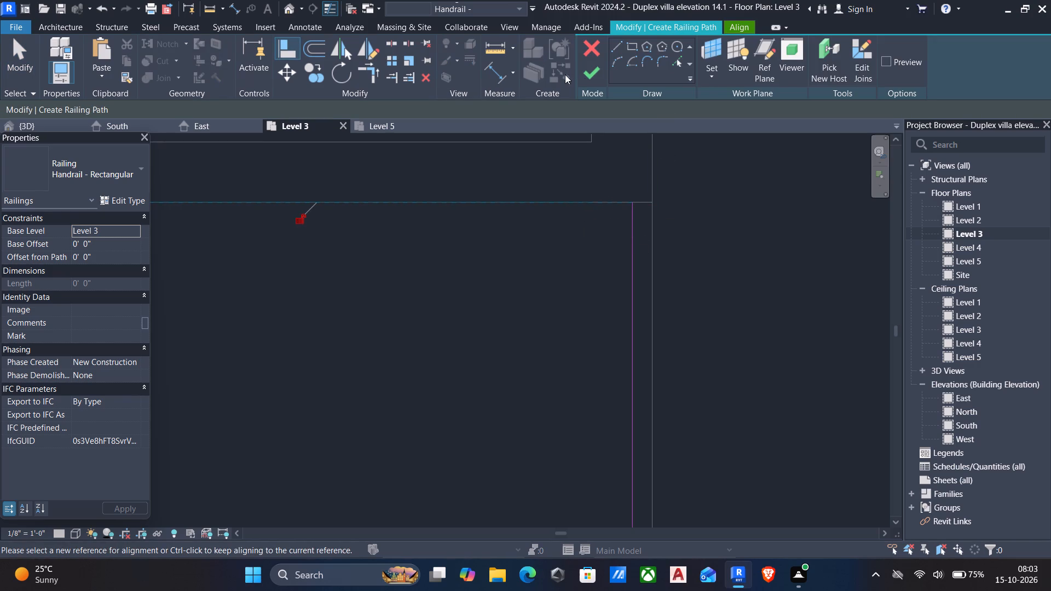
pyautogui.click(586, 78)
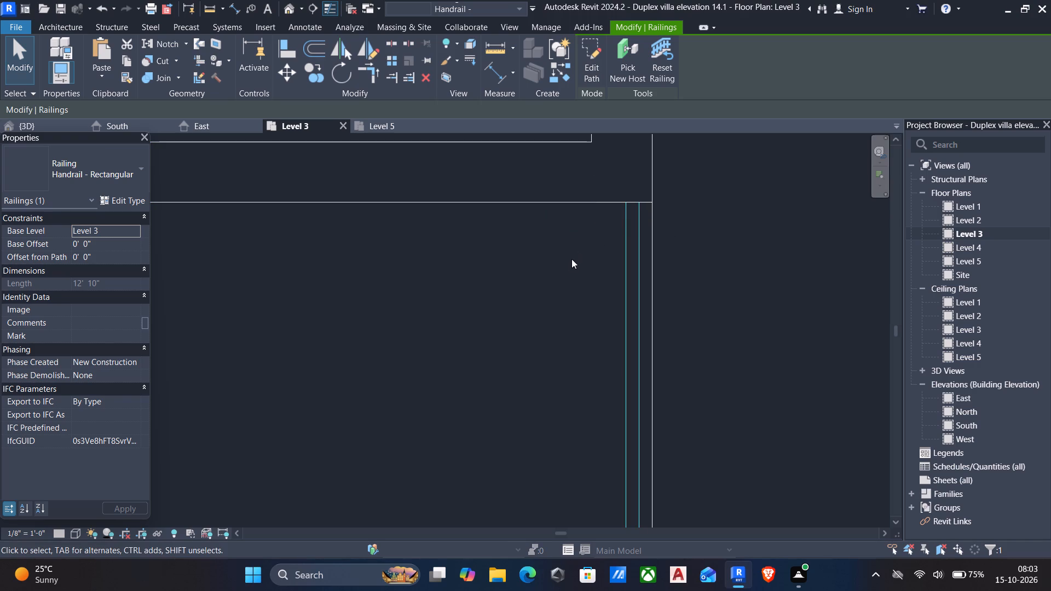
# Examine in 3D the balcony's right-side railing at the corner column and the whole villa exterior from the right, front and left.
pyautogui.scroll(-3, 569, 270)
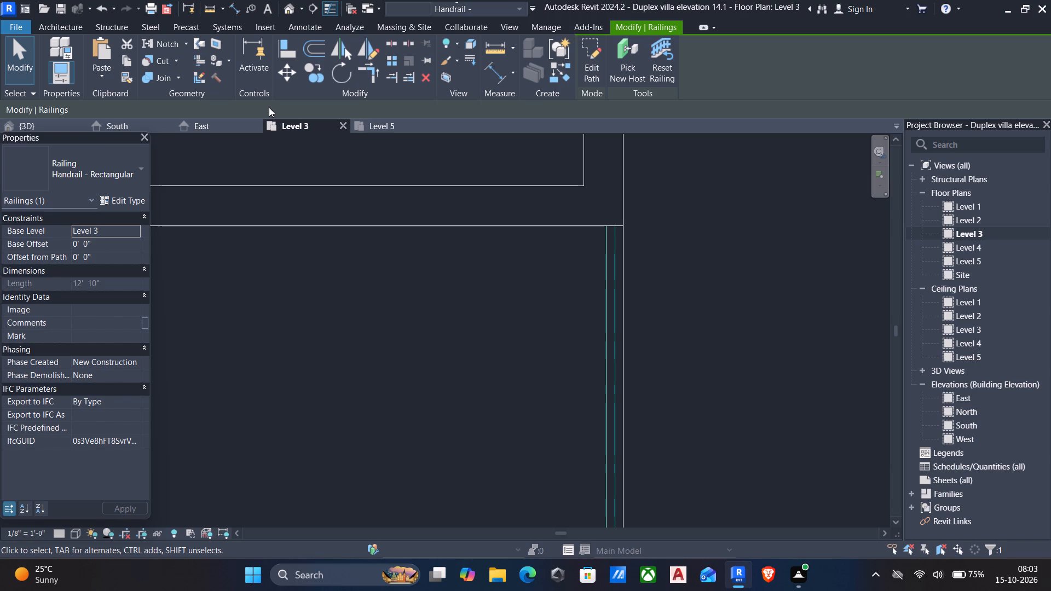
pyautogui.click(291, 8)
pyautogui.scroll(-5, 511, 302)
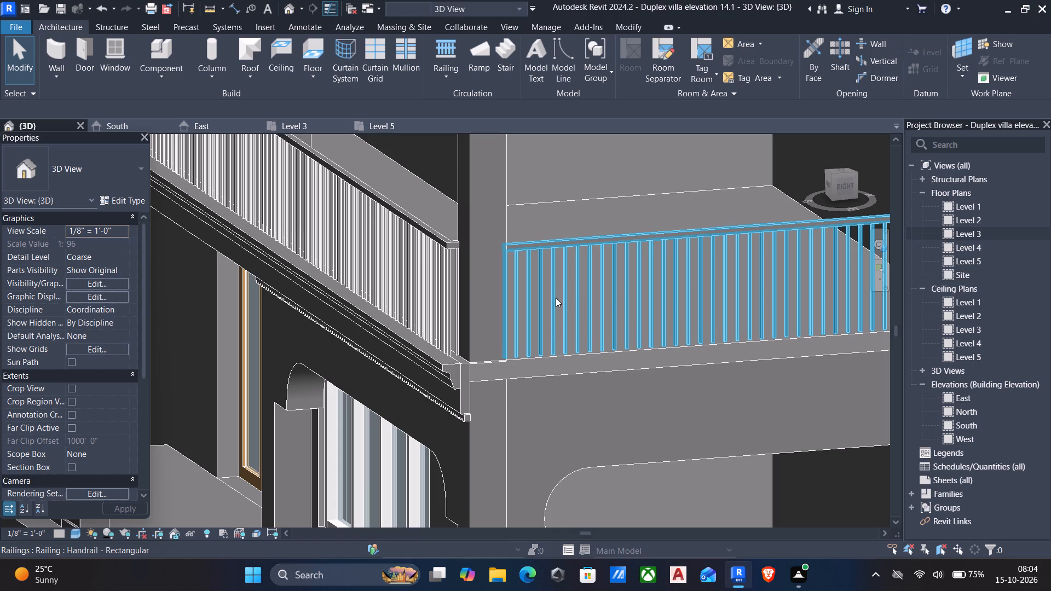
pyautogui.scroll(-5, 519, 250)
pyautogui.scroll(-2, 503, 309)
pyautogui.keyDown('shift'); pyautogui.scroll(-1, 495, 322); pyautogui.keyUp('shift')
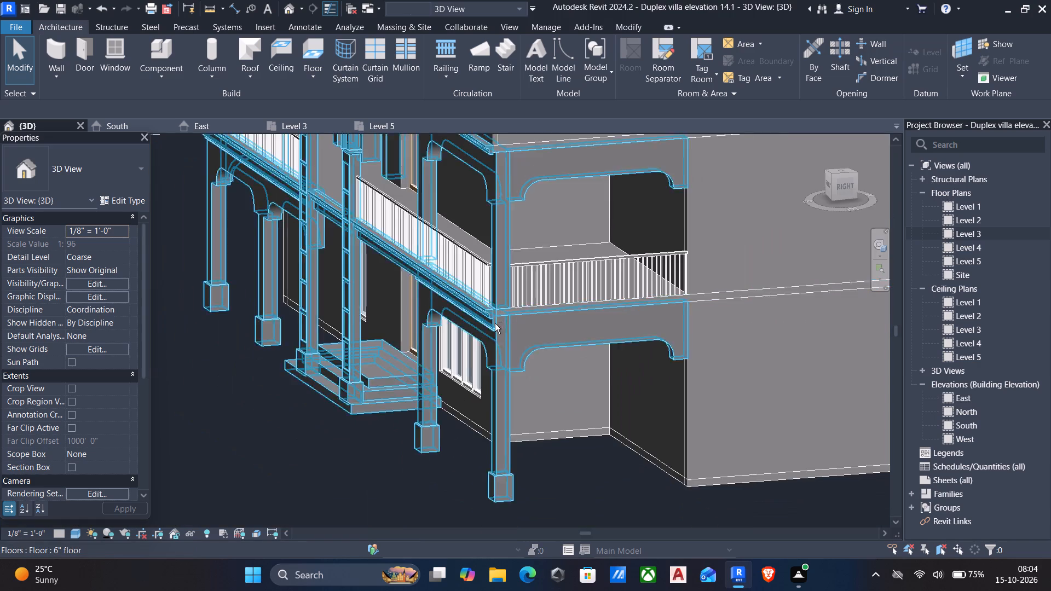
pyautogui.keyDown('shift'); pyautogui.moveTo(495, 323); pyautogui.dragTo(605, 386, button='middle'); pyautogui.keyUp('shift')
pyautogui.scroll(-4, 605, 386)
pyautogui.moveTo(580, 392); pyautogui.dragTo(455, 415, button='middle')
pyautogui.scroll(-2, 455, 413)
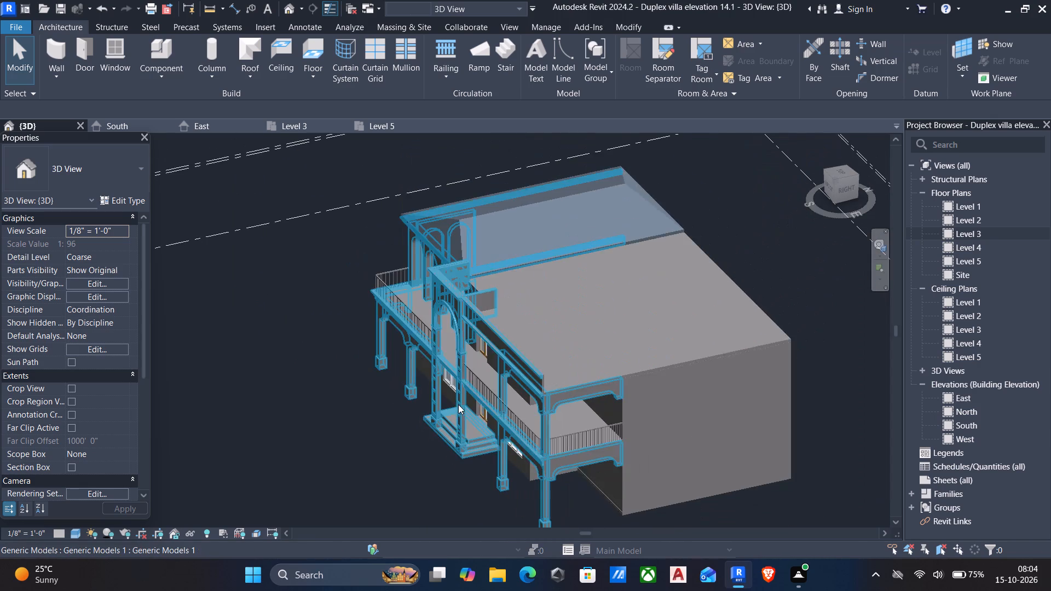
pyautogui.moveTo(458, 402); pyautogui.dragTo(571, 305, button='middle')
pyautogui.moveTo(569, 306); pyautogui.dragTo(389, 363, button='middle')
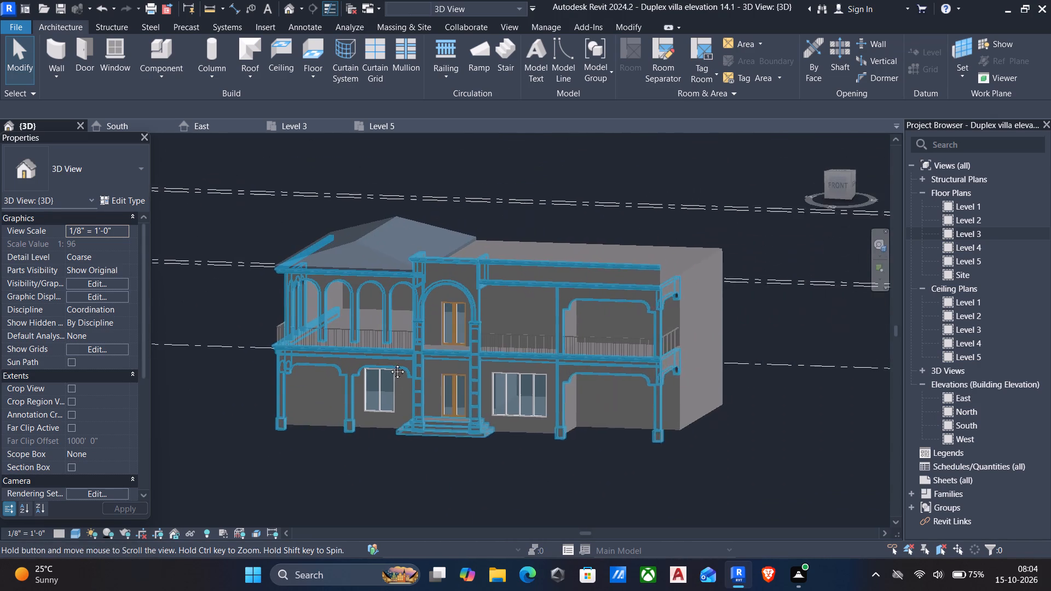
pyautogui.moveTo(389, 363); pyautogui.dragTo(389, 363, button='middle')
pyautogui.keyDown('shift'); pyautogui.moveTo(383, 361); pyautogui.dragTo(488, 378, button='middle'); pyautogui.keyUp('shift')
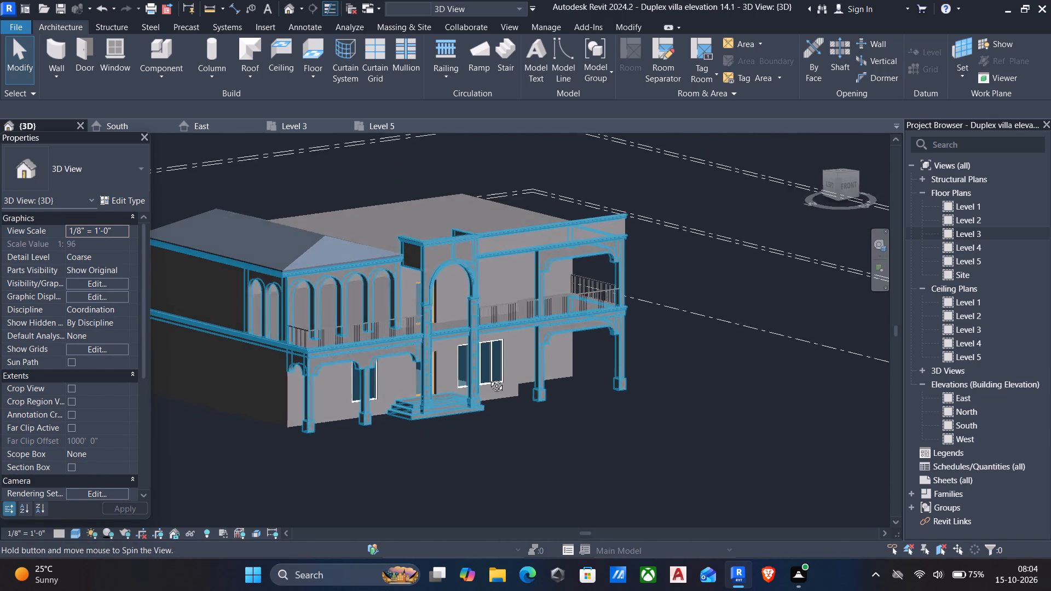
pyautogui.keyDown('shift'); pyautogui.moveTo(488, 378); pyautogui.dragTo(483, 384, button='middle'); pyautogui.keyUp('shift')
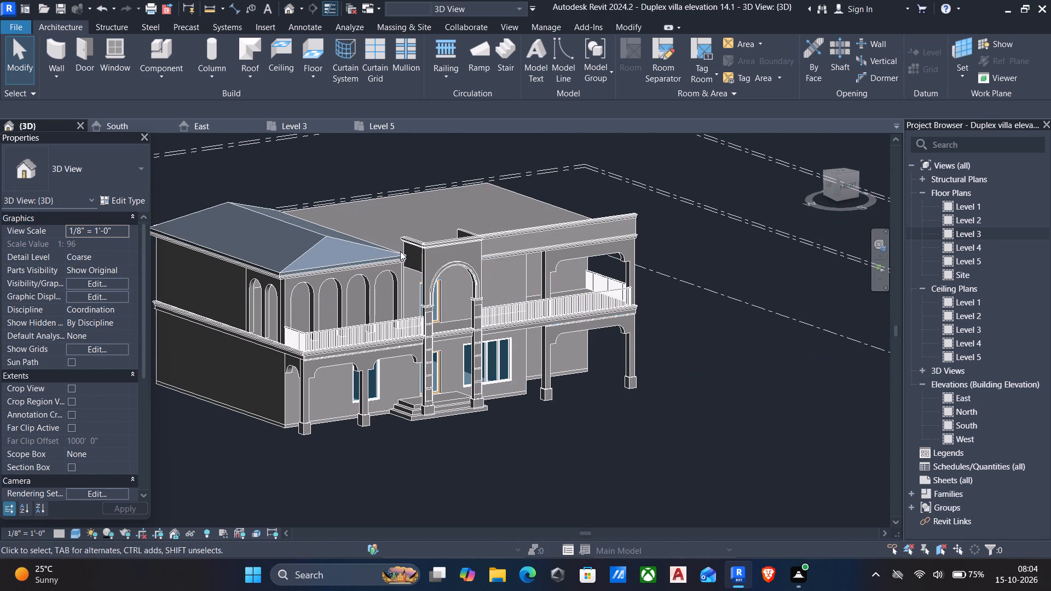
# Save the villa project with the balcony railings in place.
pyautogui.hotkey('ctrl', 's')
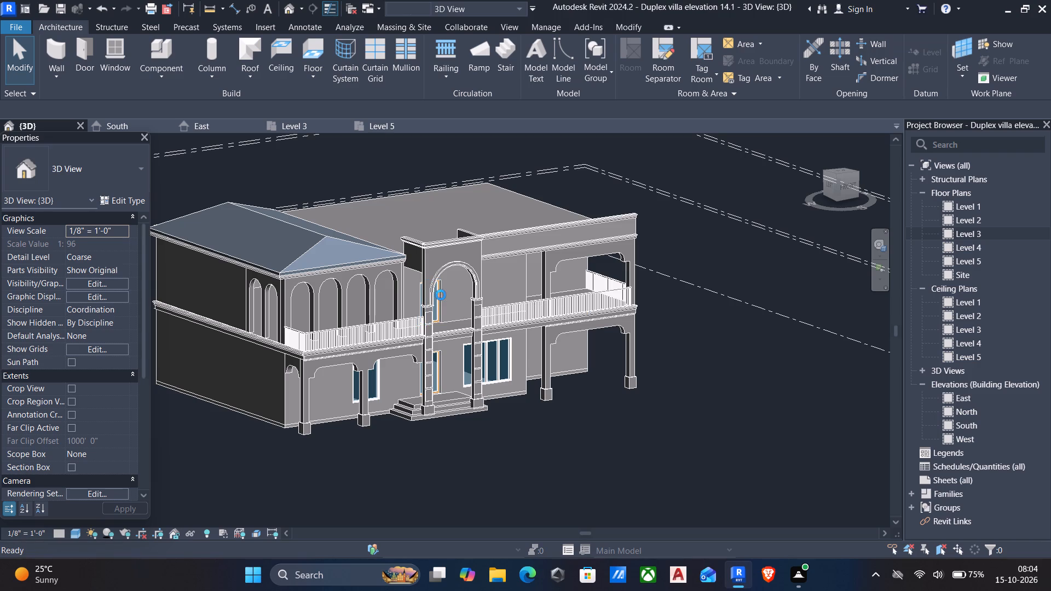